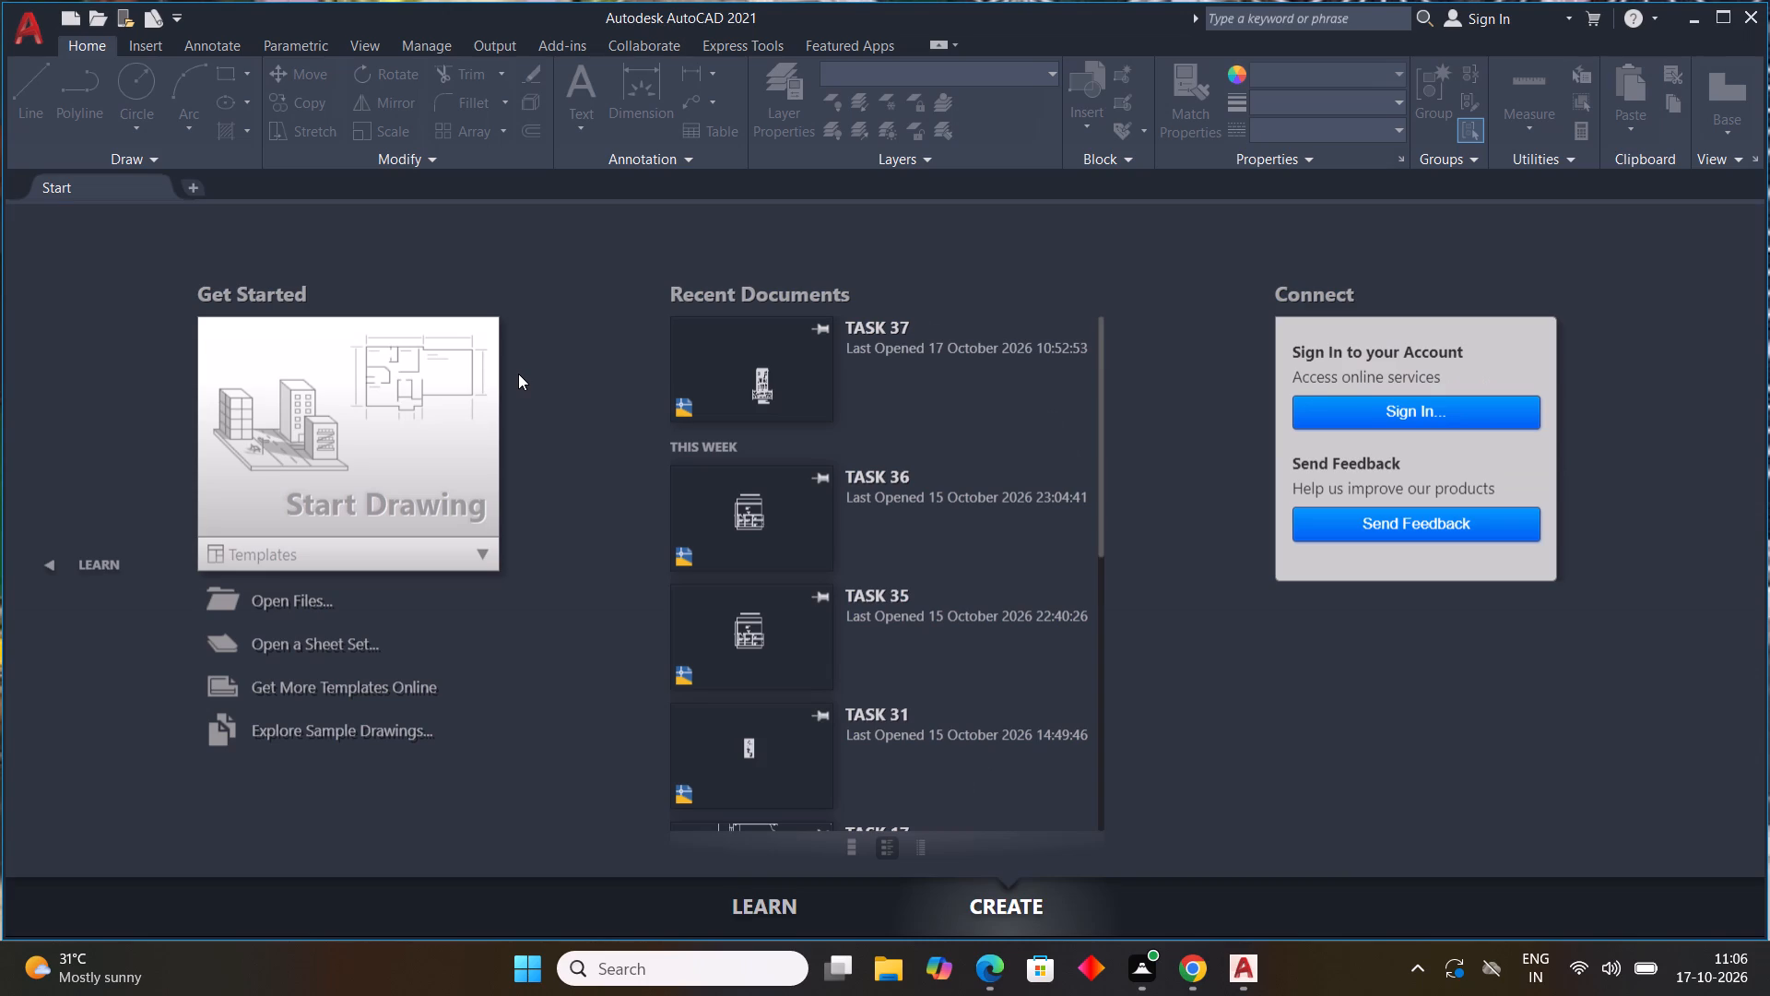
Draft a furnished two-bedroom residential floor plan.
Start a new blank drawing.
double_click(327, 428)
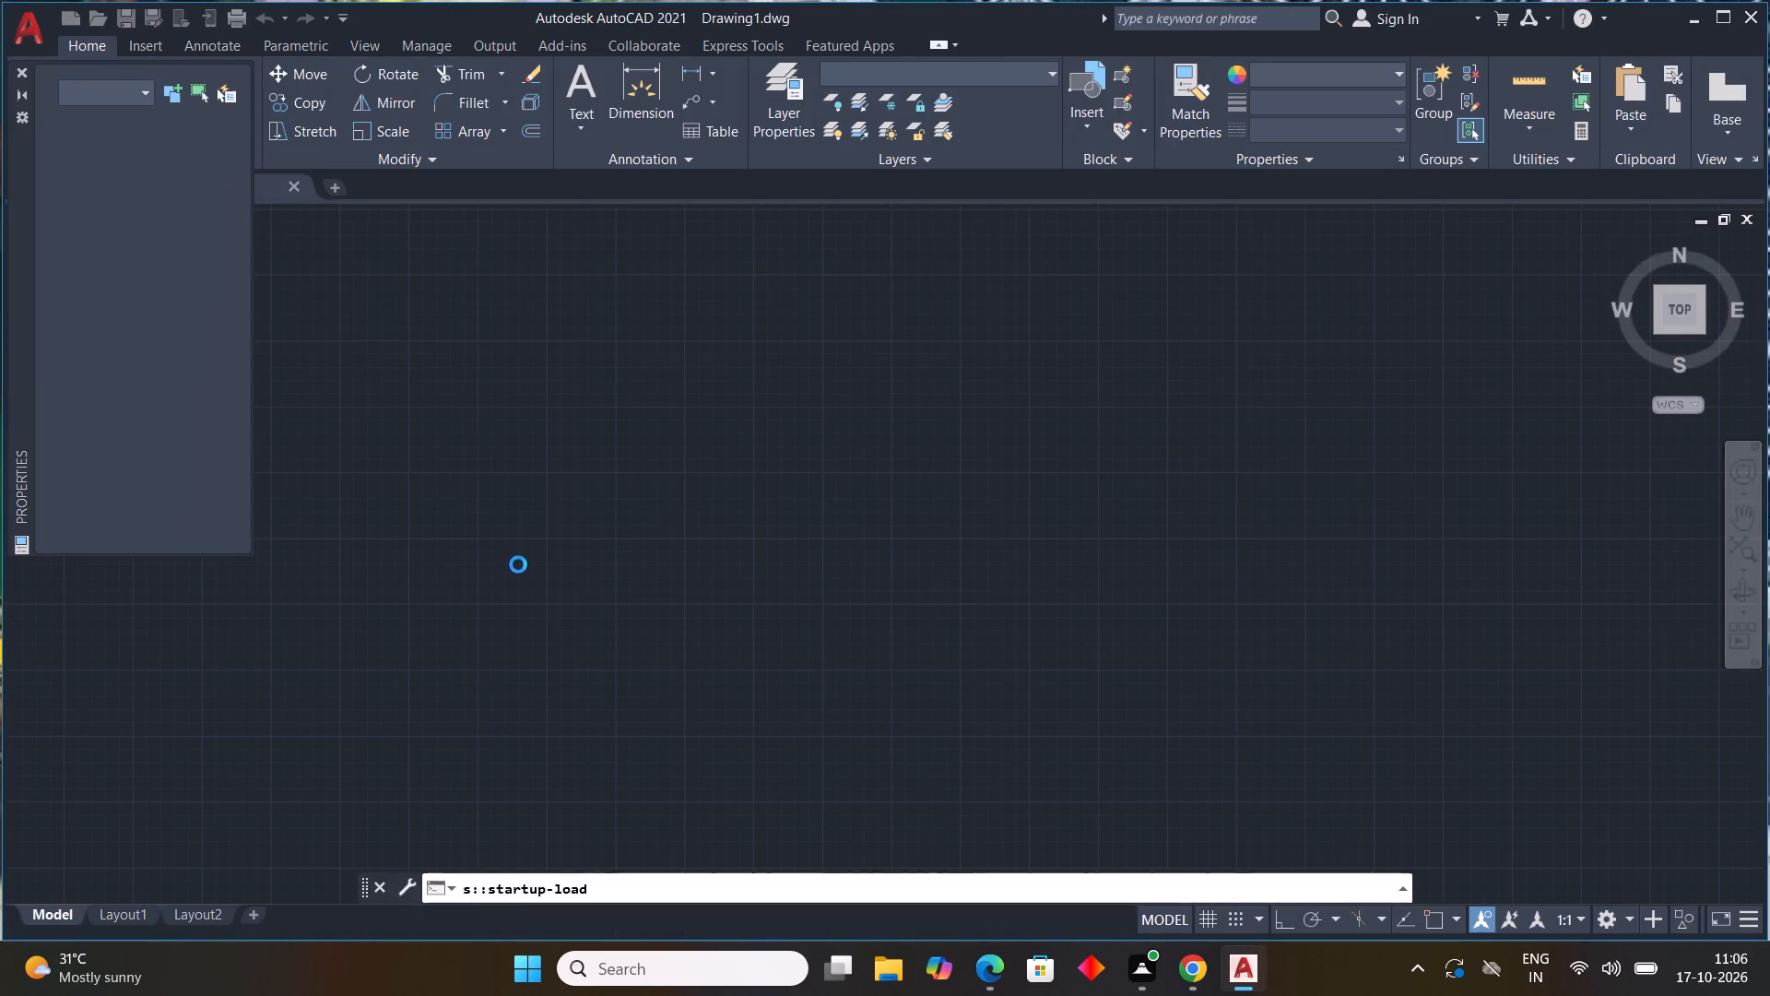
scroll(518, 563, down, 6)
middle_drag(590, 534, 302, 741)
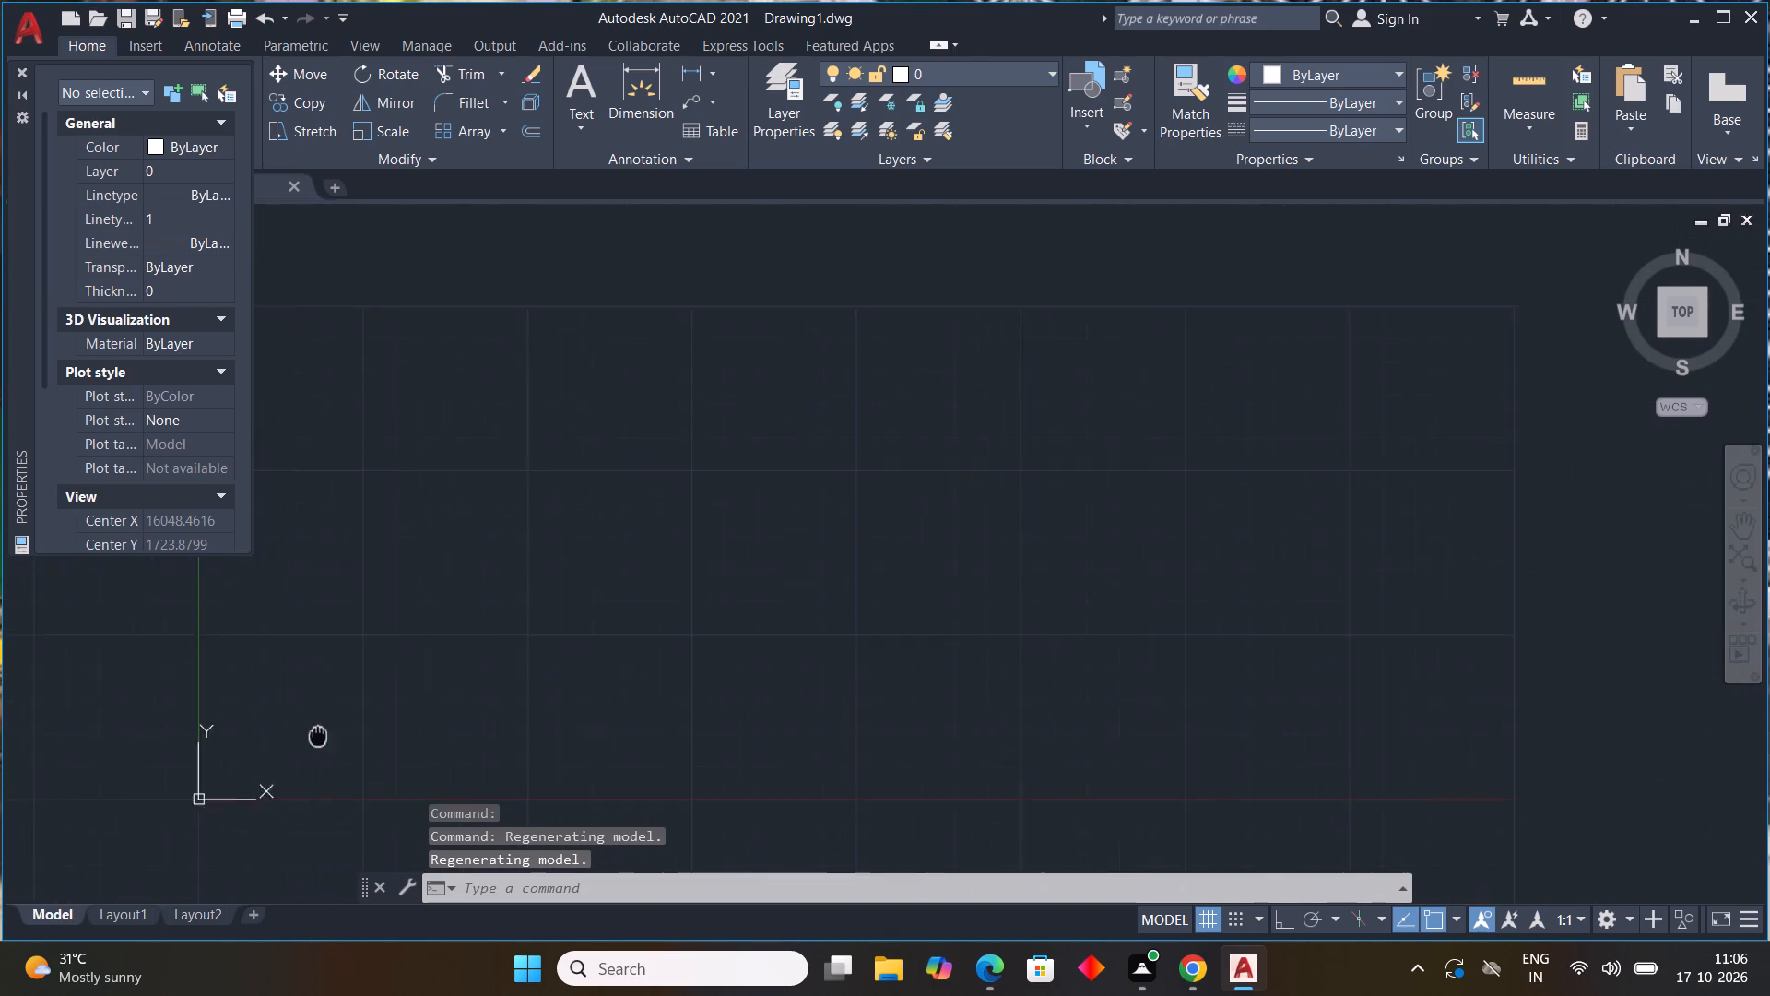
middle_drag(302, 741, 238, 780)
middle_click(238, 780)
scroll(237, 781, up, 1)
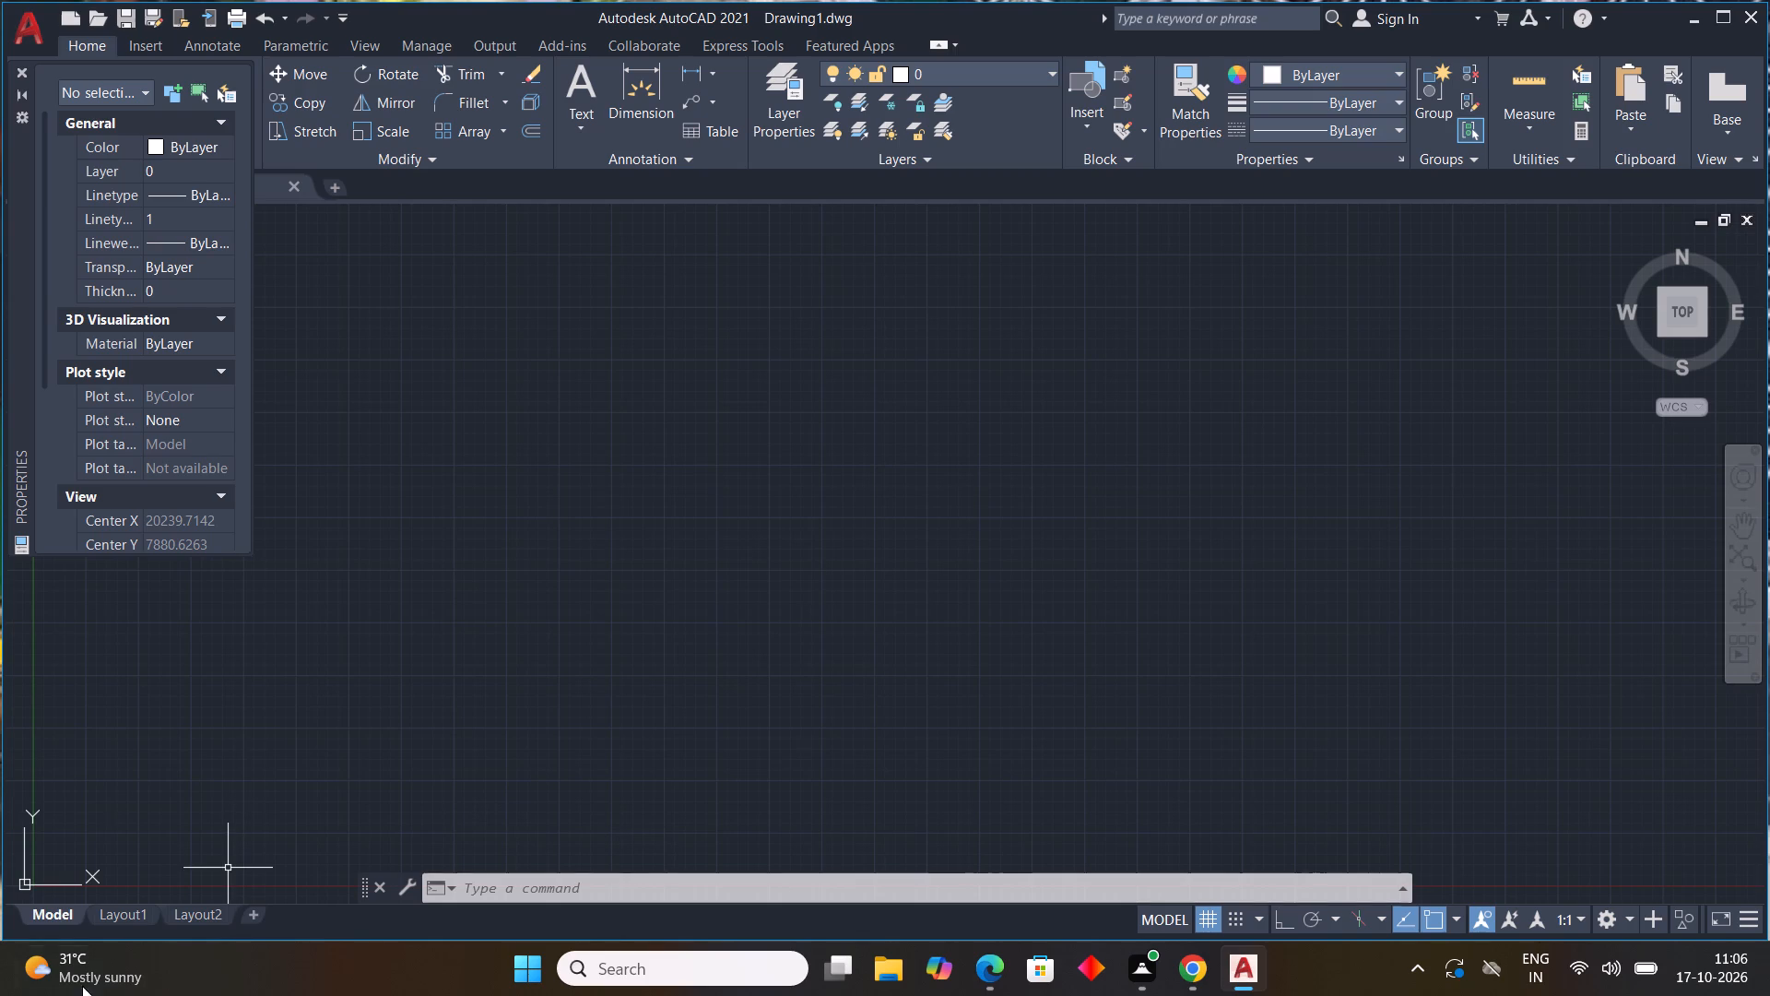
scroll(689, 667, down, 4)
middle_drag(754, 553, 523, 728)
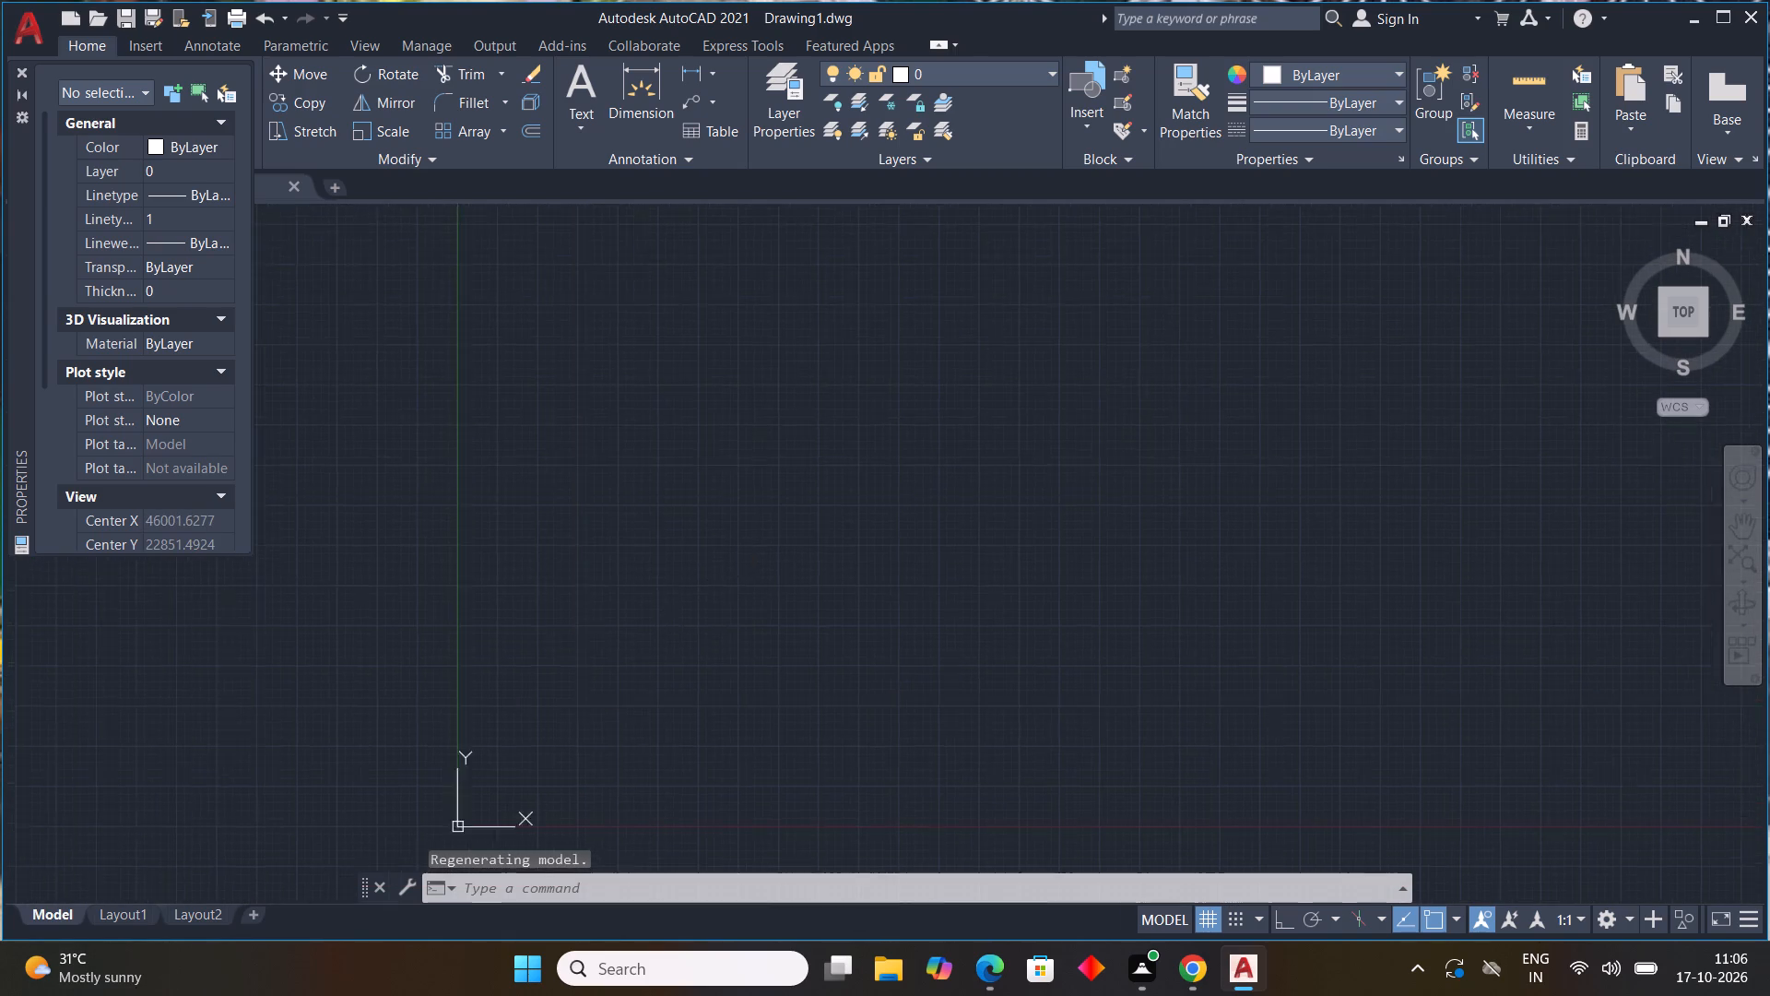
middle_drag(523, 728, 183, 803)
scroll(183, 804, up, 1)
Configure the drawing units to Engineering length with 0'-0.0" precision and inches as the insertion scale.
text(UN)
key(space)
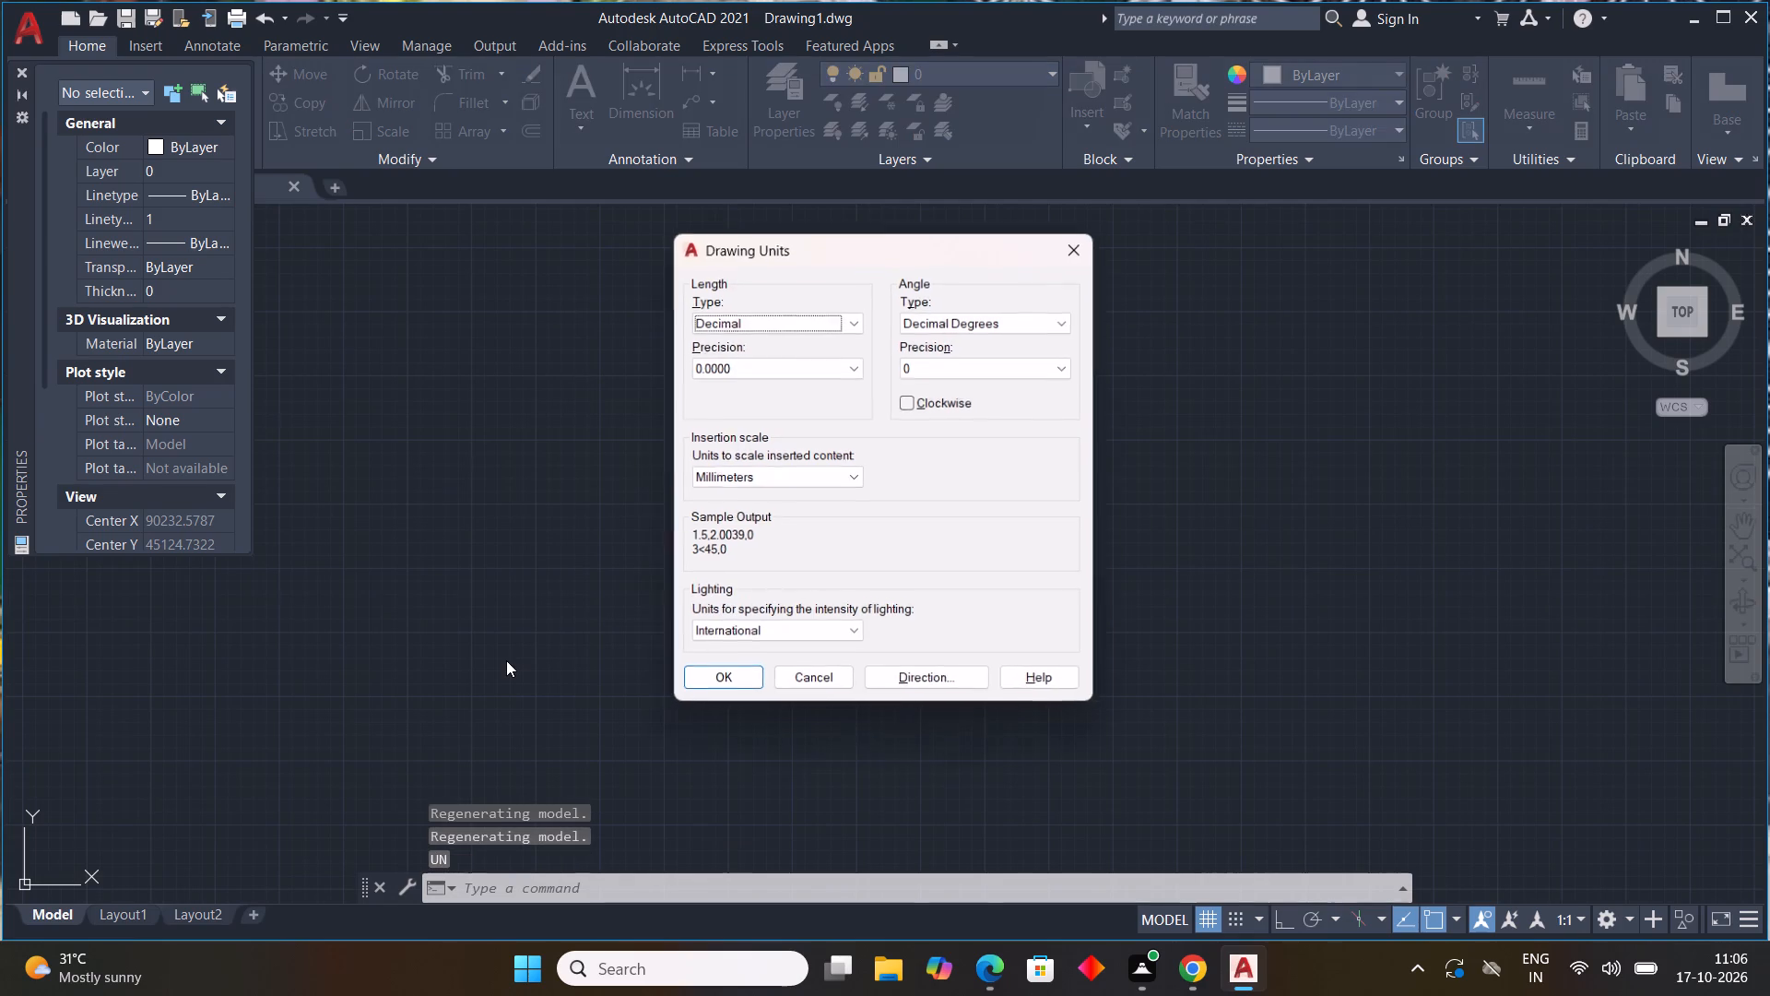
click(860, 314)
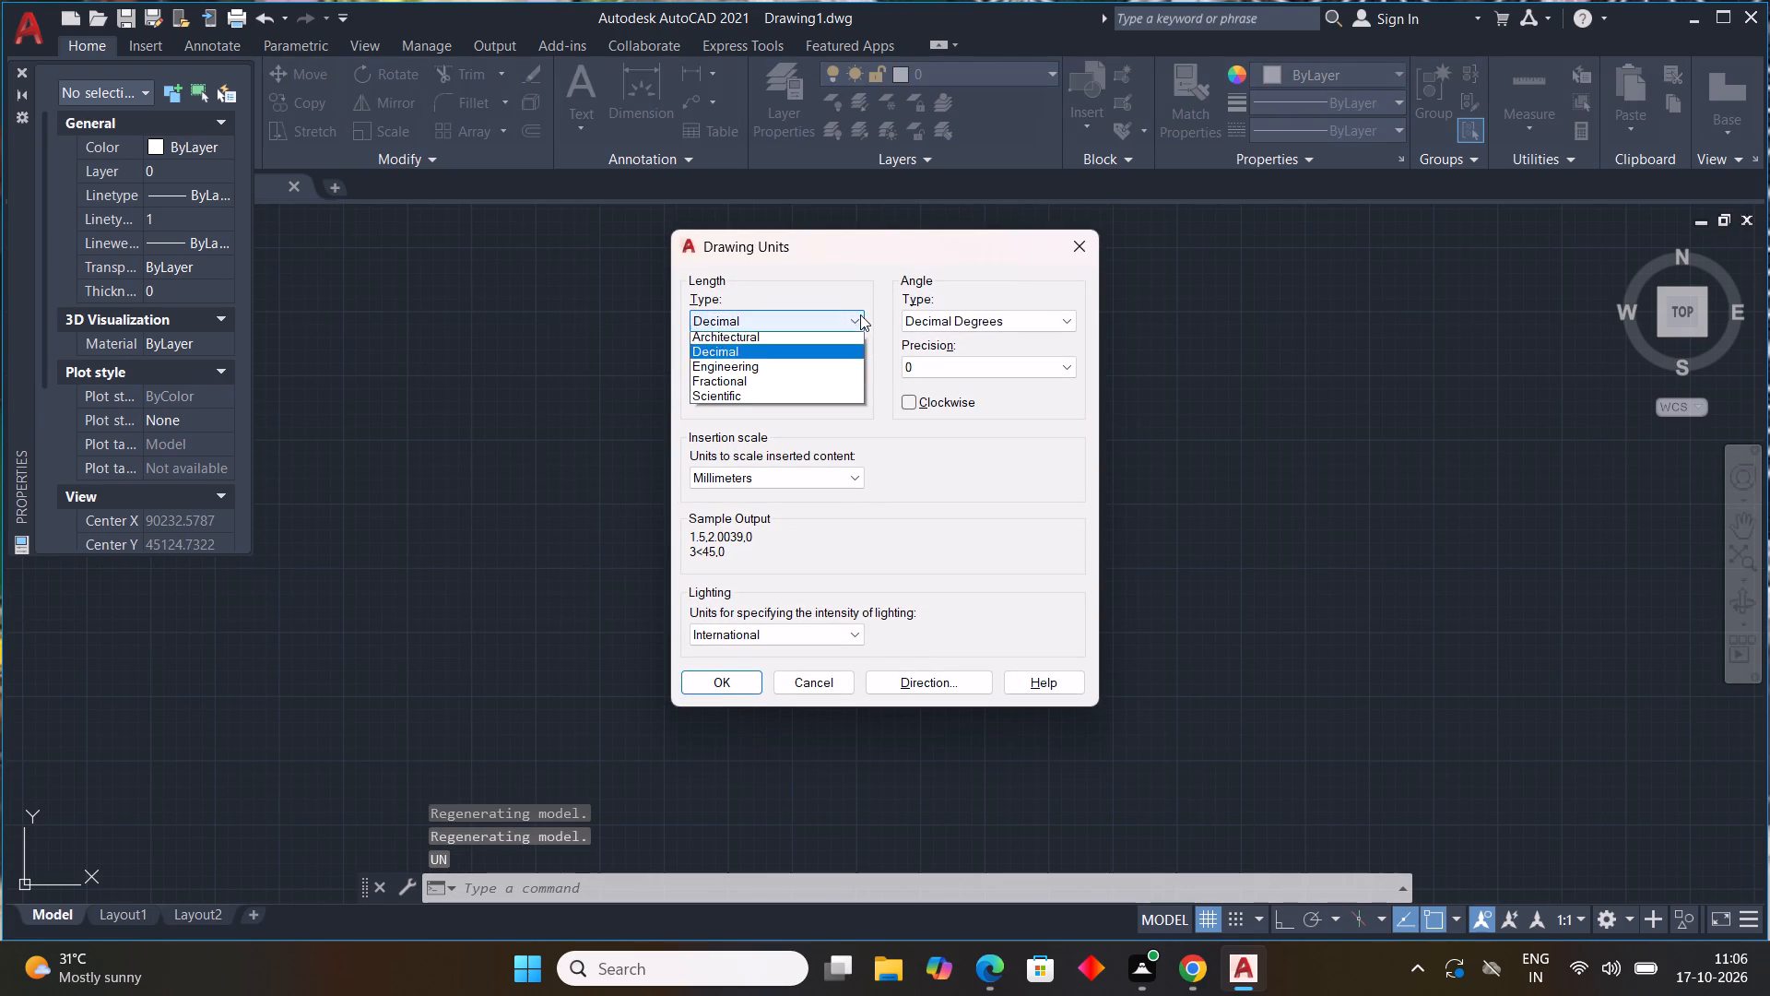
click(821, 368)
click(696, 362)
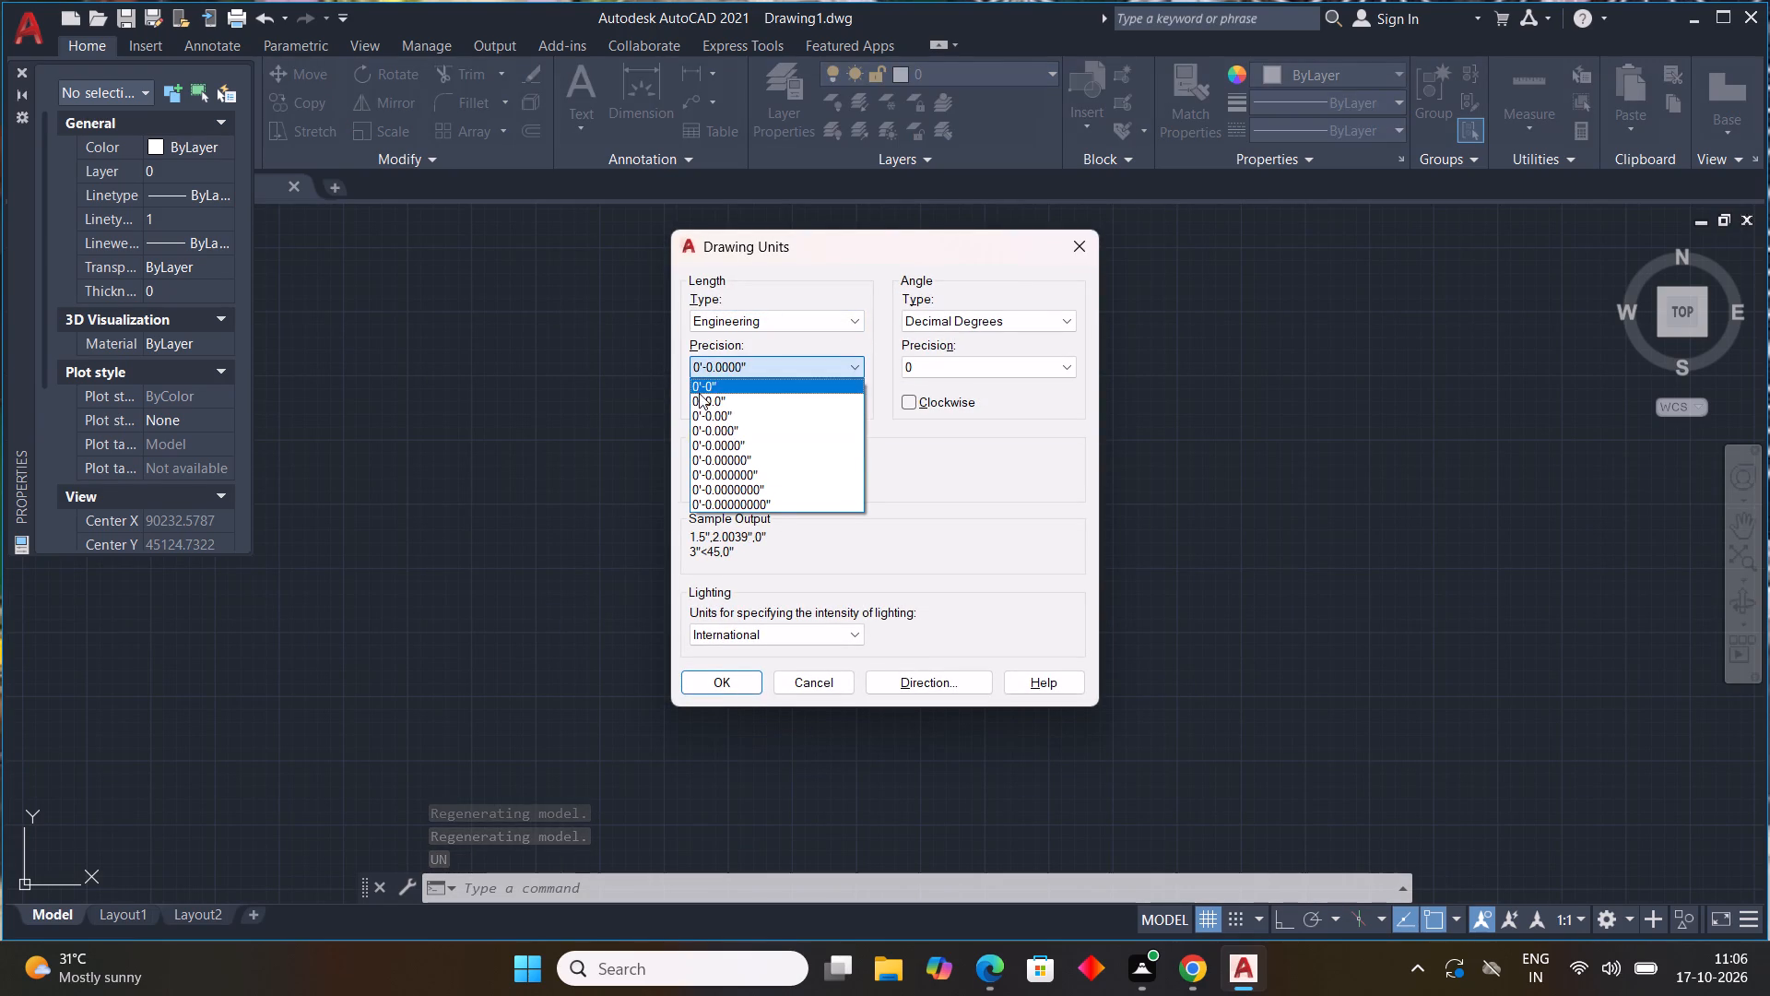
click(699, 392)
click(715, 362)
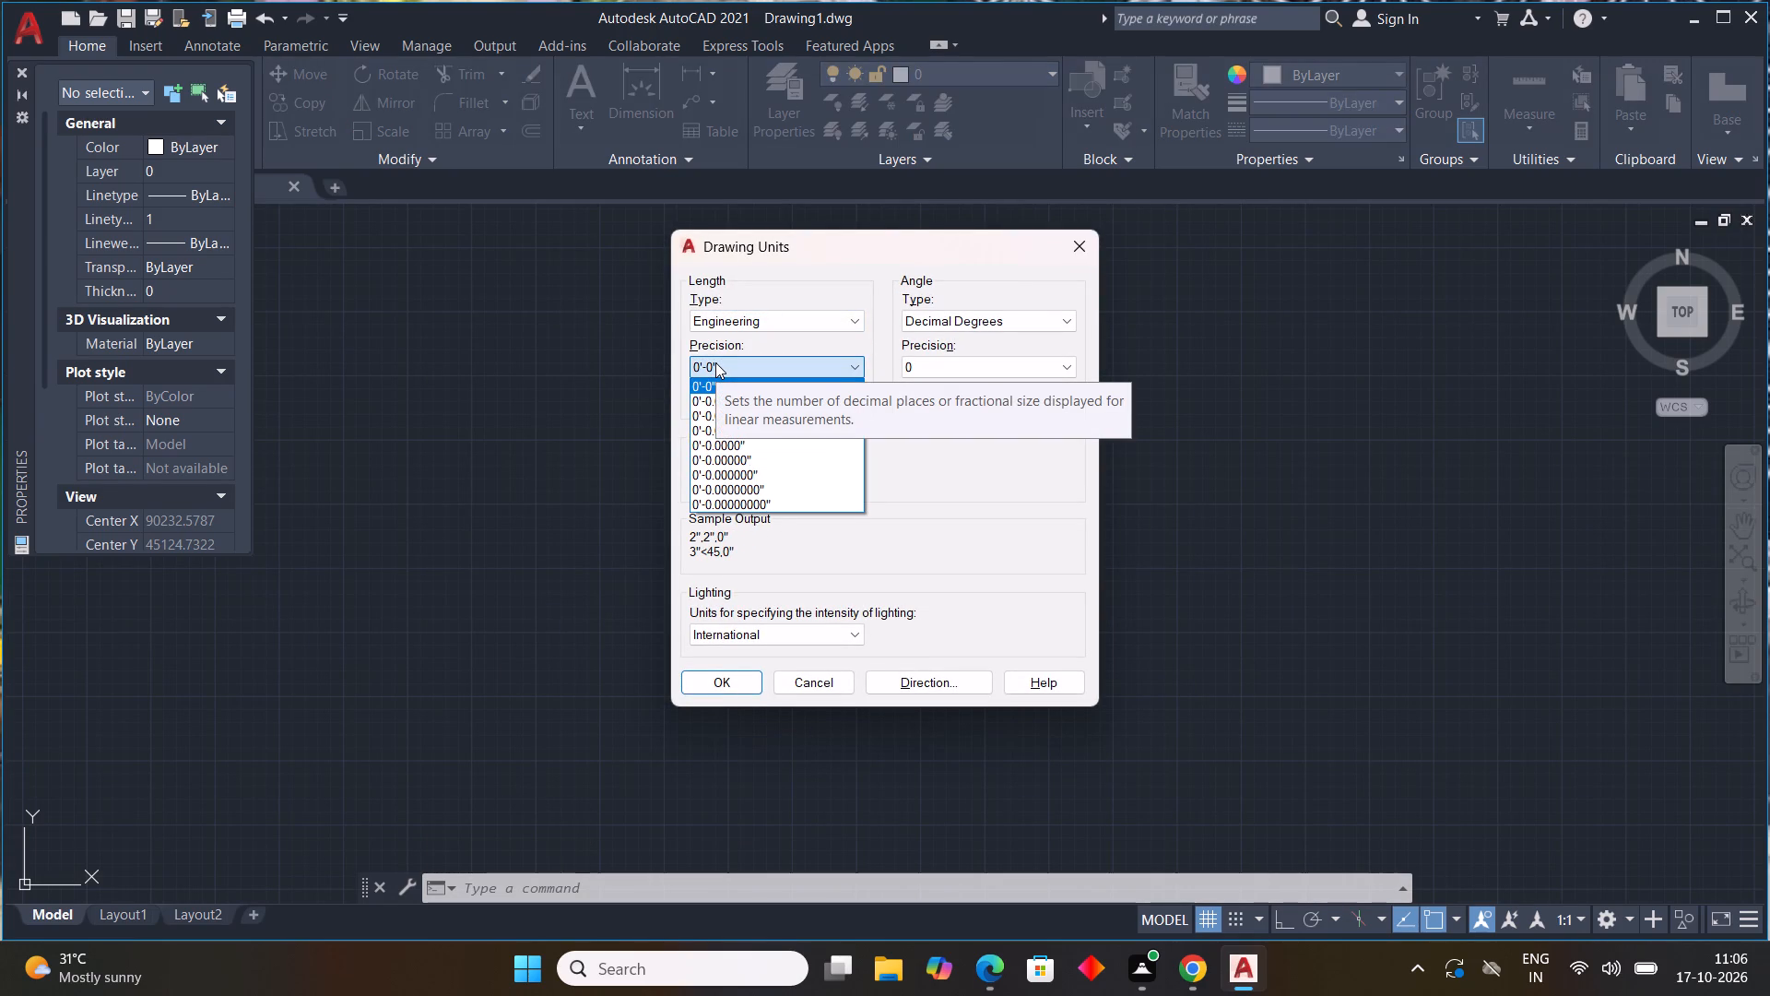
click(751, 402)
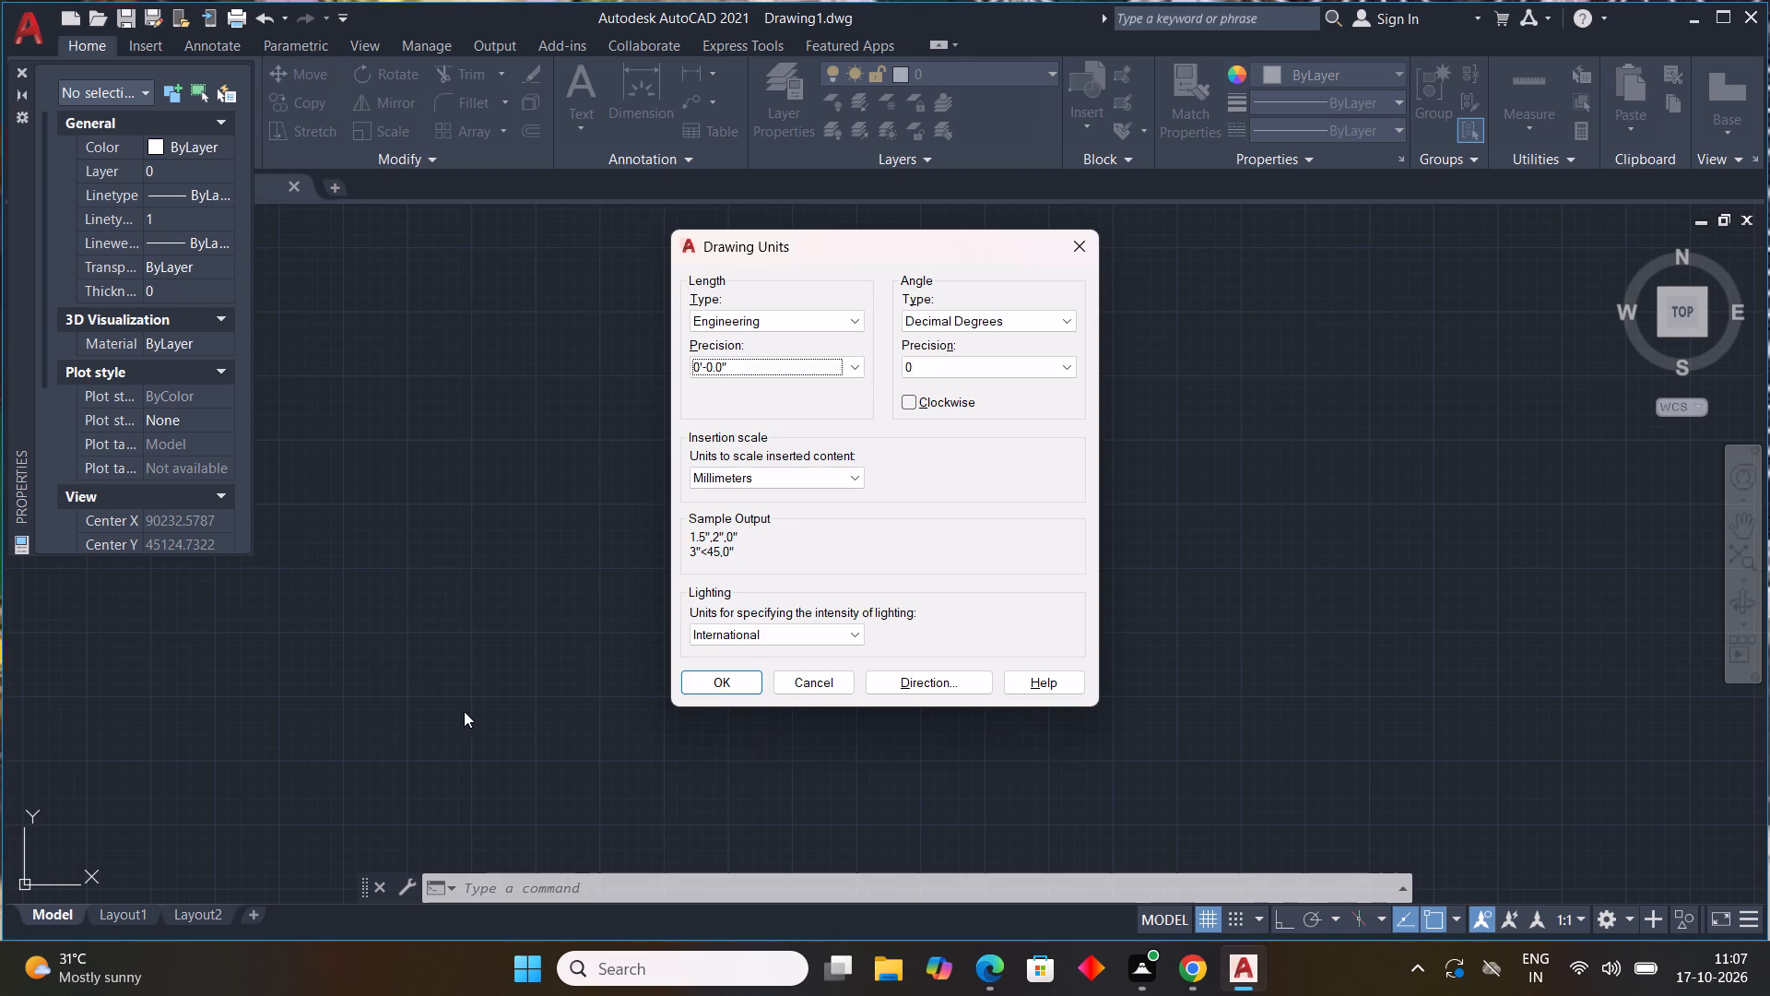
click(757, 483)
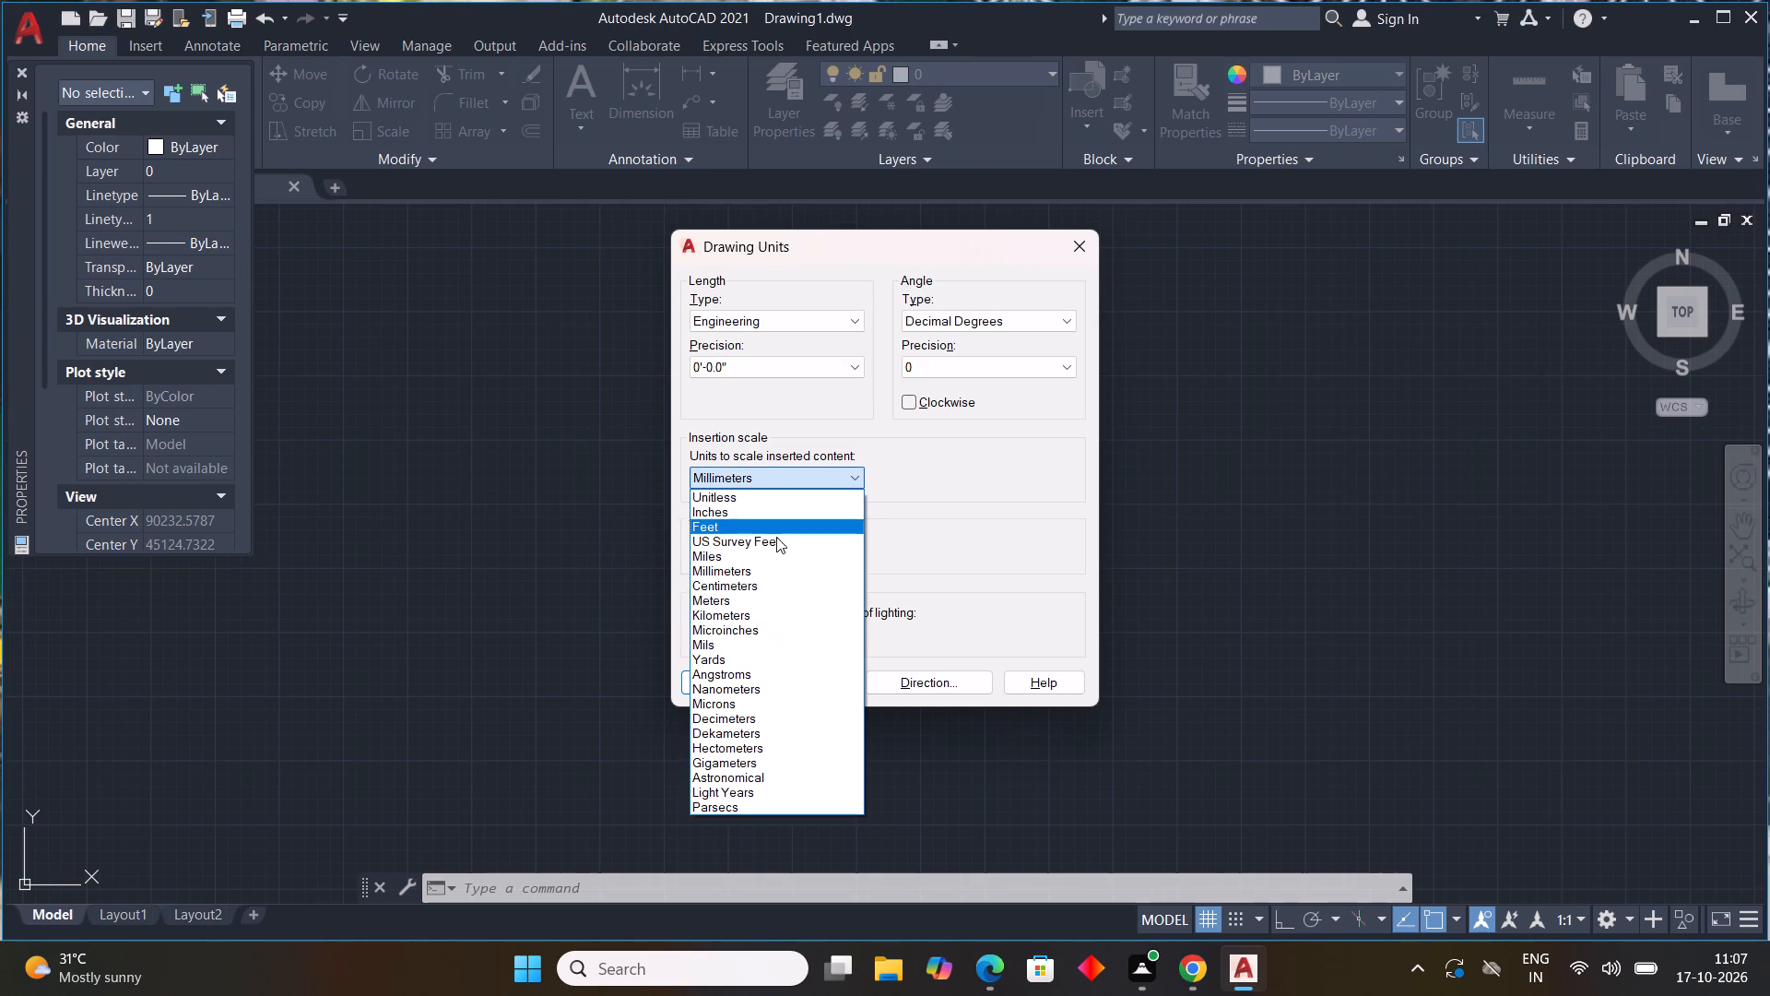
click(768, 504)
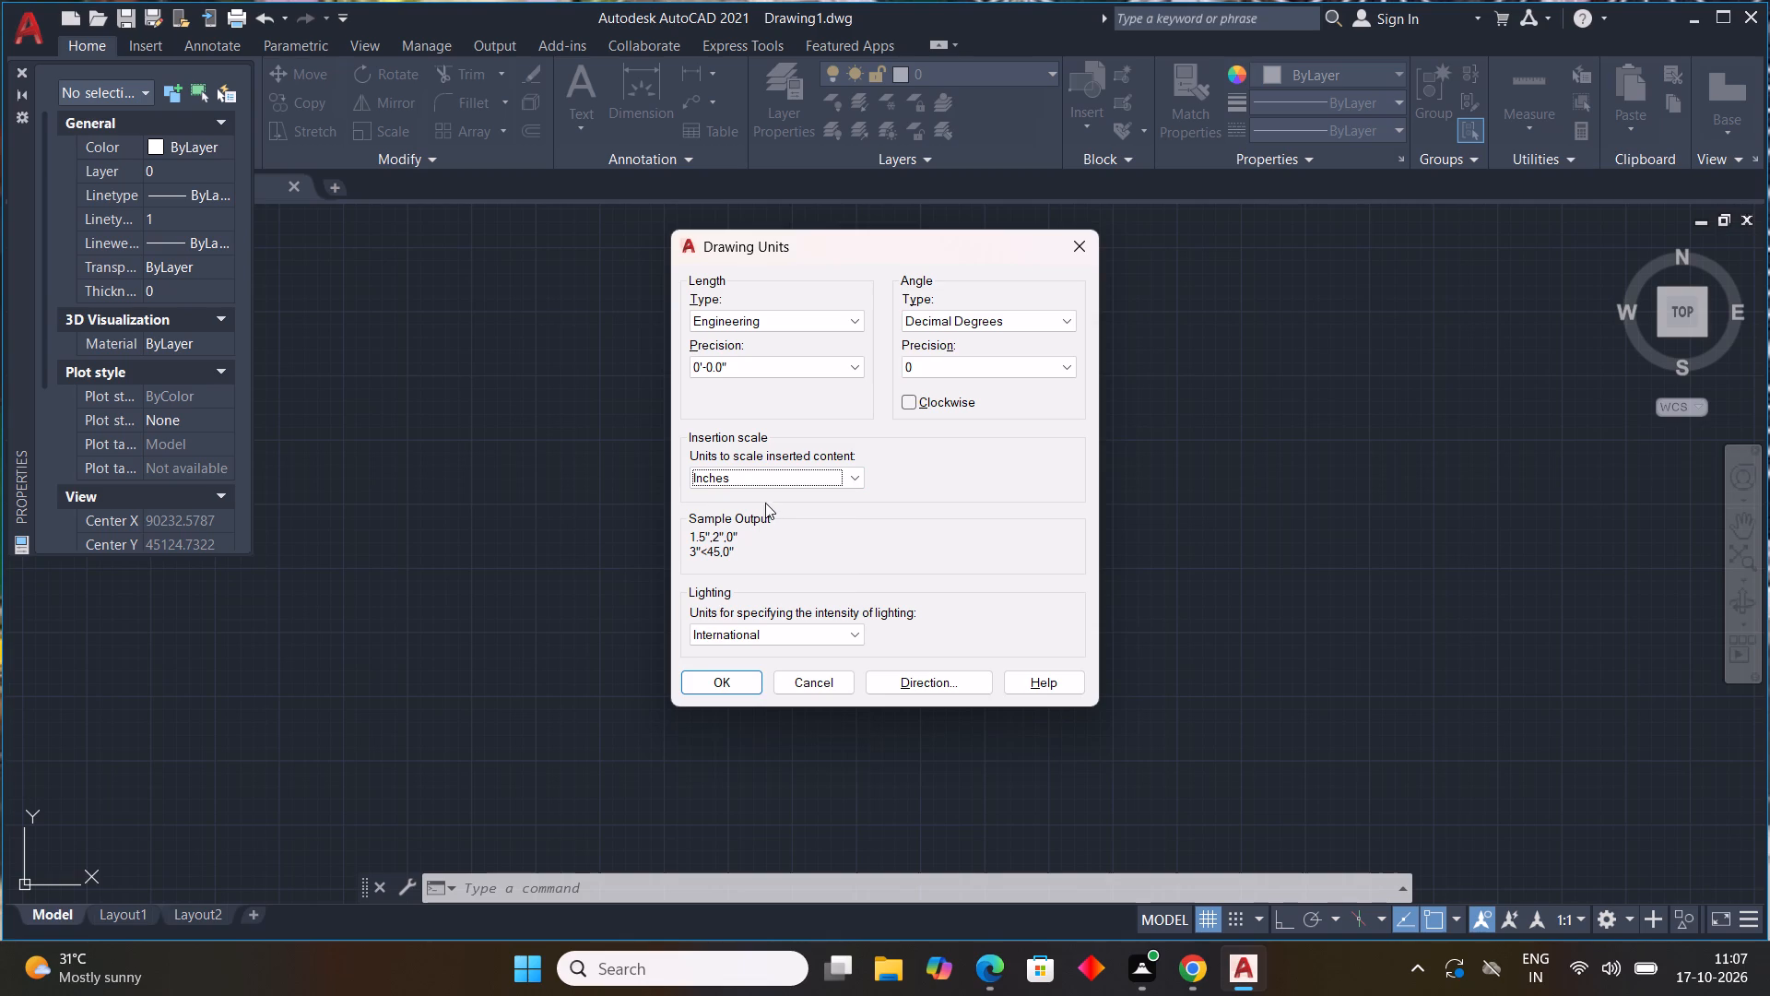
click(728, 683)
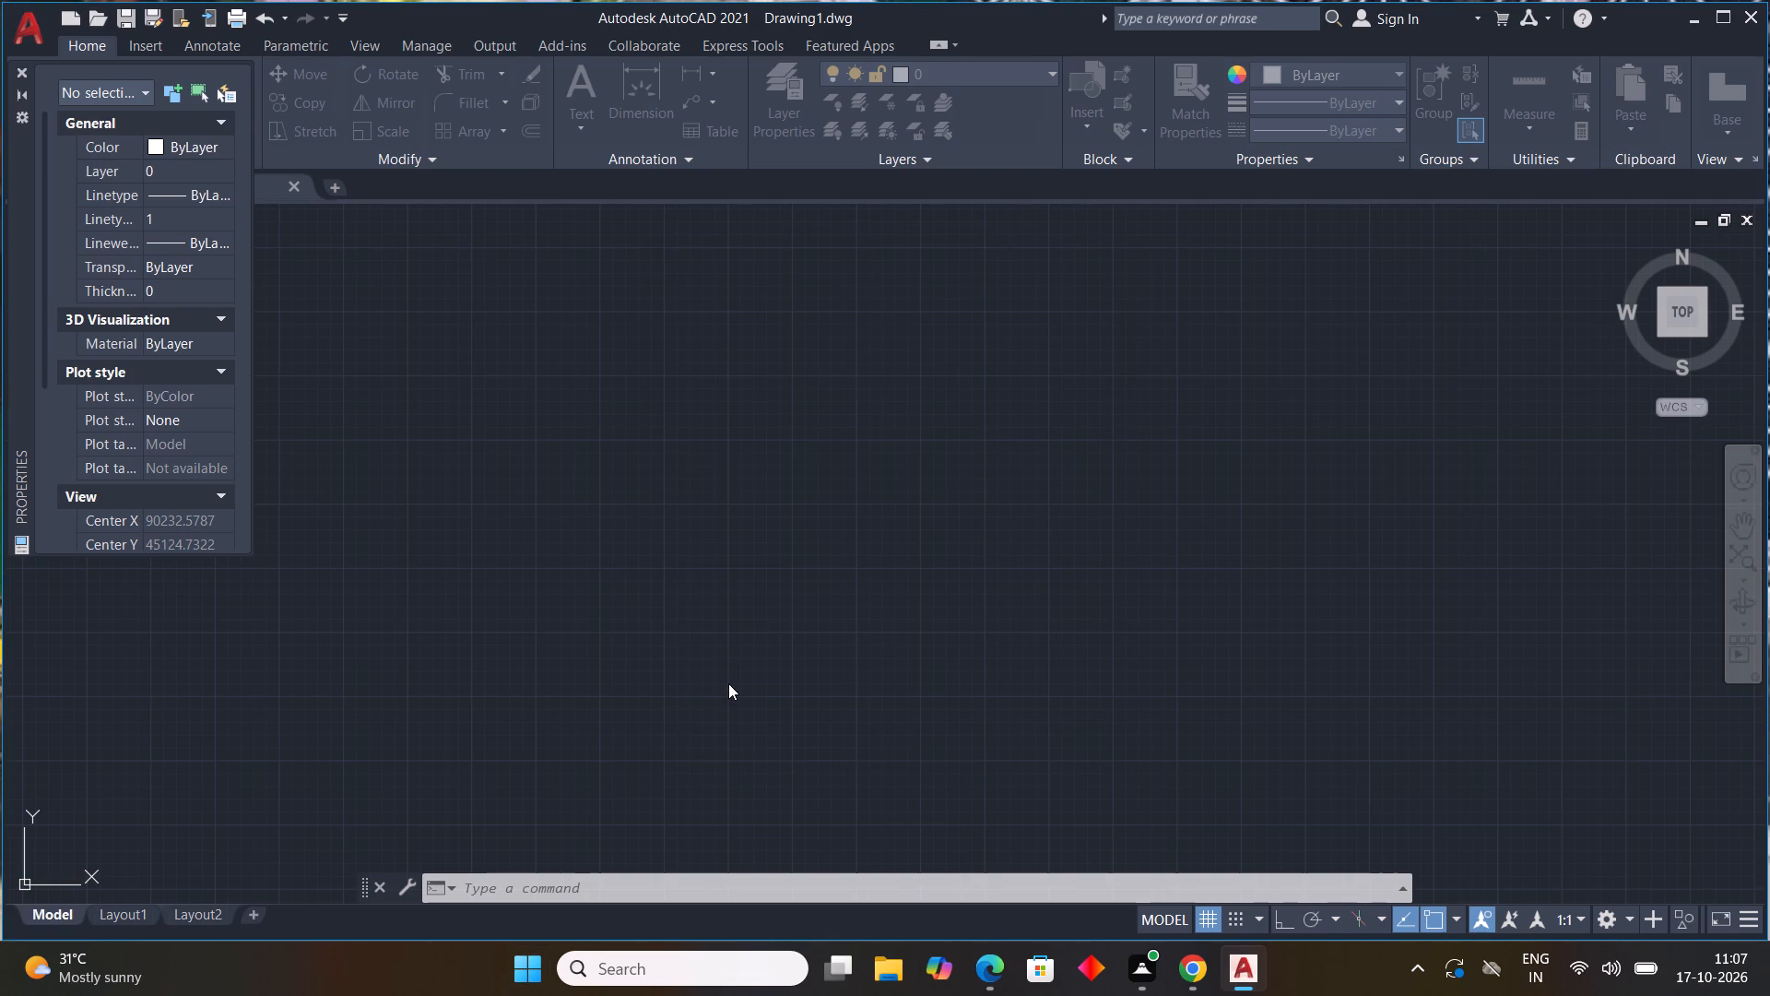
Modify the ISO-25 dimension style's primary units to Engineering format, 0'-0.0" precision and a 9" round-off.
text(D)
key(space)
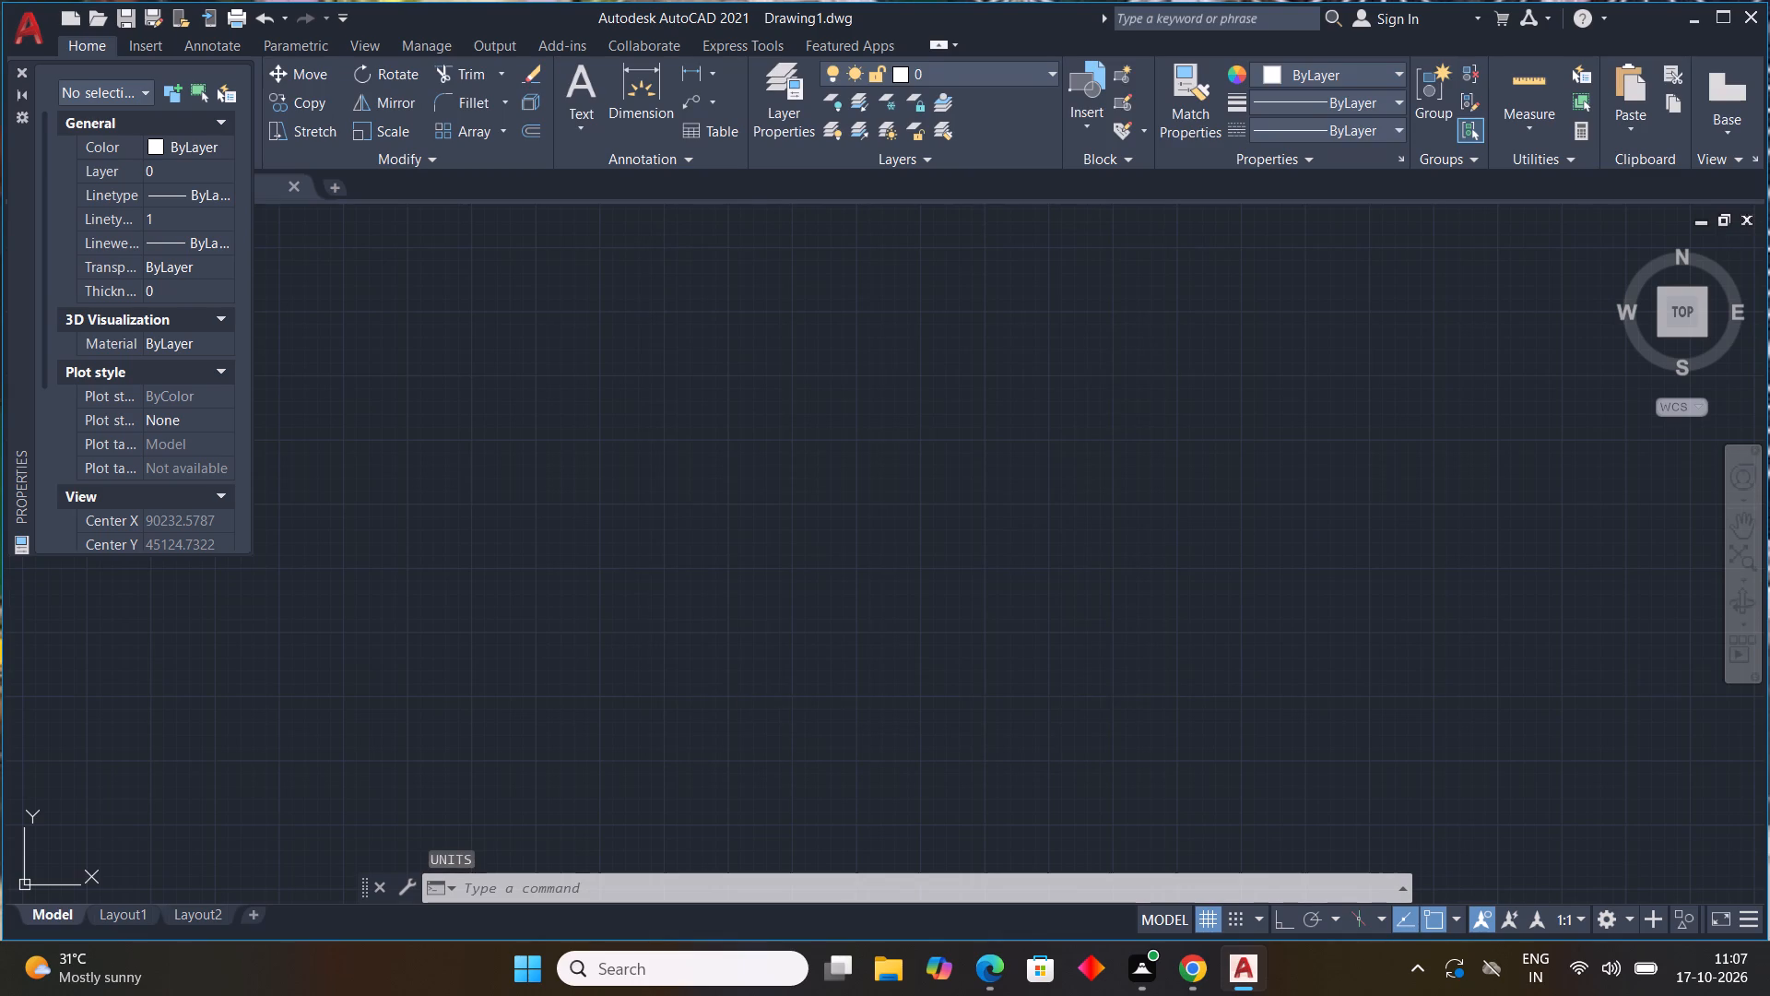
click(1149, 435)
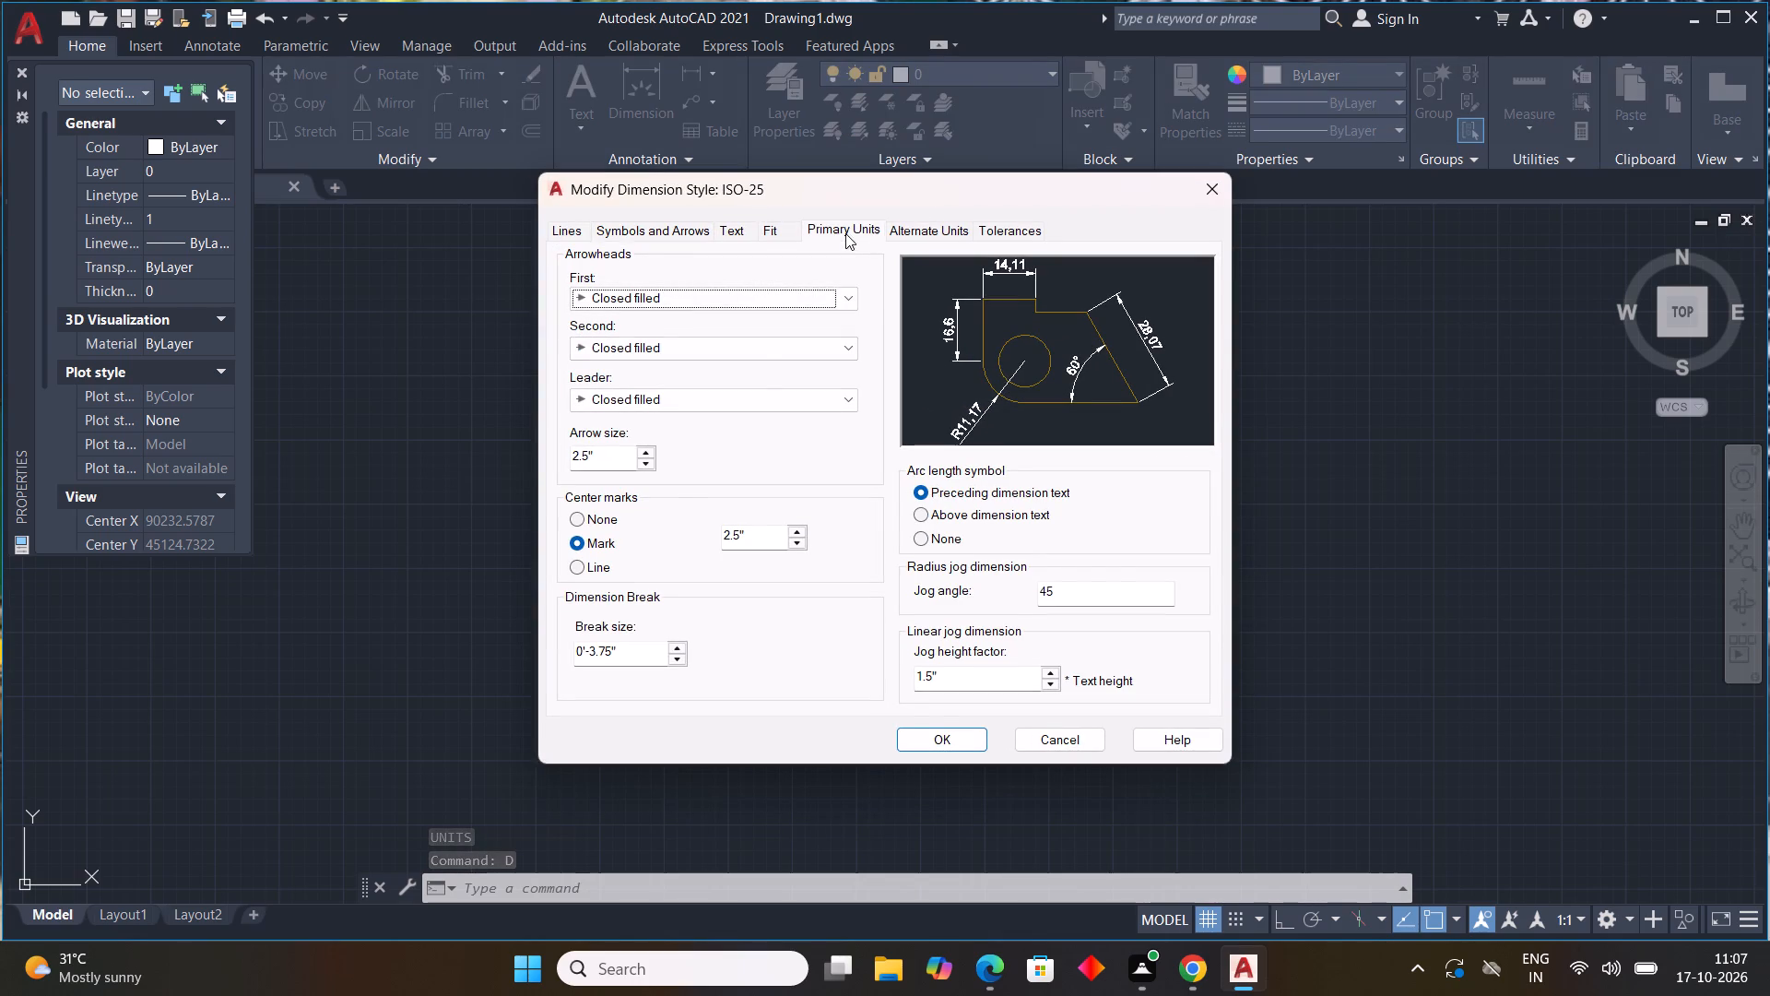
click(845, 233)
click(794, 282)
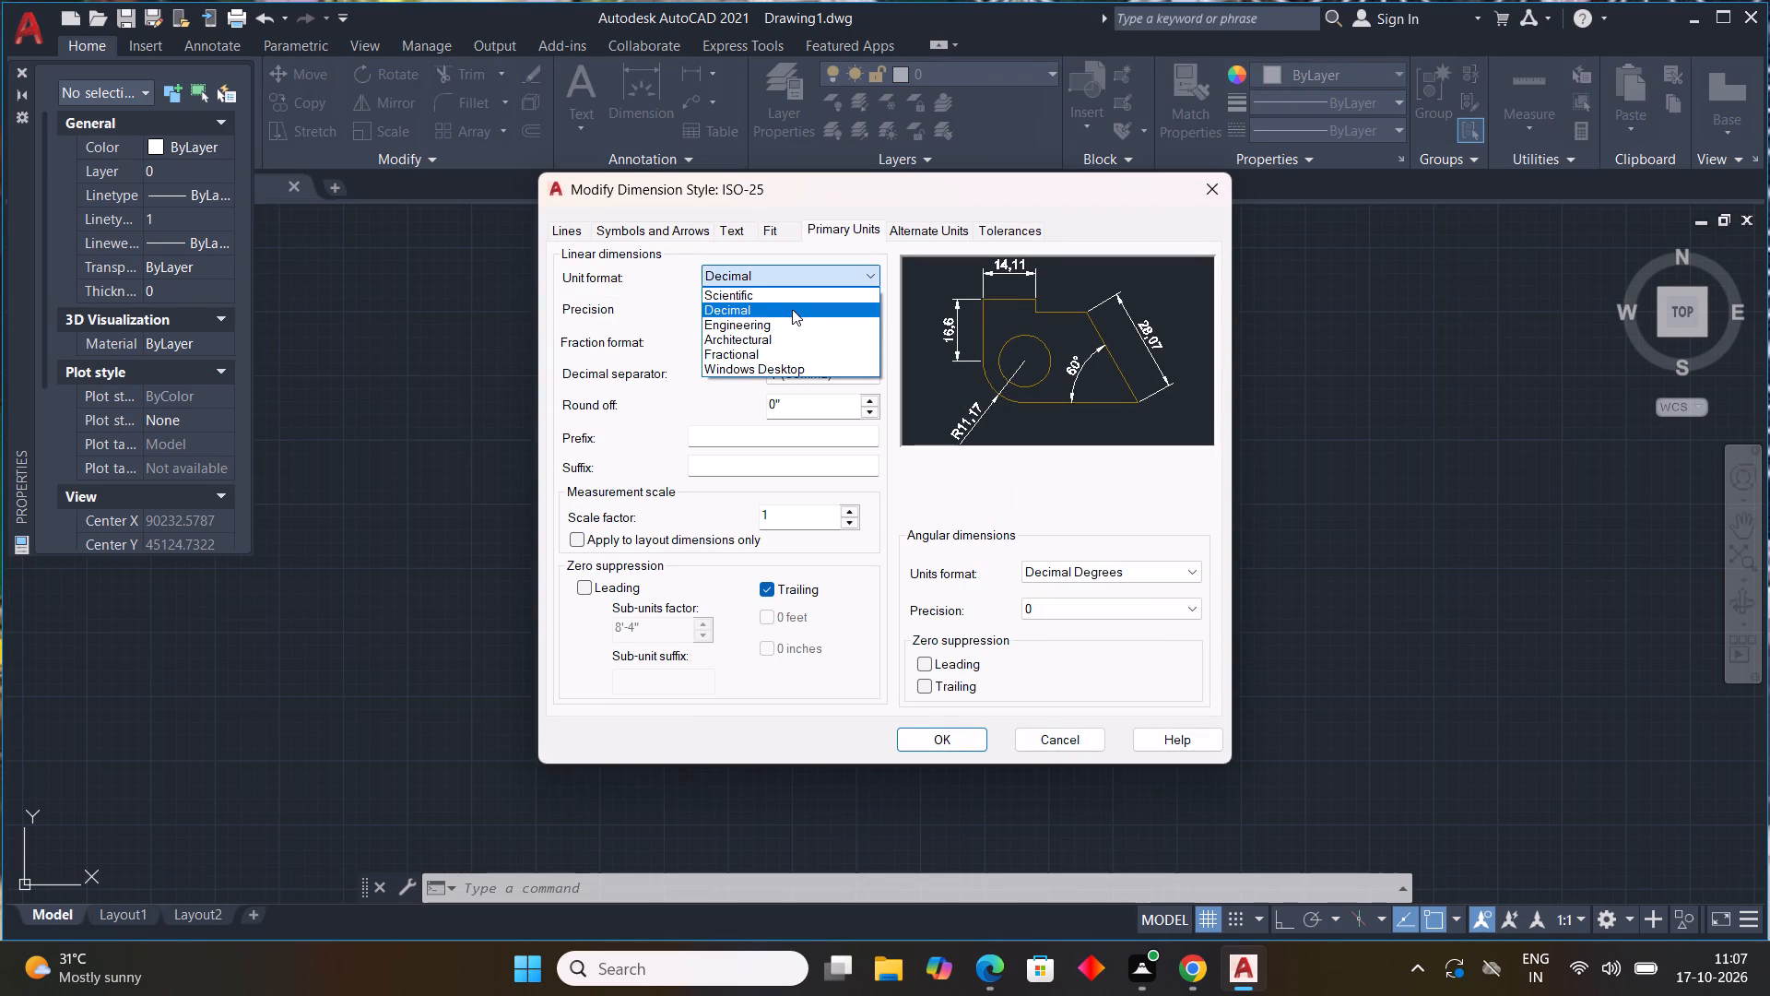
click(791, 326)
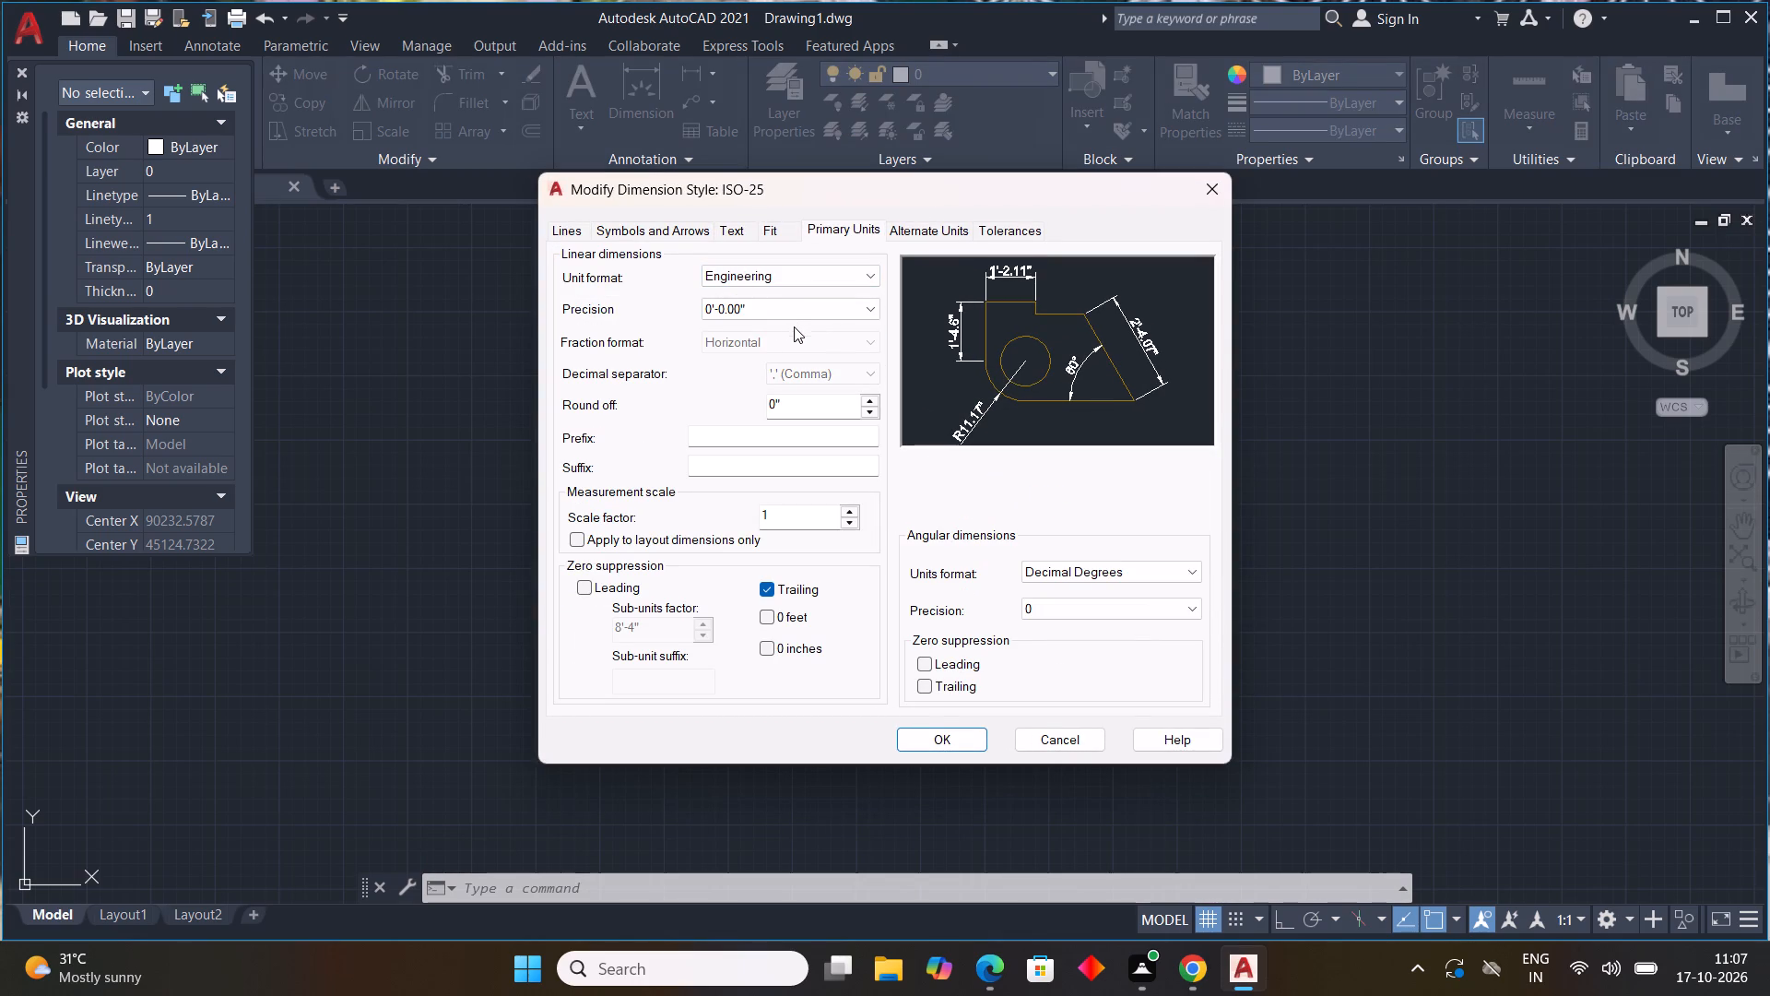
click(767, 307)
click(736, 342)
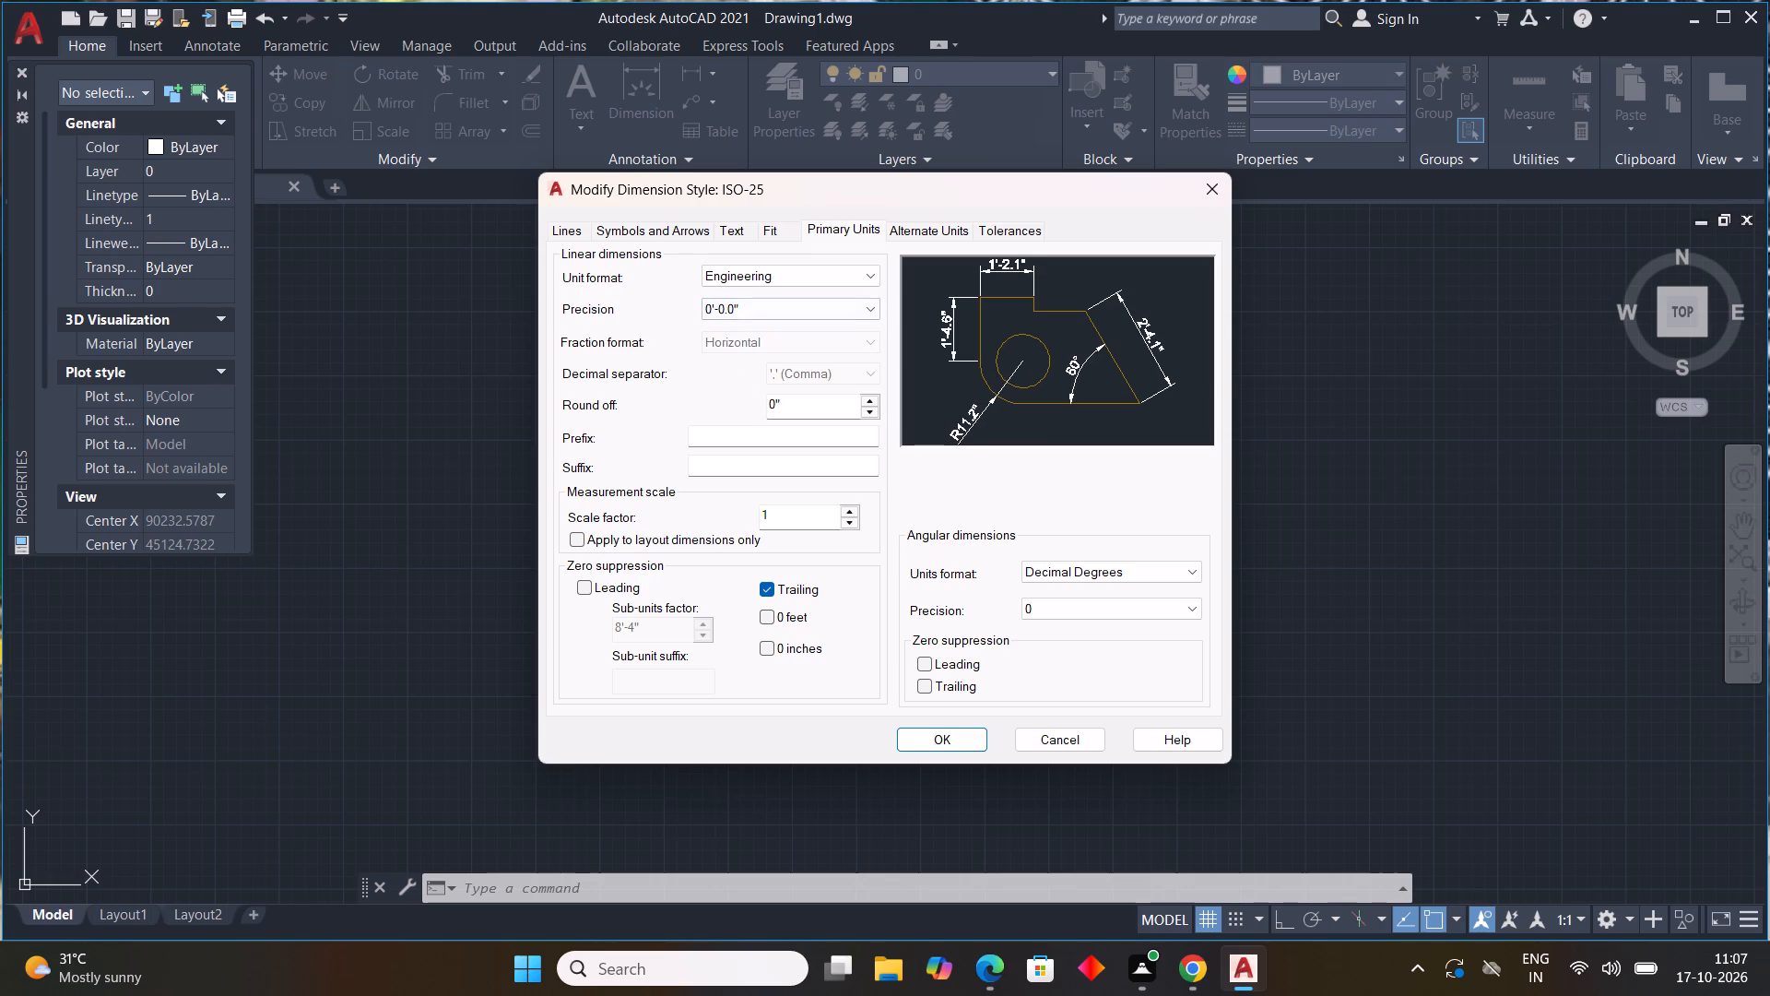
drag(812, 392, 812, 404)
drag(820, 409, 56, 363)
text(9')
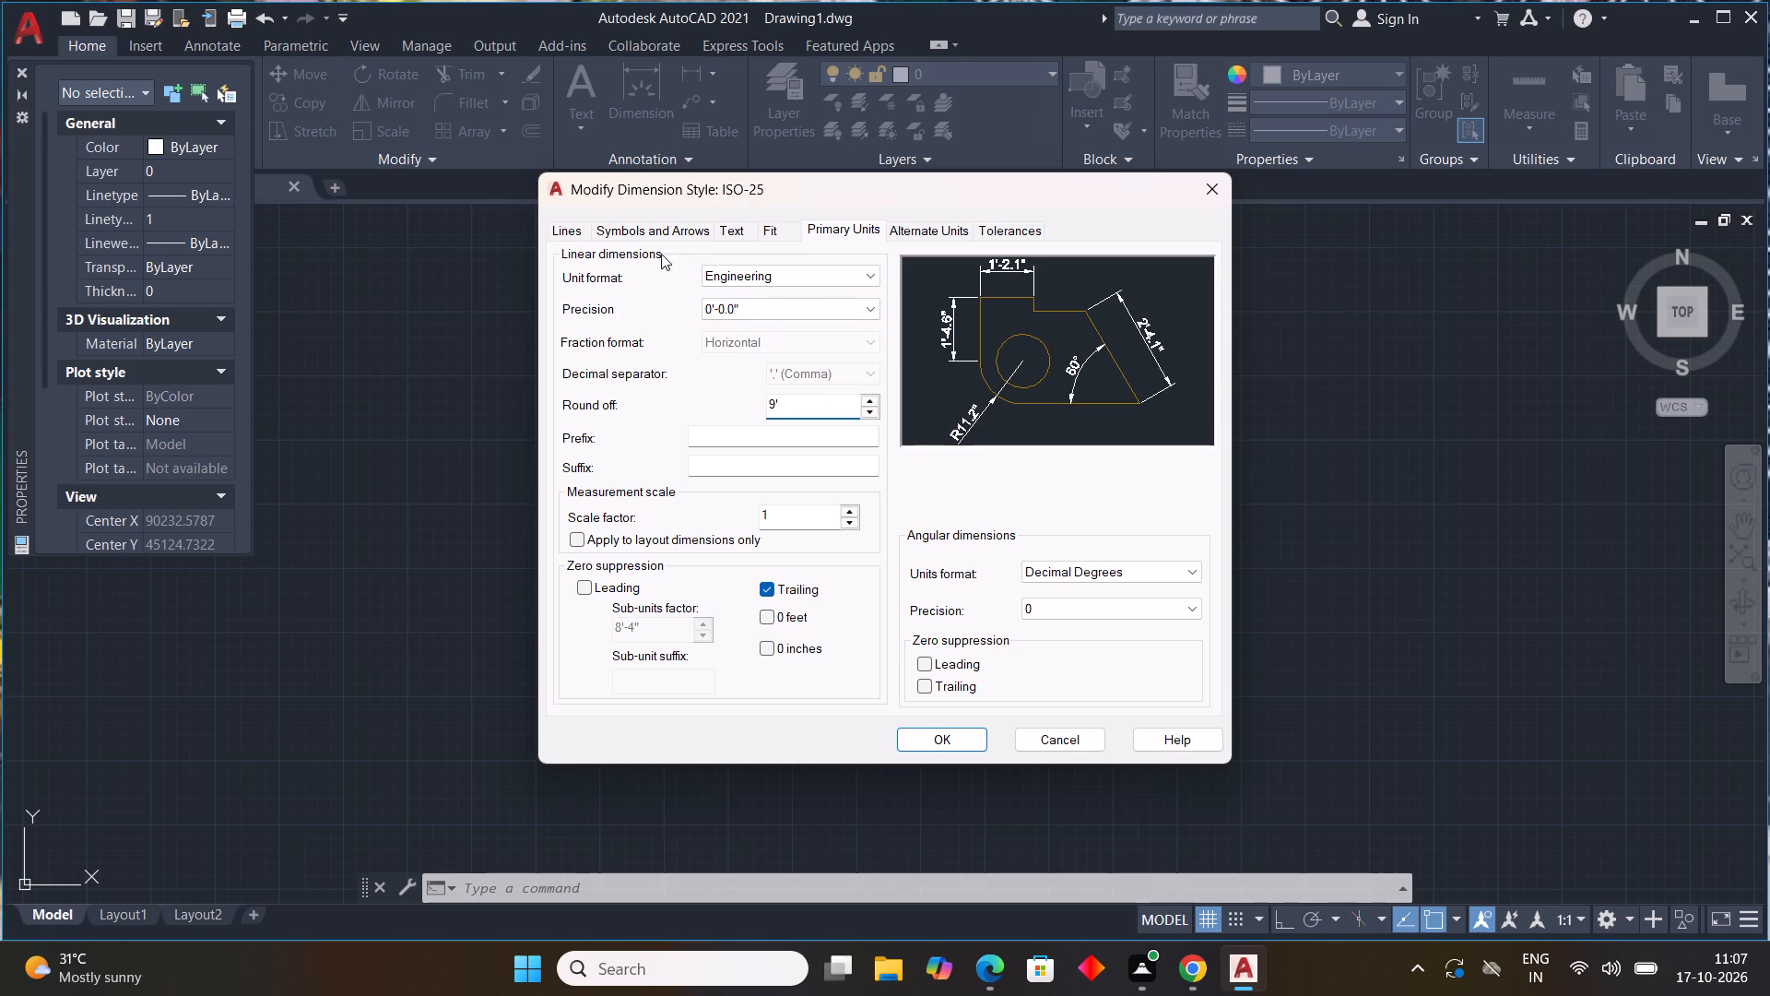
key(BackSpace)
key(shift+quotedbl)
key(space)
Set the ISO-25 dimension style's text height to 9" and its arrow size to 9", and accept the modifications.
click(724, 225)
drag(846, 394, 264, 351)
key(9)
key(shift+quotedbl)
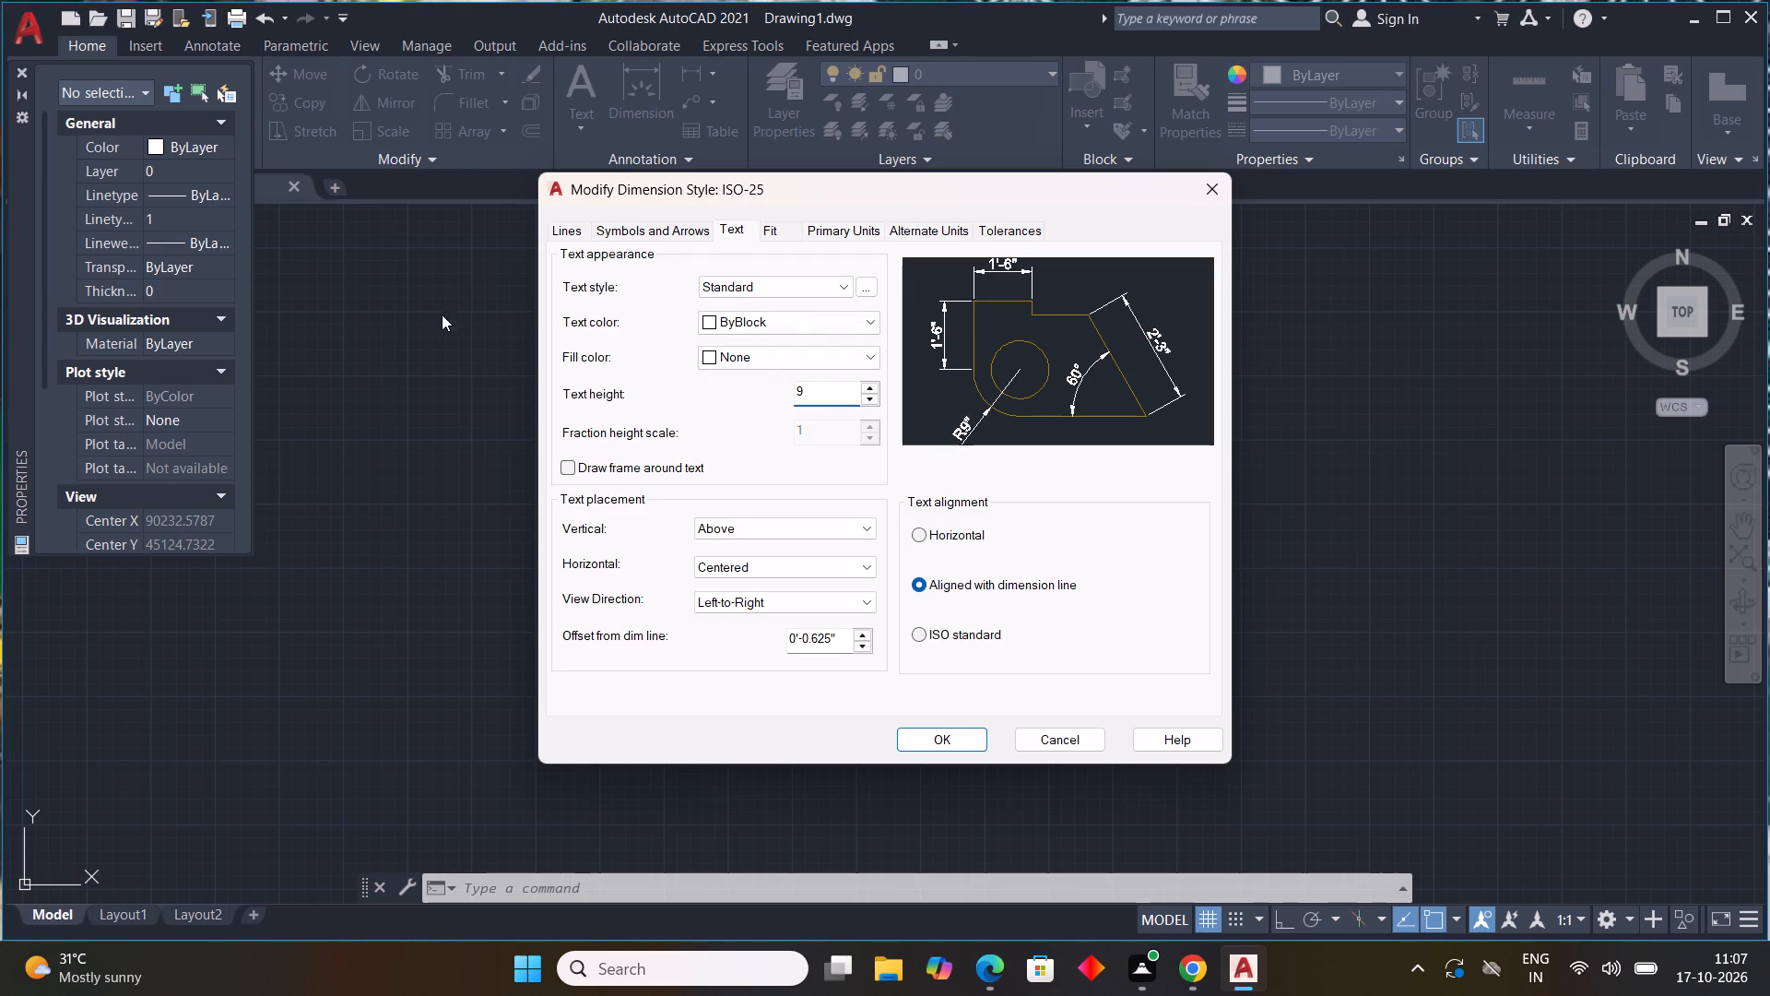
click(650, 225)
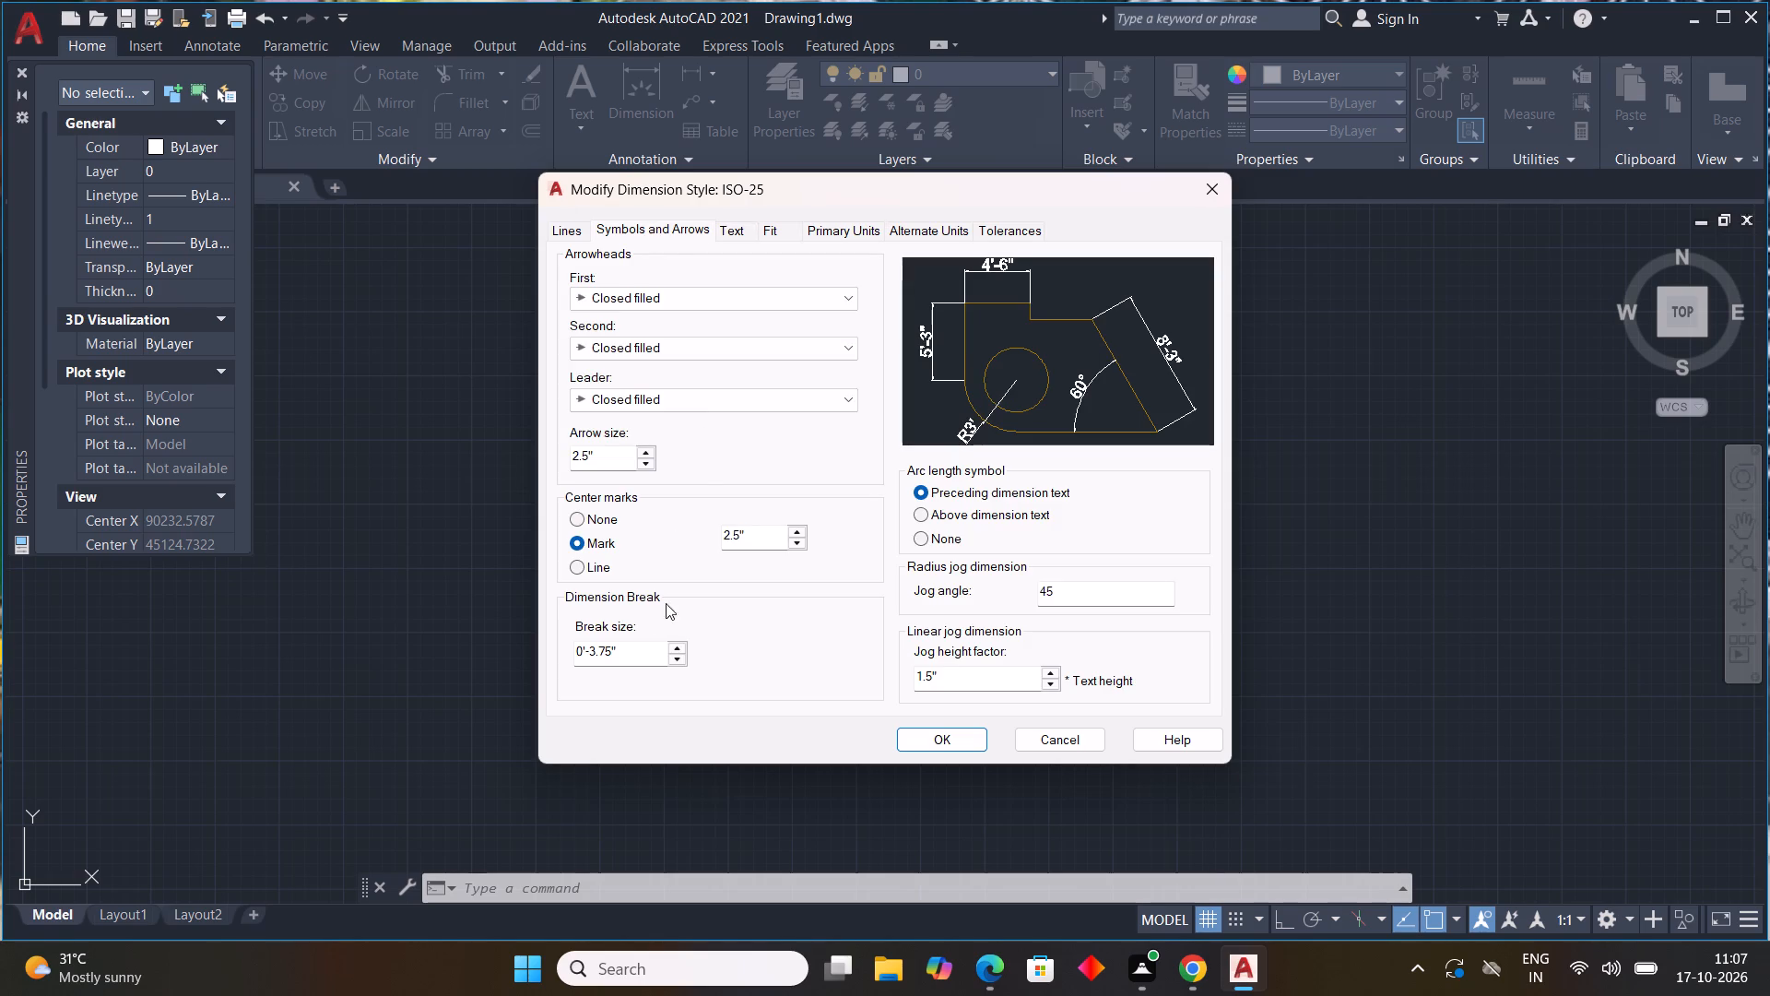
drag(612, 456, 336, 385)
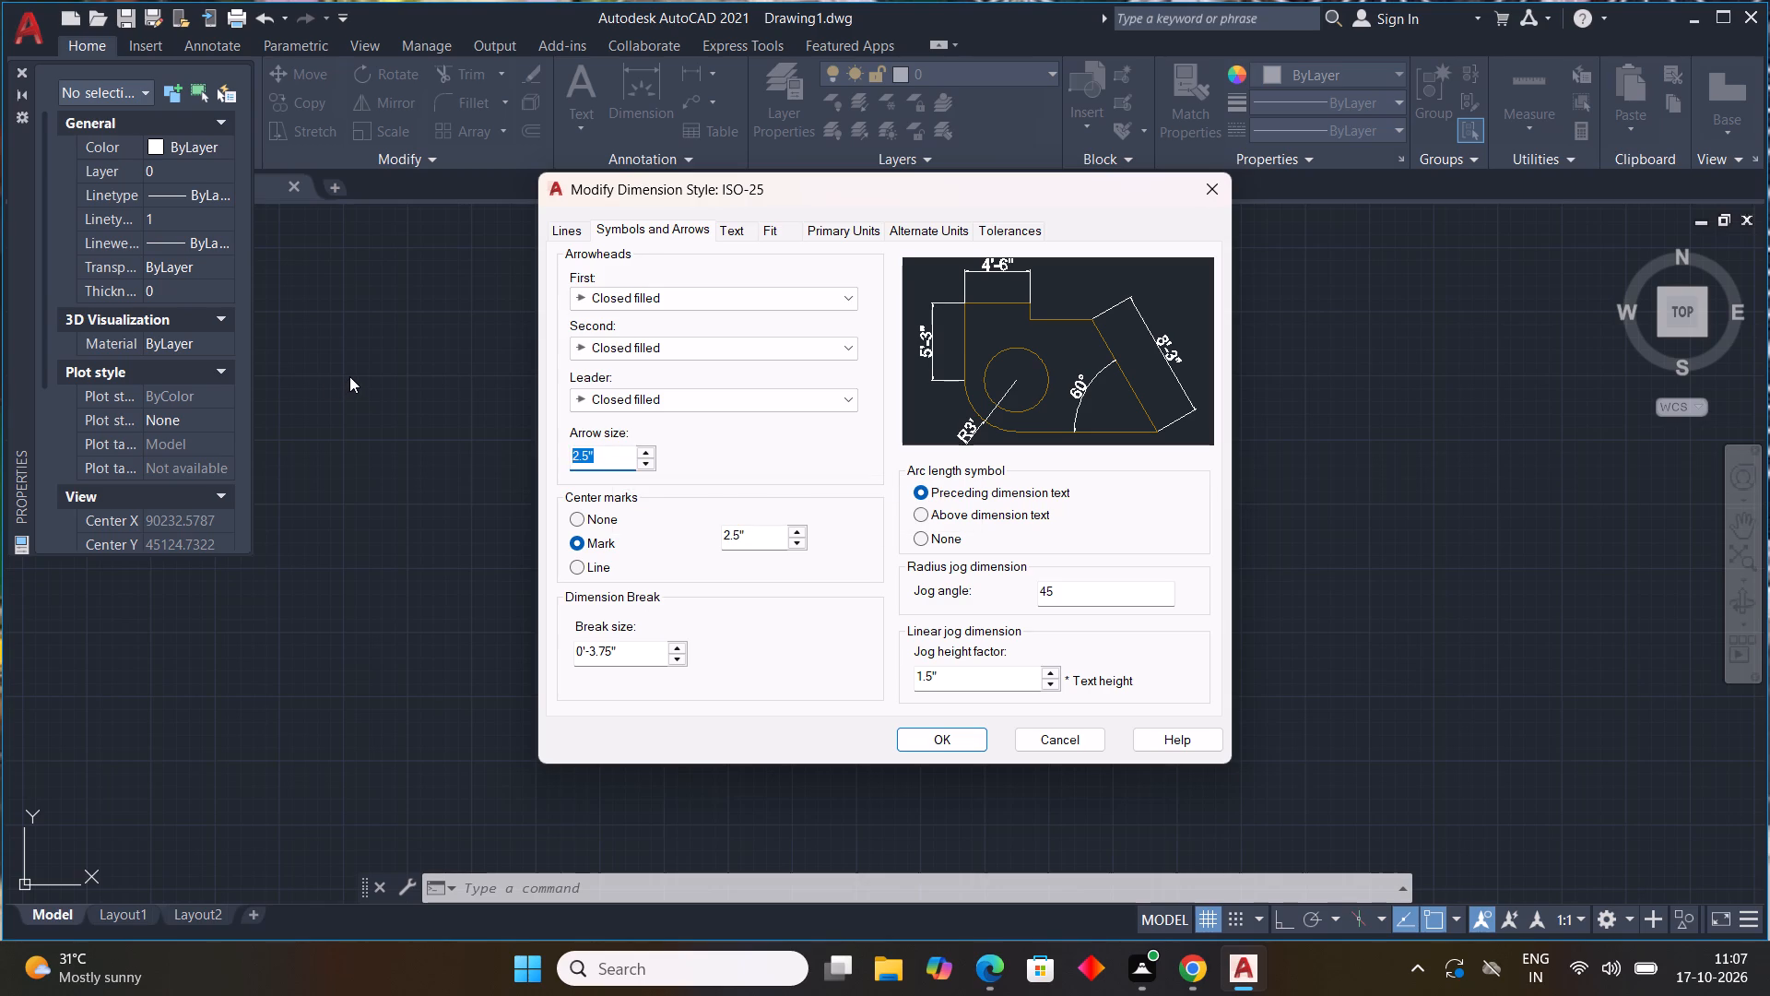
text(9")
click(953, 734)
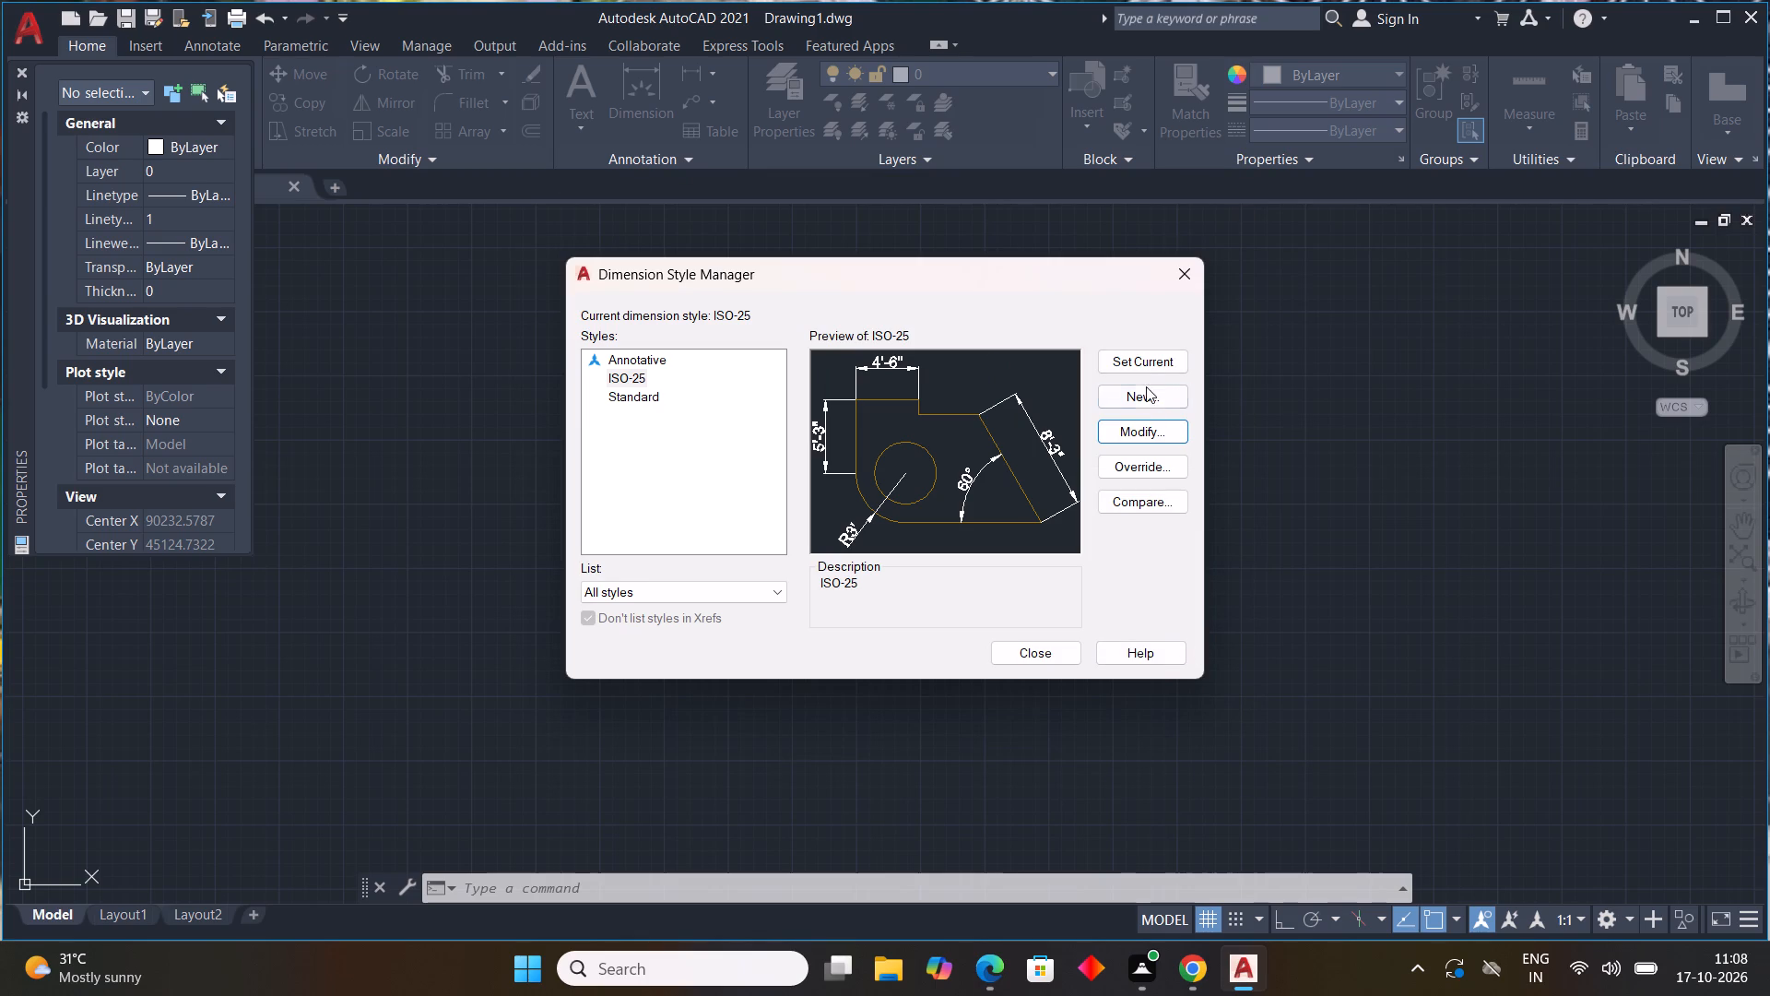
Make ISO-25 the current dimension style and close the Dimension Style Manager.
double_click(1151, 347)
triple_click(1156, 366)
click(1045, 653)
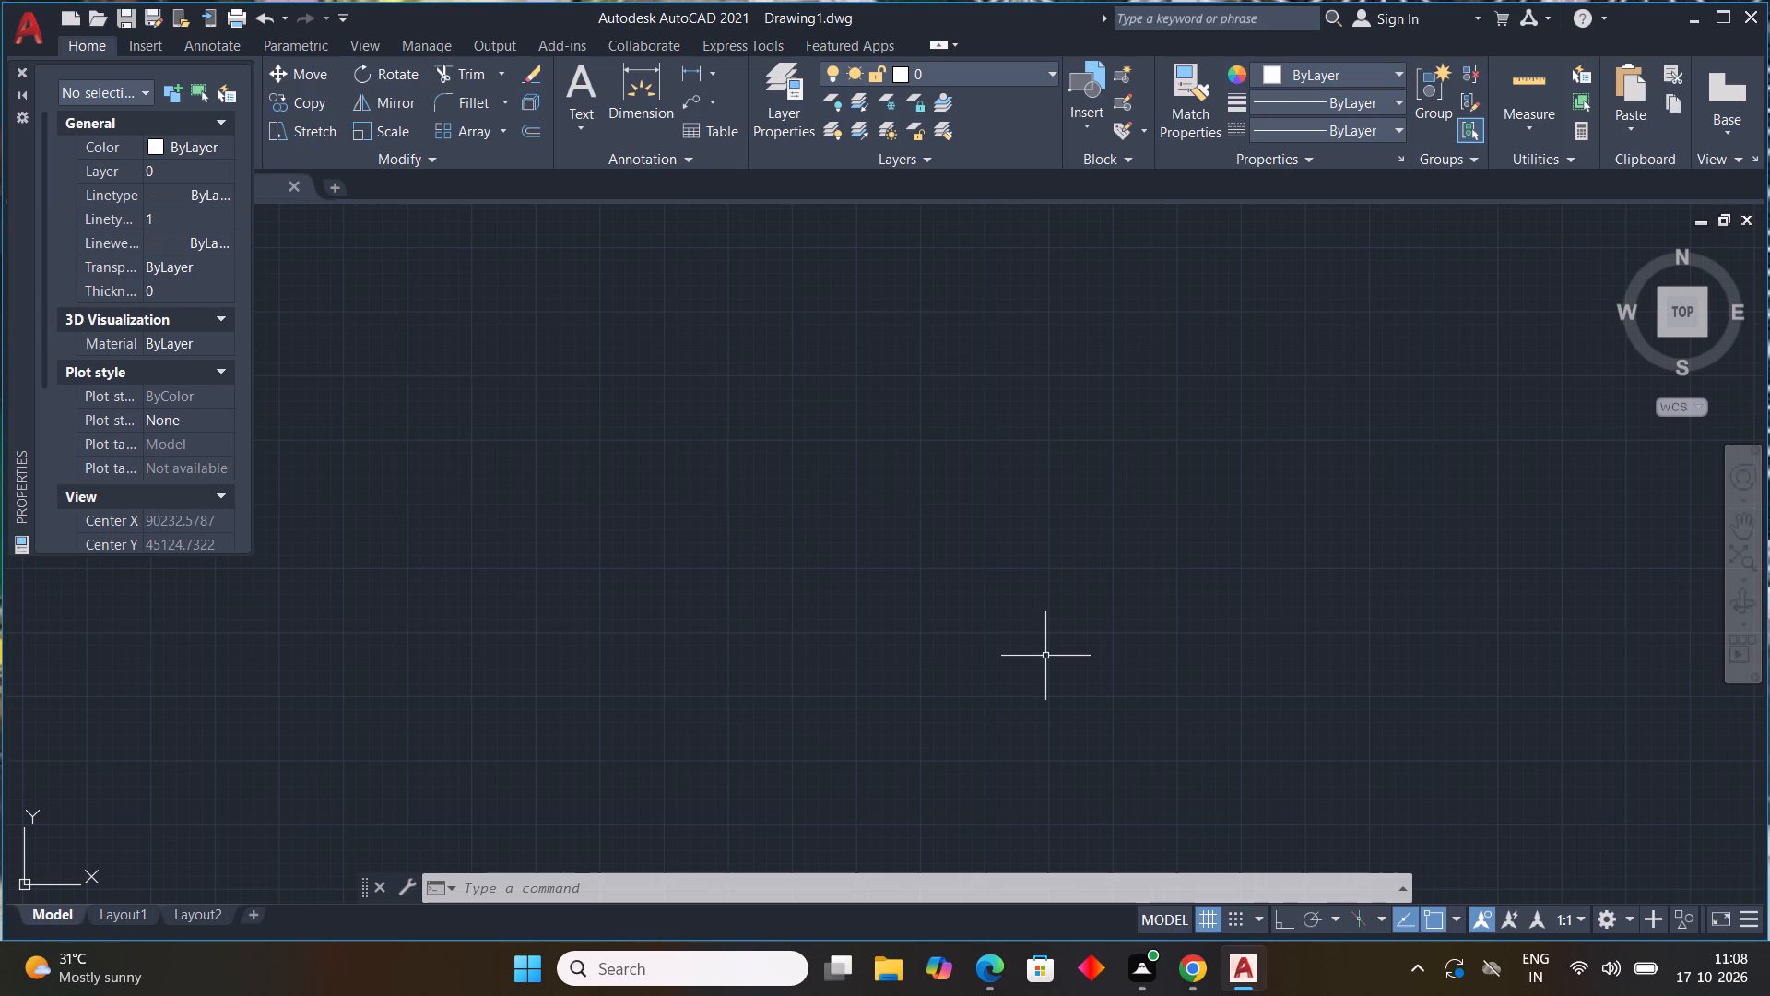
With Ortho on, draw a horizontal 55' line segment from a free point above and to the right of the origin.
text(L)
key(space)
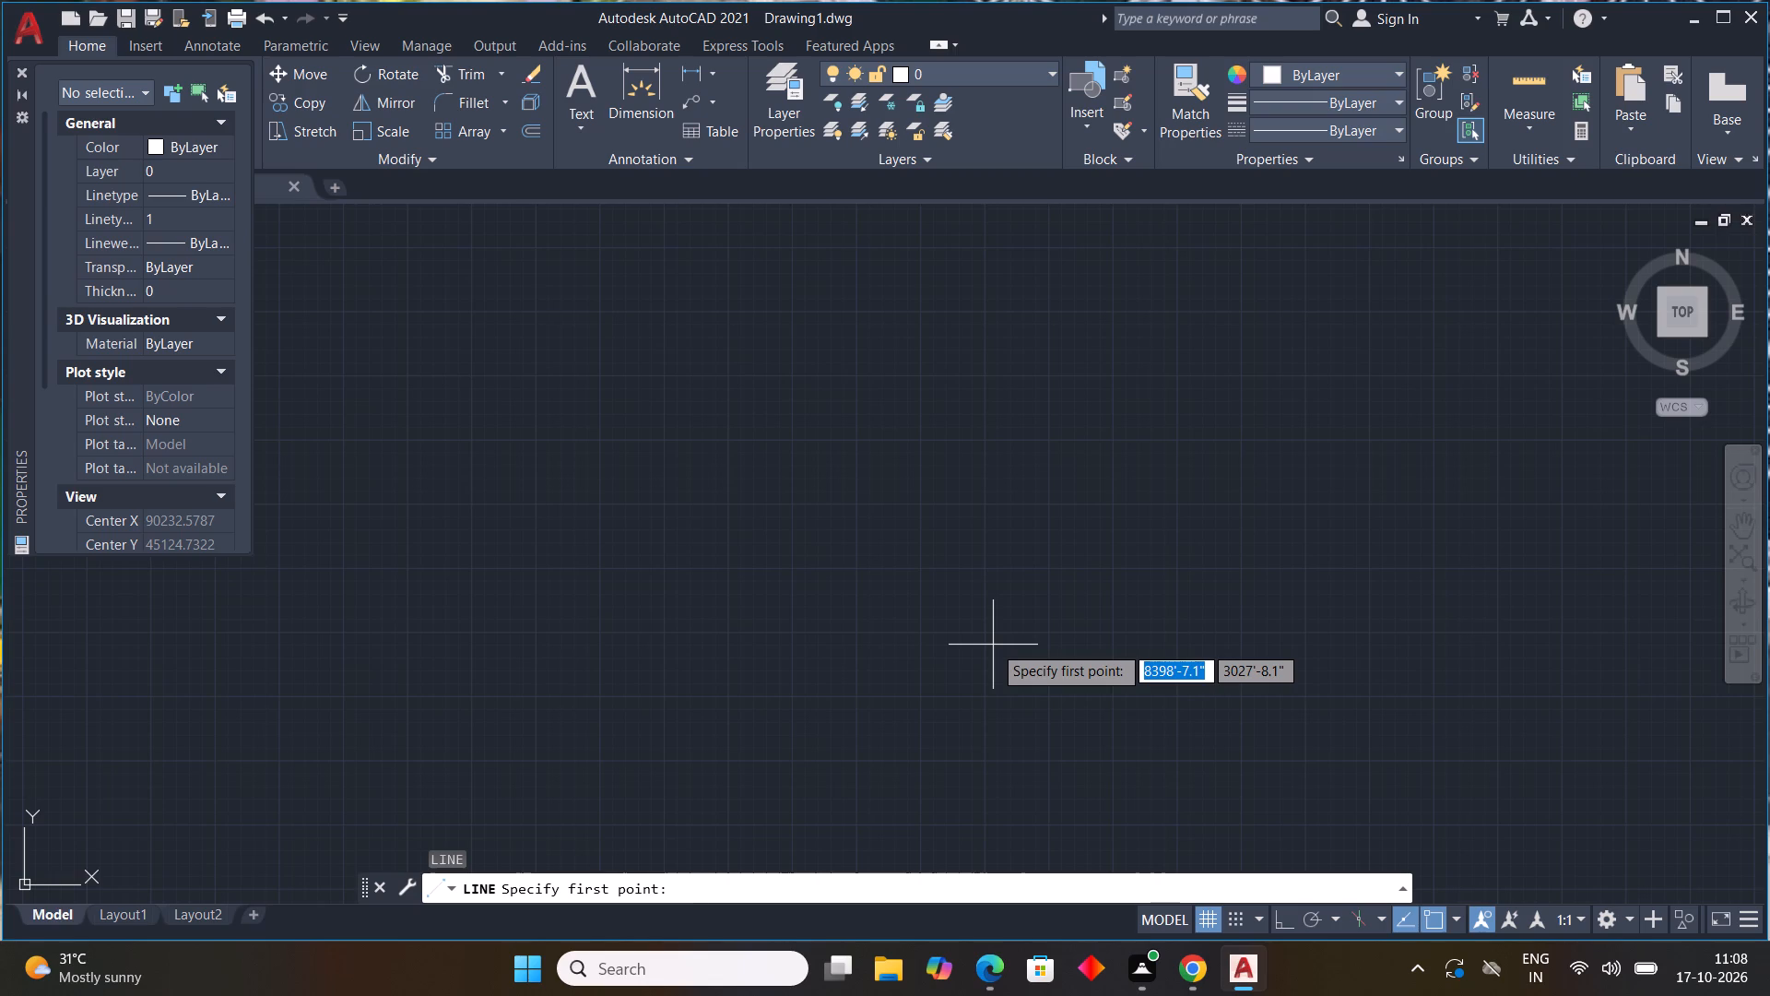
scroll(1101, 587, down, 2)
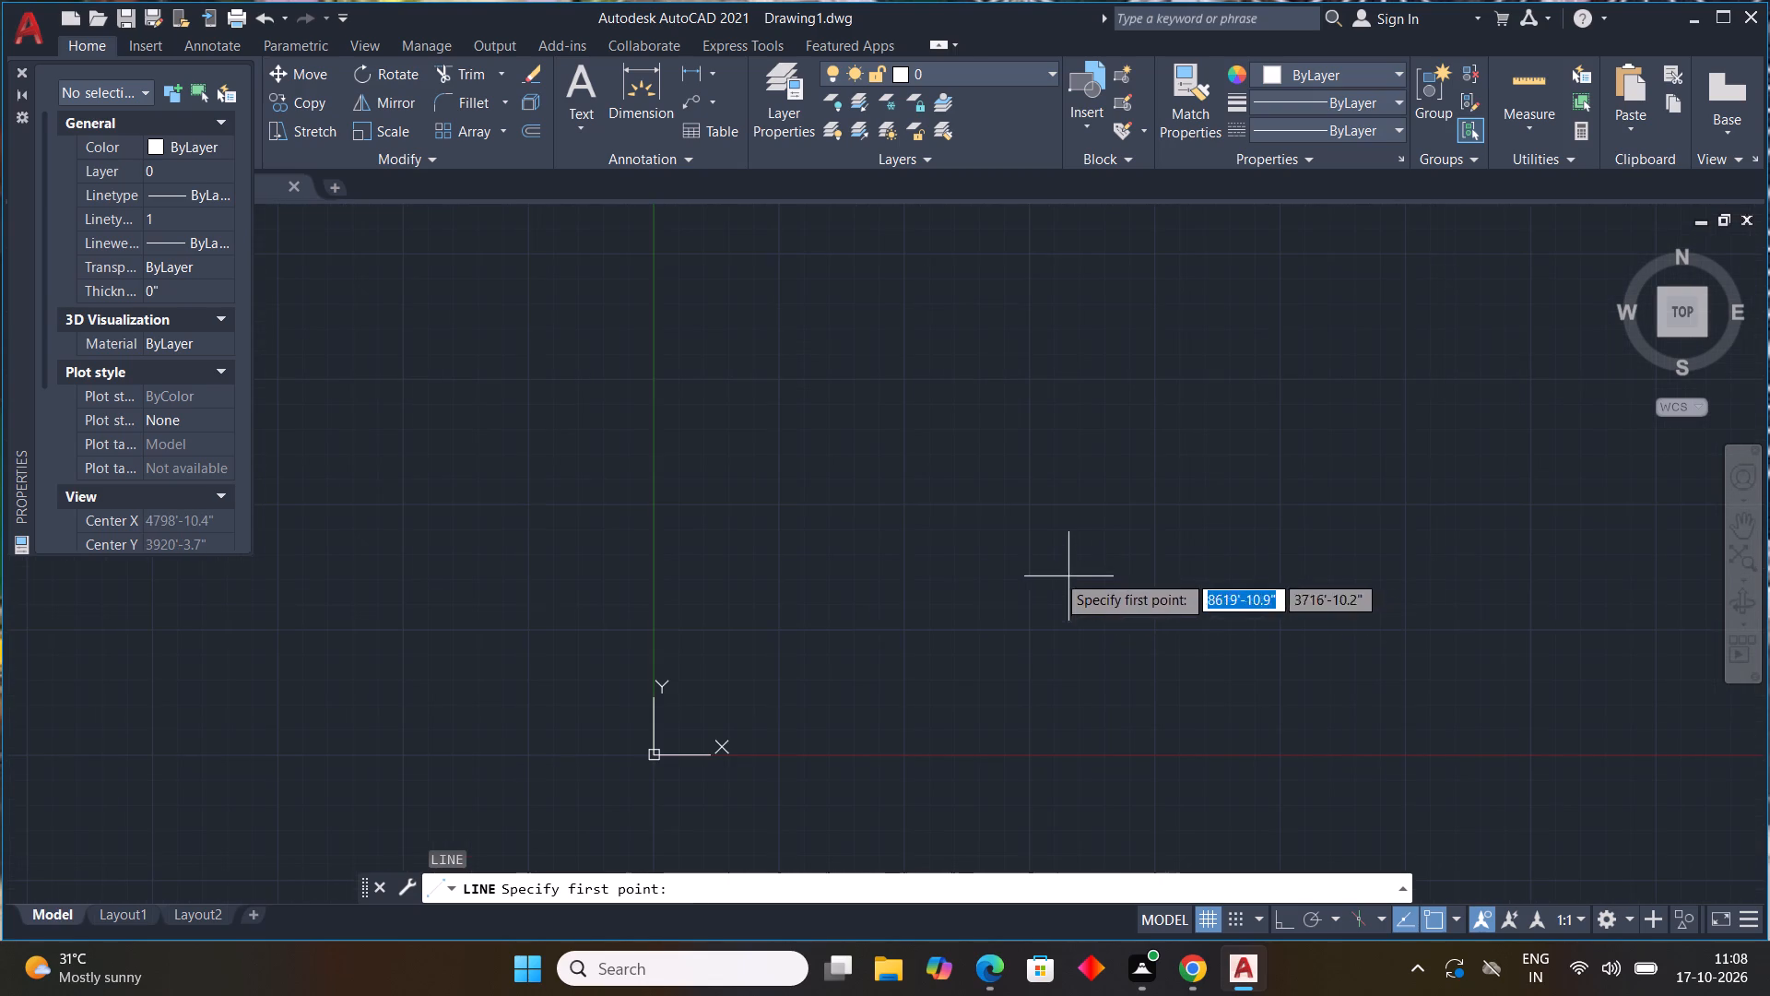
click(903, 533)
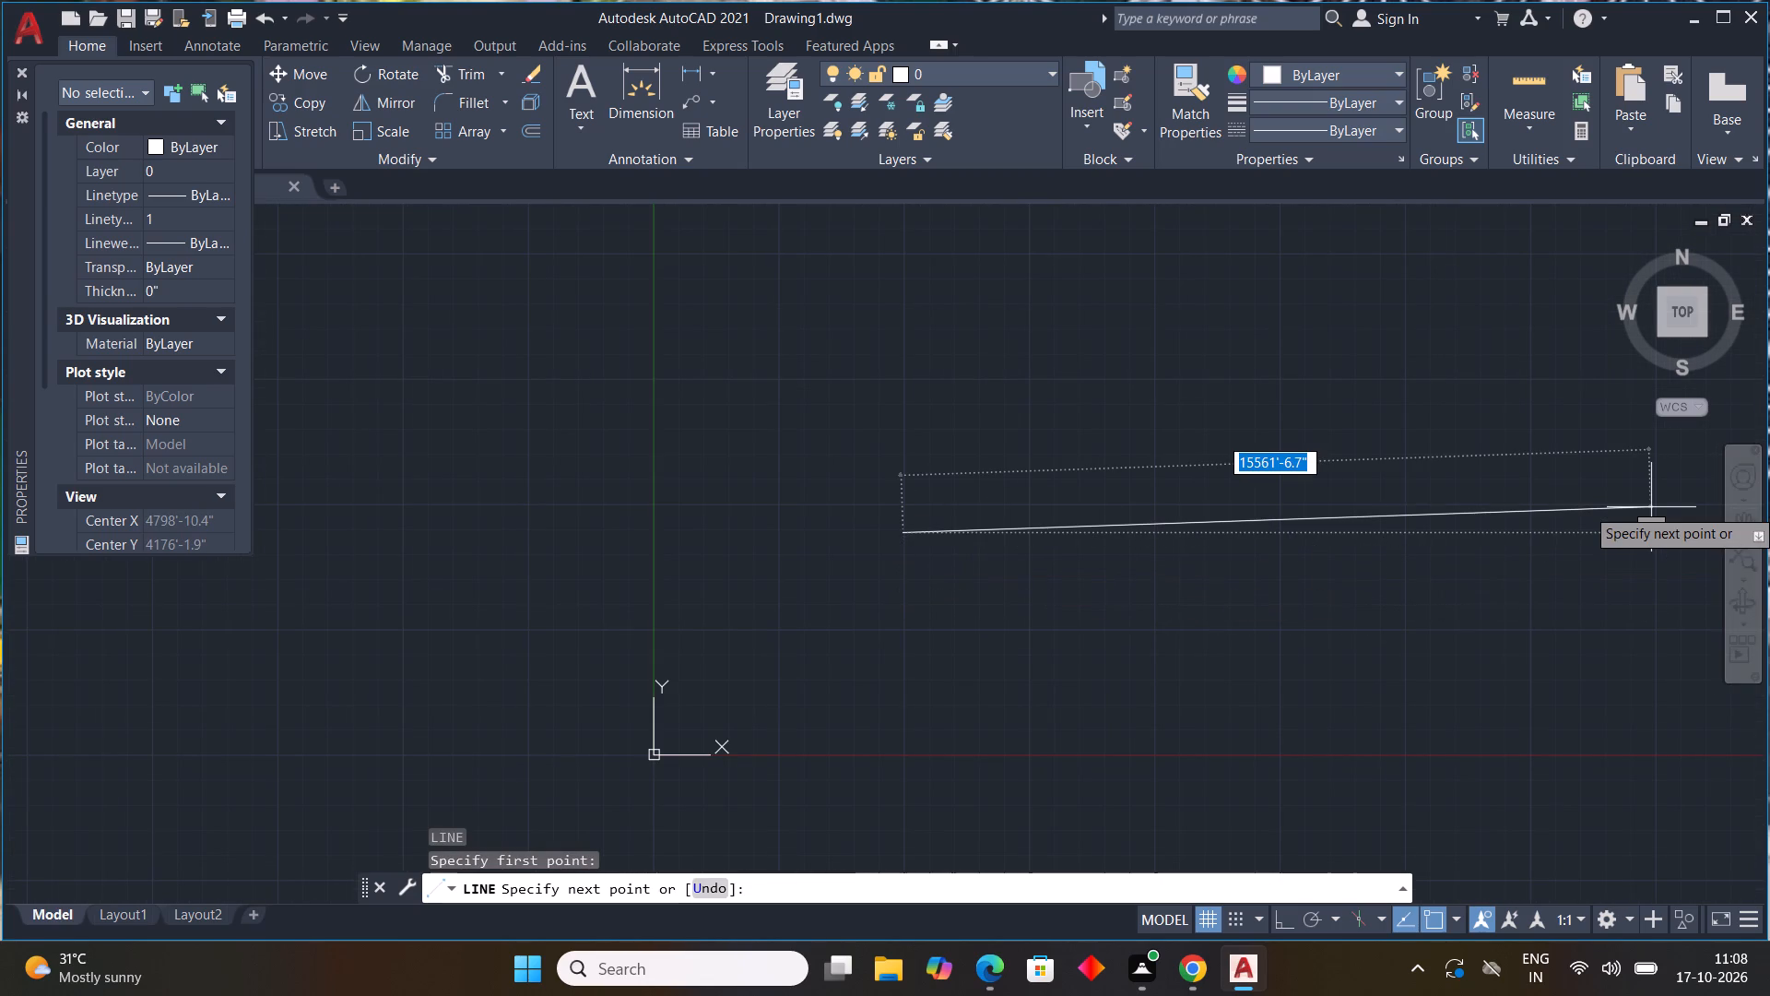
key(F8)
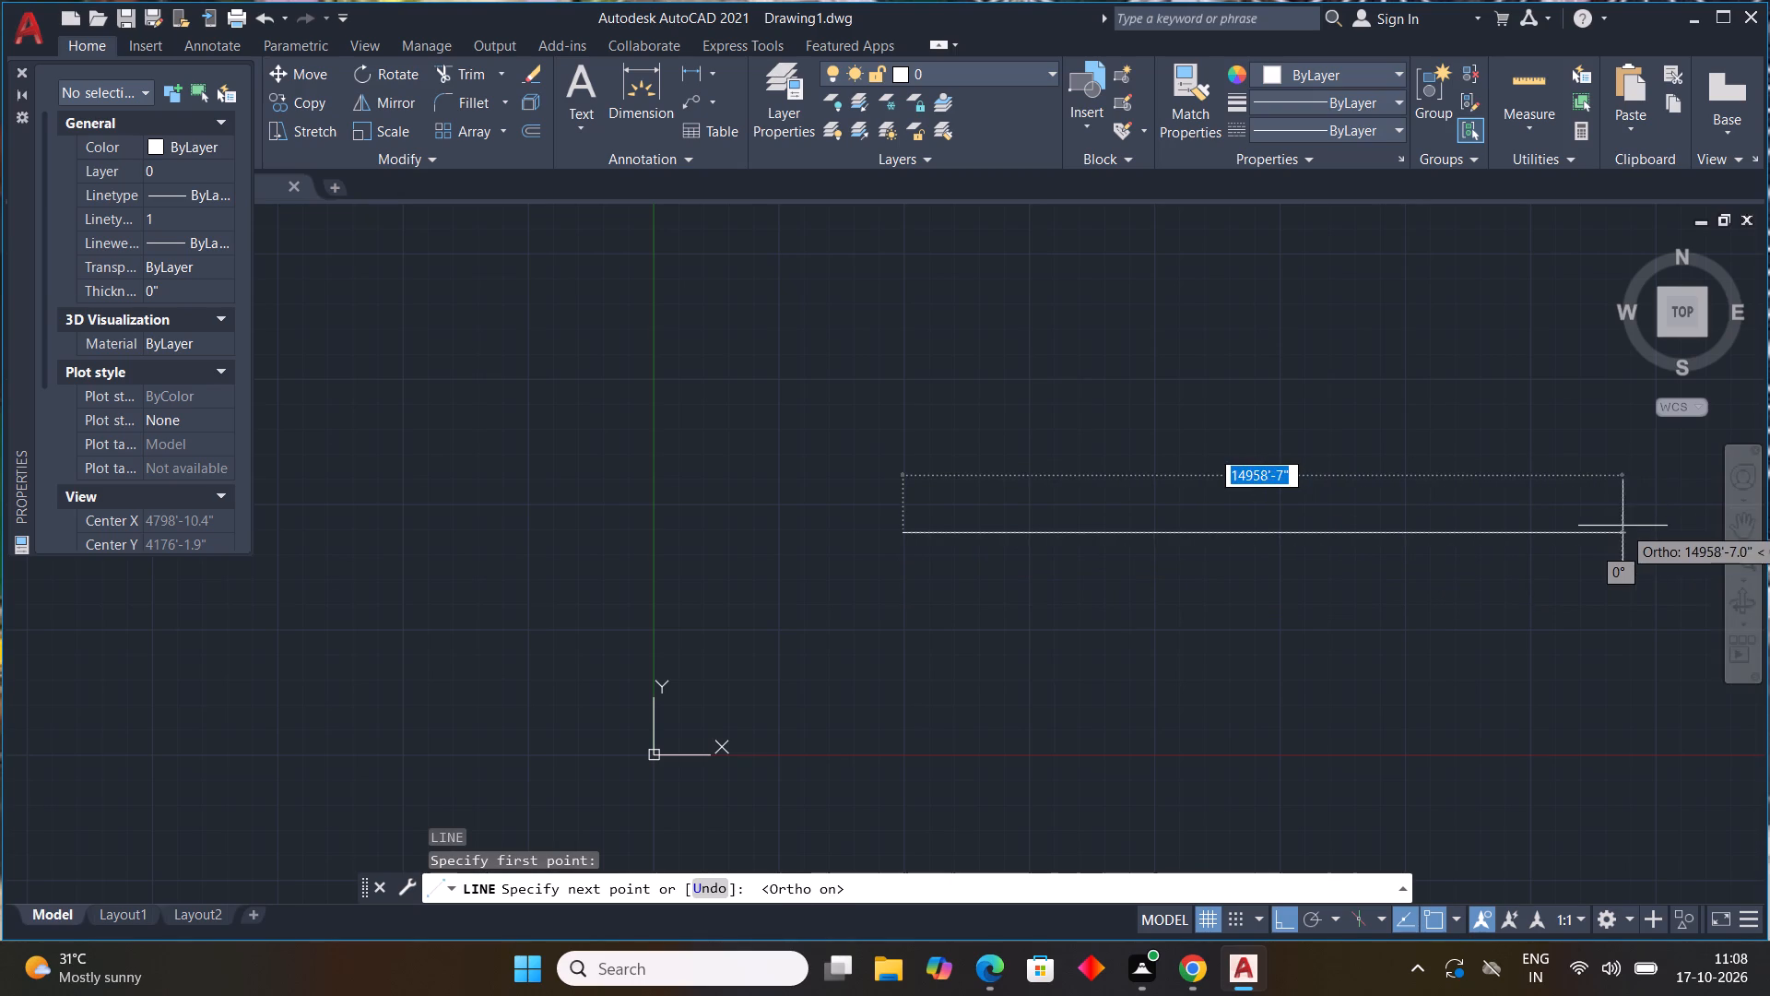
middle_drag(1621, 526, 875, 685)
scroll(973, 690, down, 1)
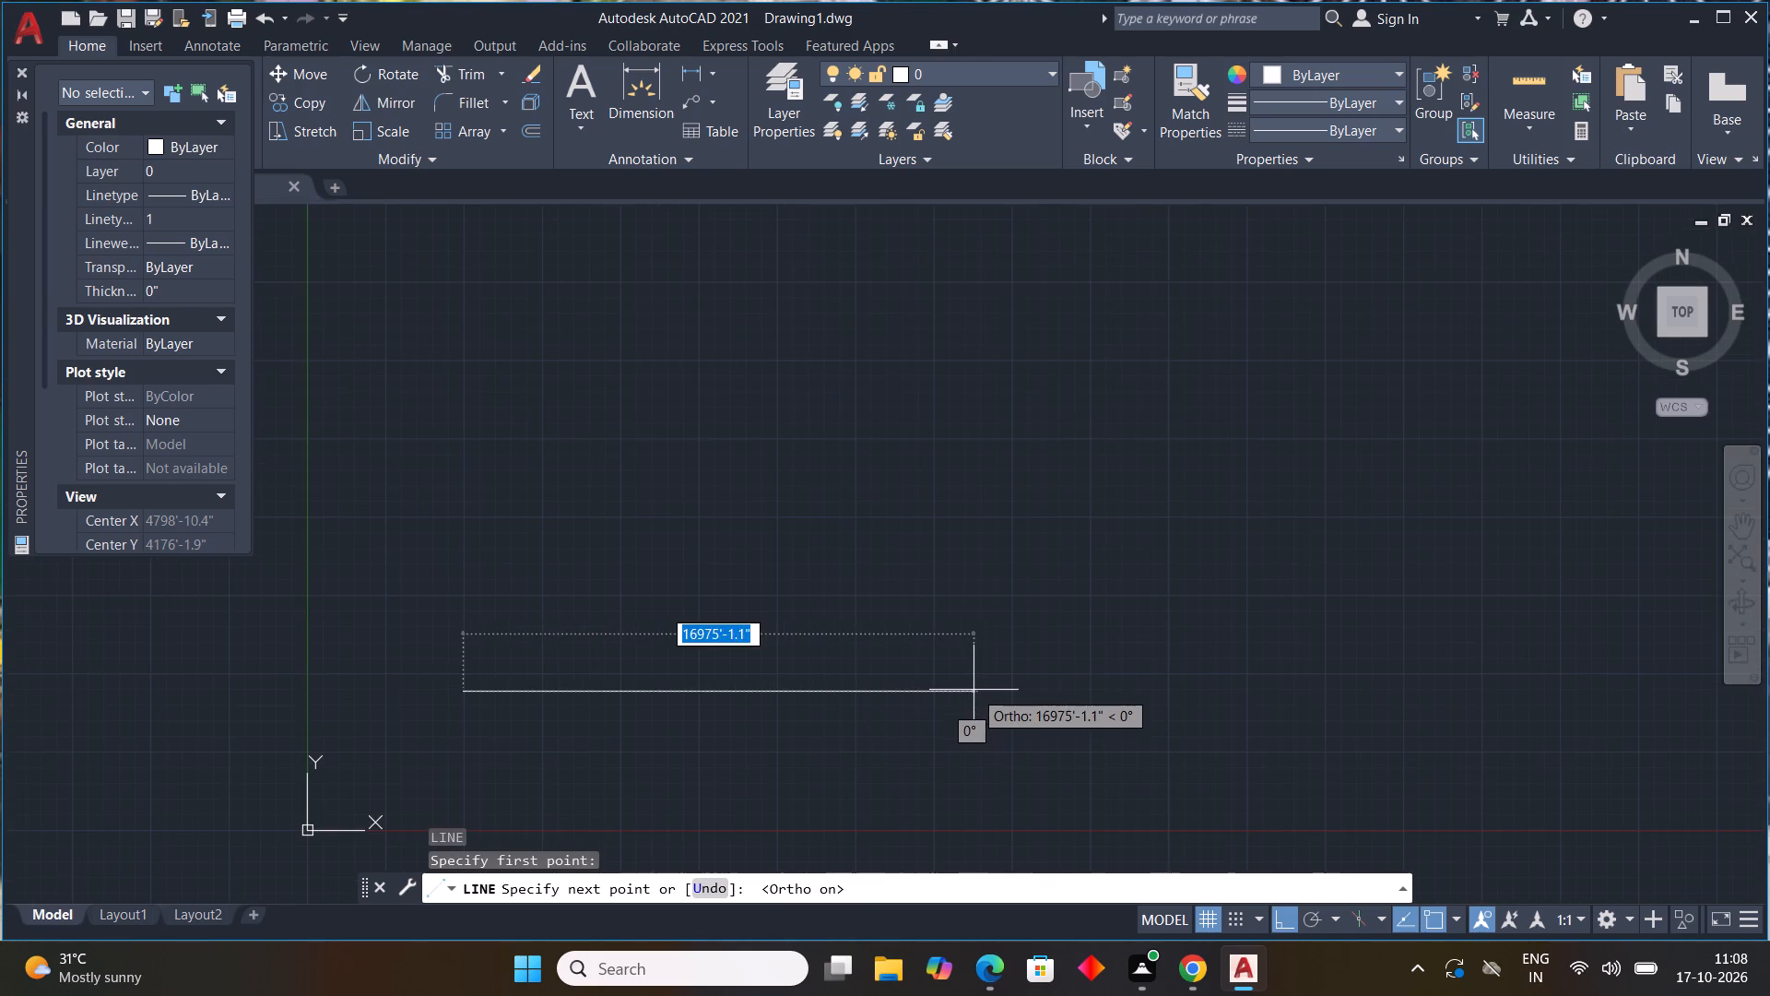
middle_drag(973, 690, 1173, 636)
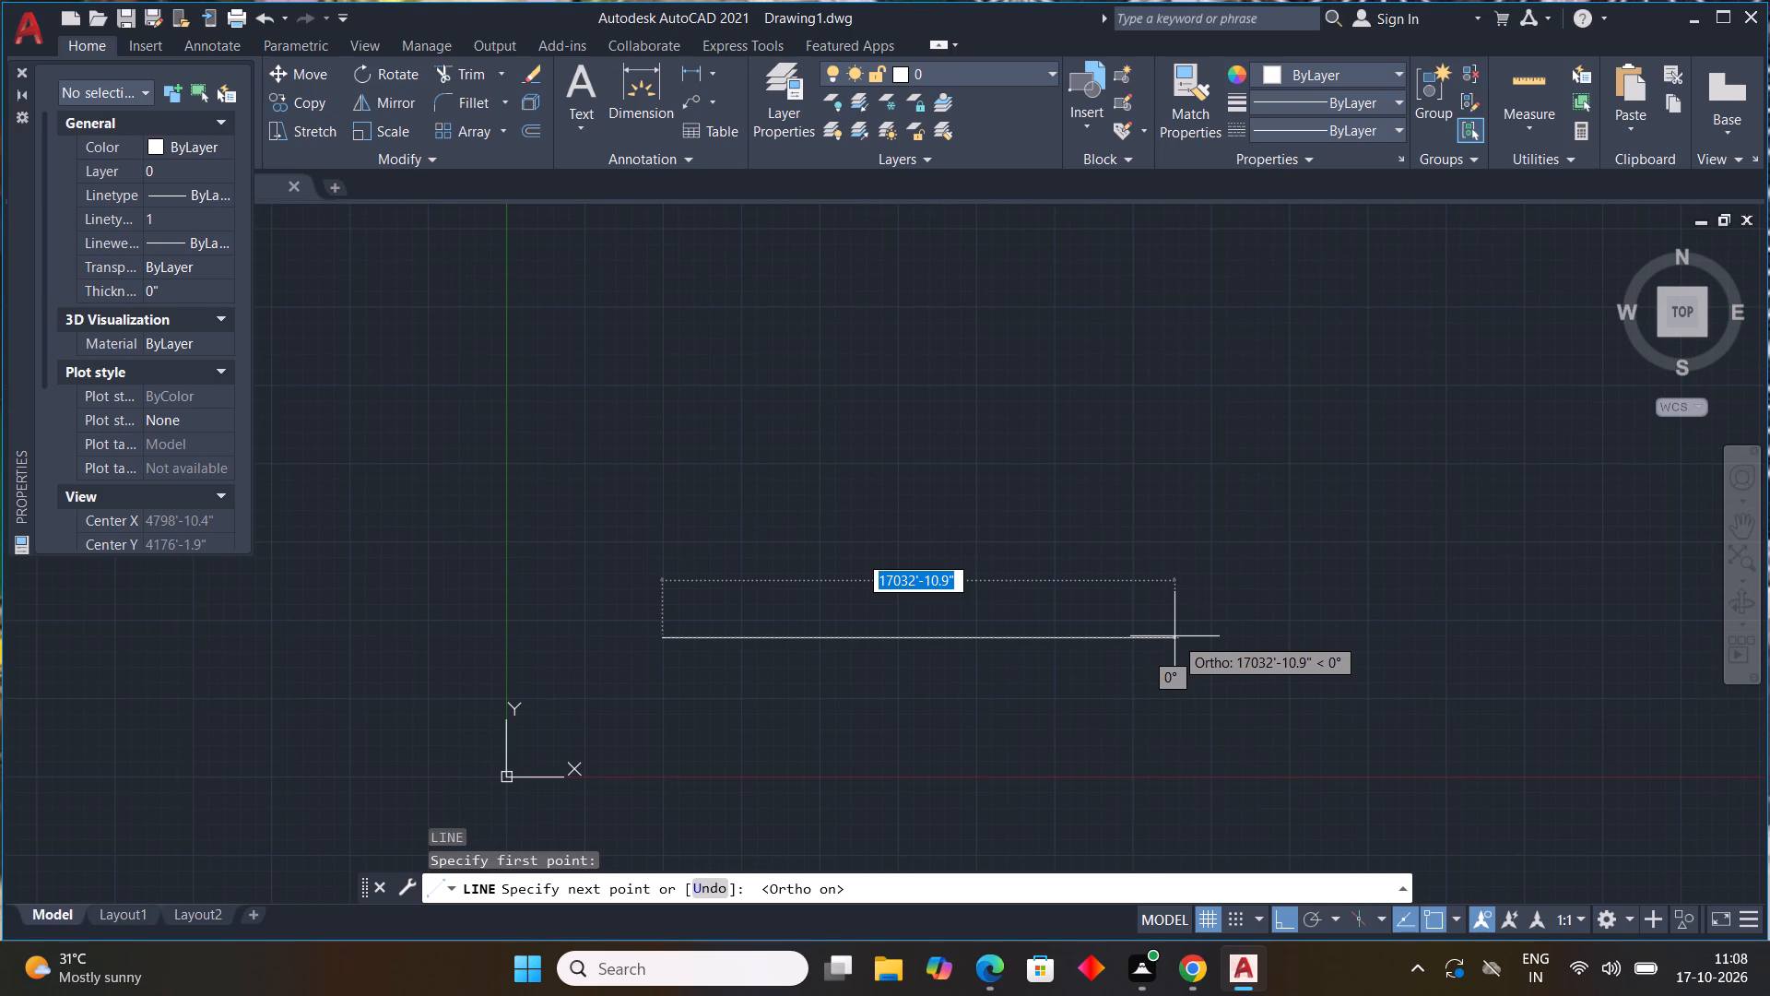
text(55')
key(Return)
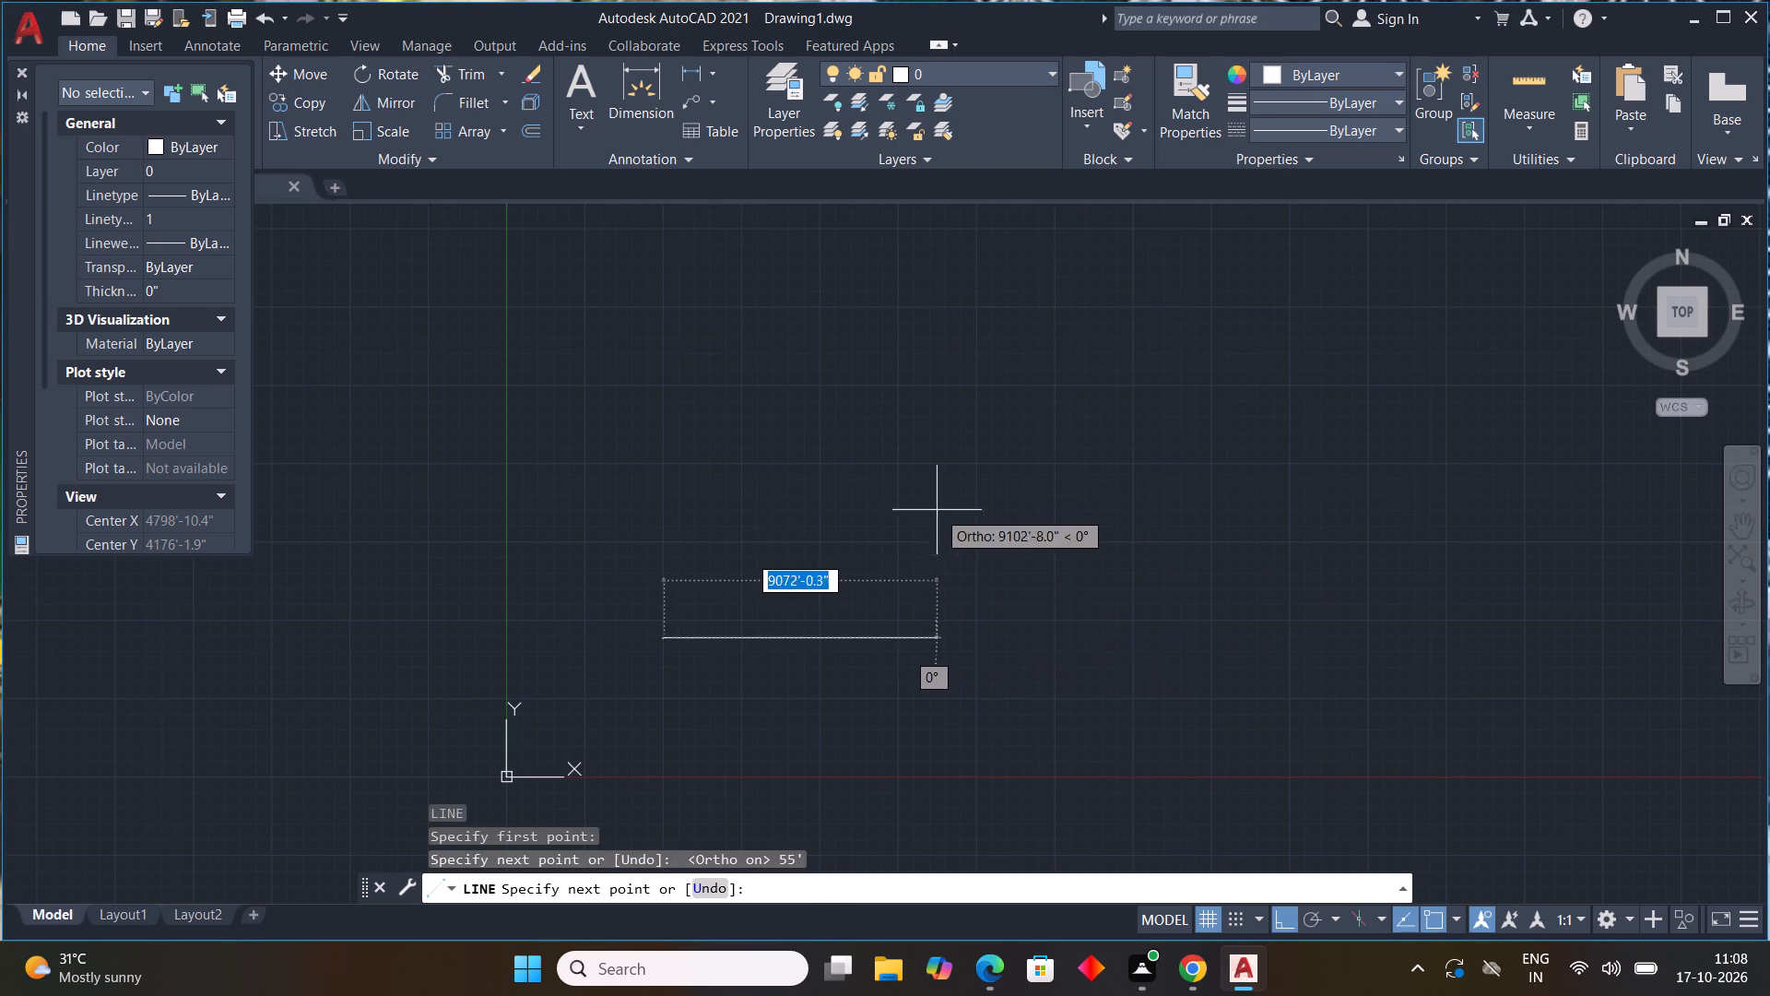
Continue the line from the 55' segment's free end with a vertical 35' segment going up.
scroll(850, 373, up, 1)
middle_drag(850, 373, 1769, 276)
scroll(1322, 355, down, 2)
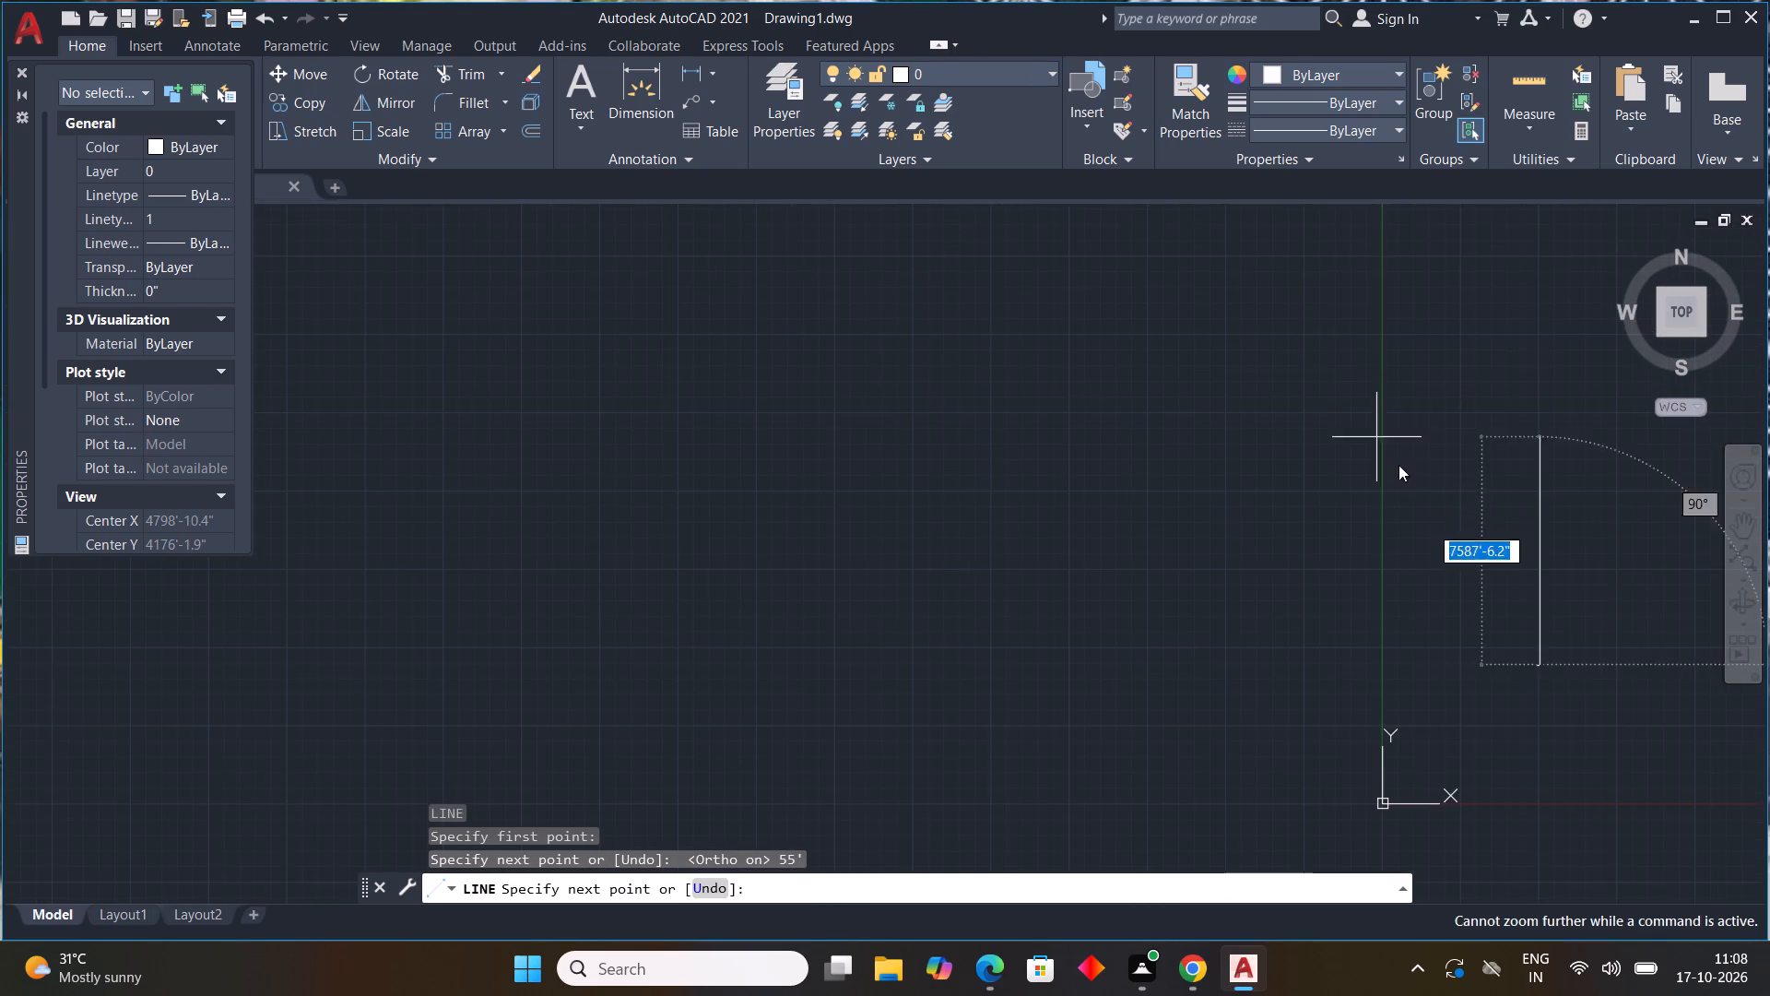
middle_drag(1562, 715, 766, 671)
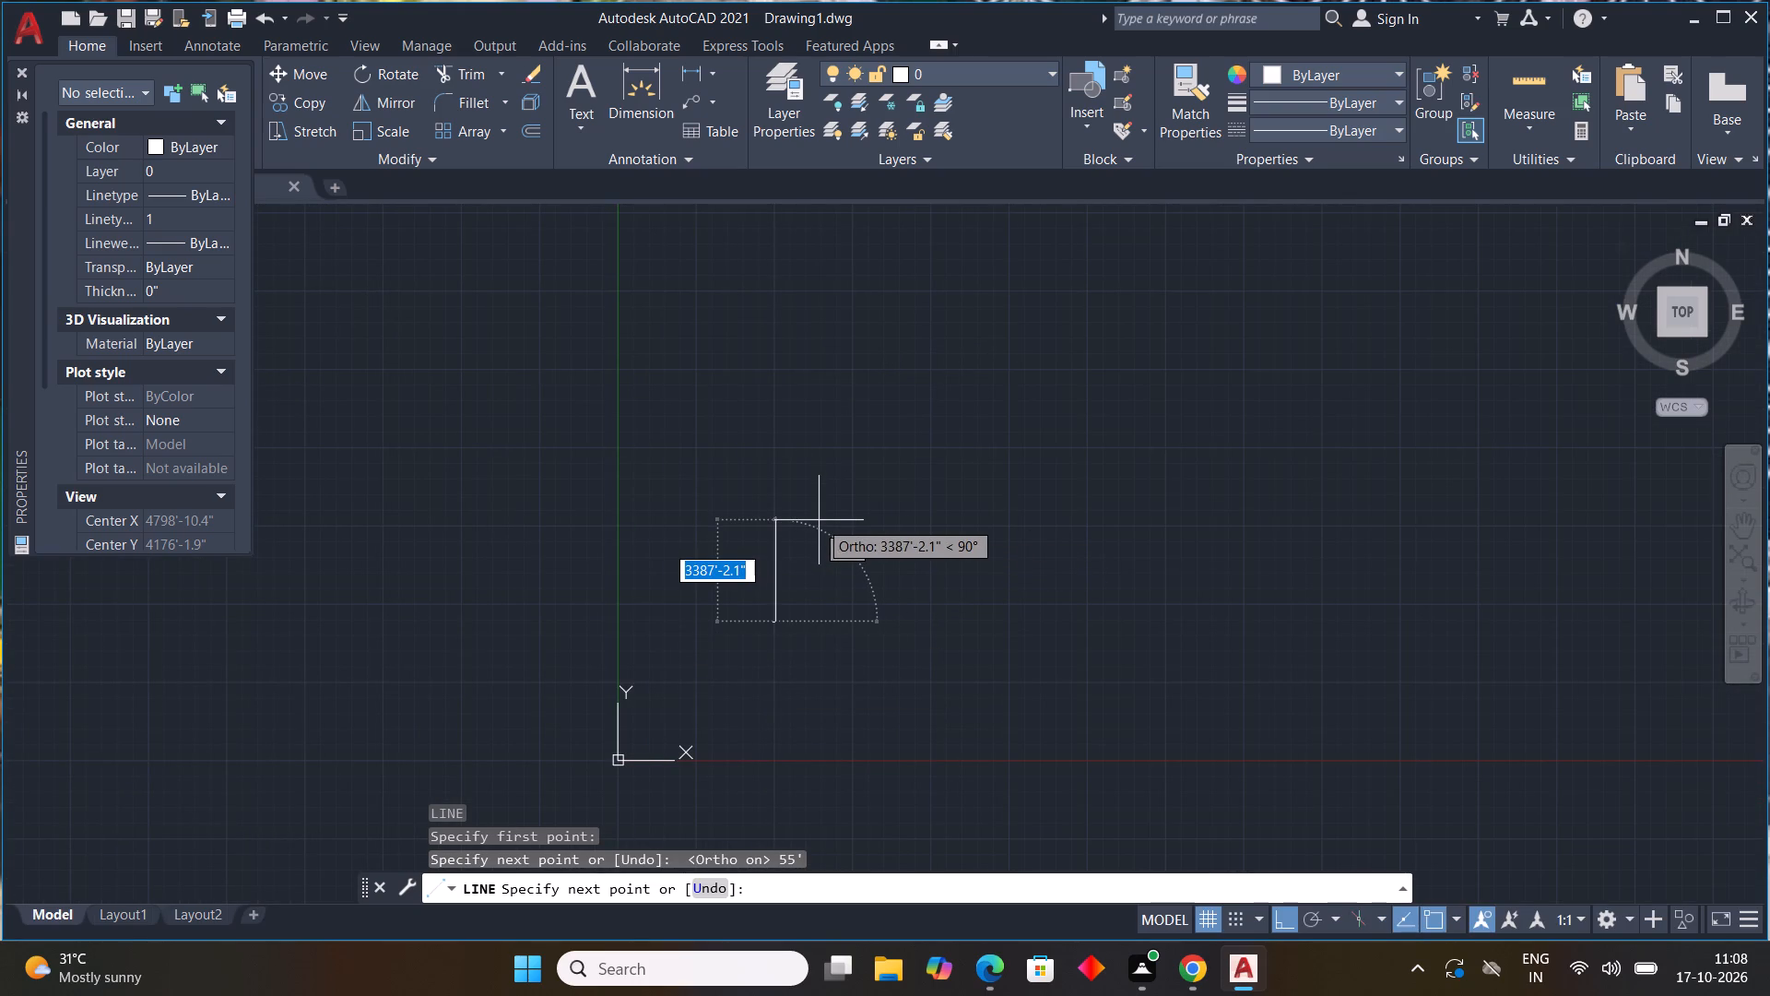
text(35')
key(Return)
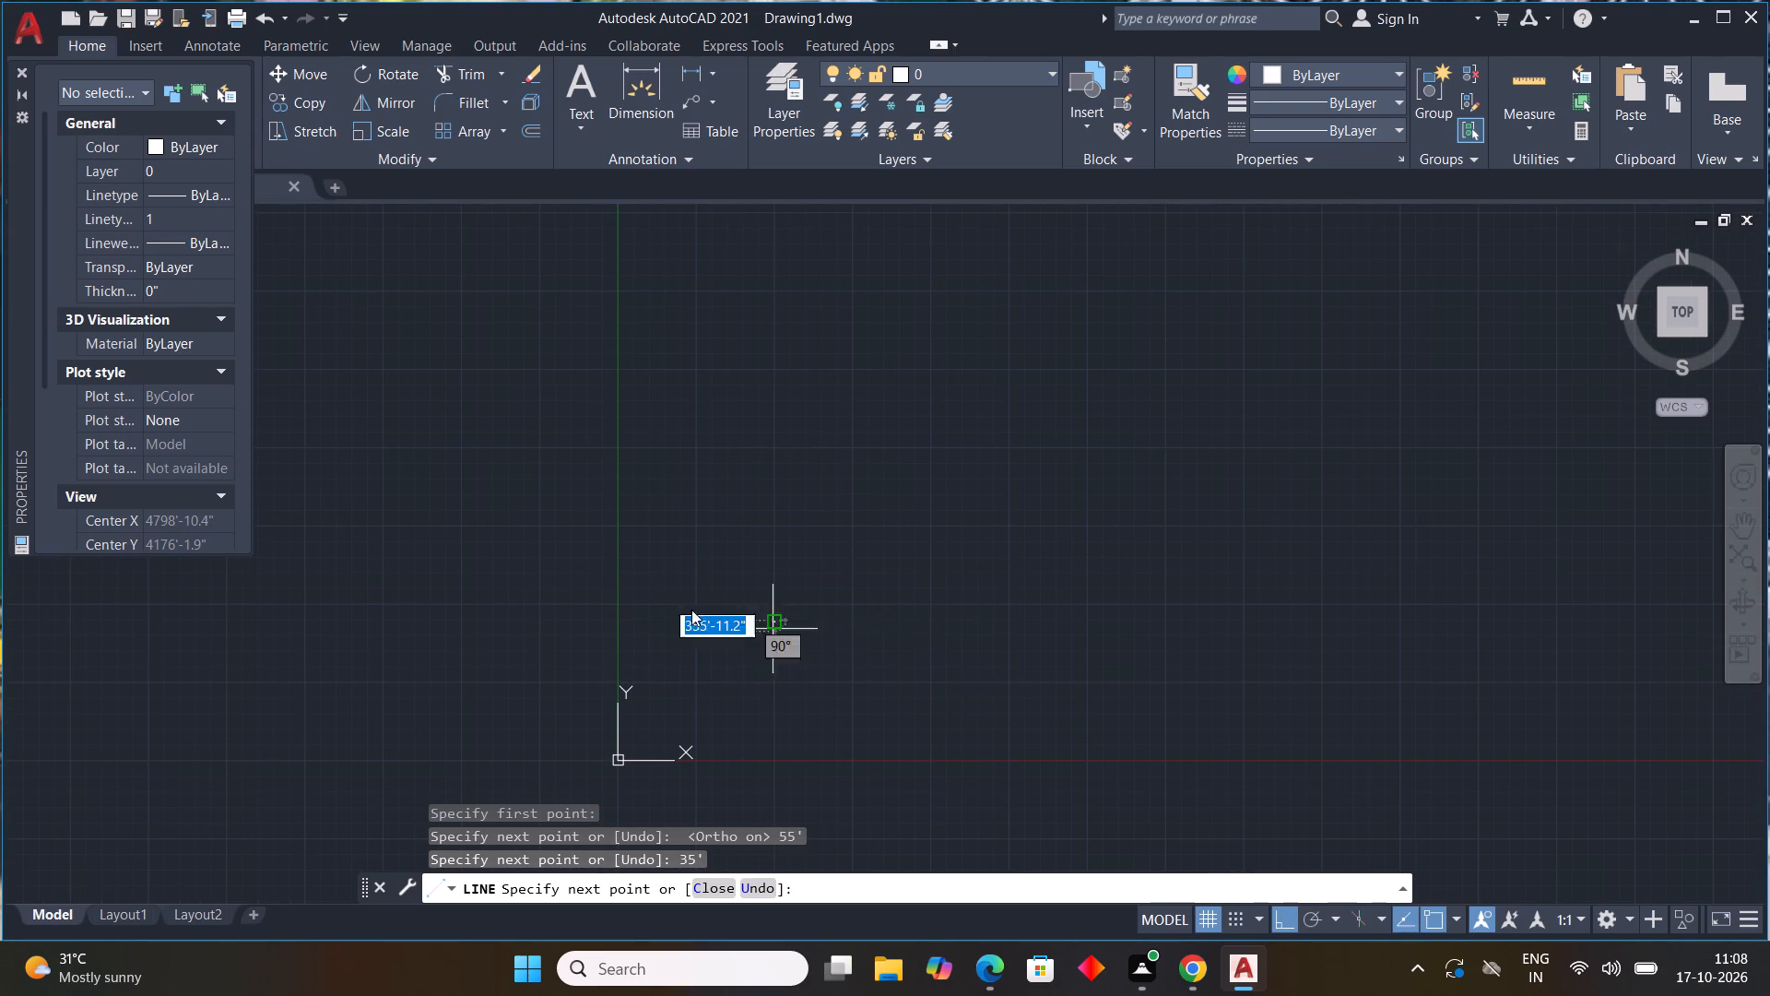
Draw the rectangle's top edge as a horizontal 55' segment running back toward the starting side.
scroll(676, 606, up, 3)
middle_drag(735, 620, 523, 681)
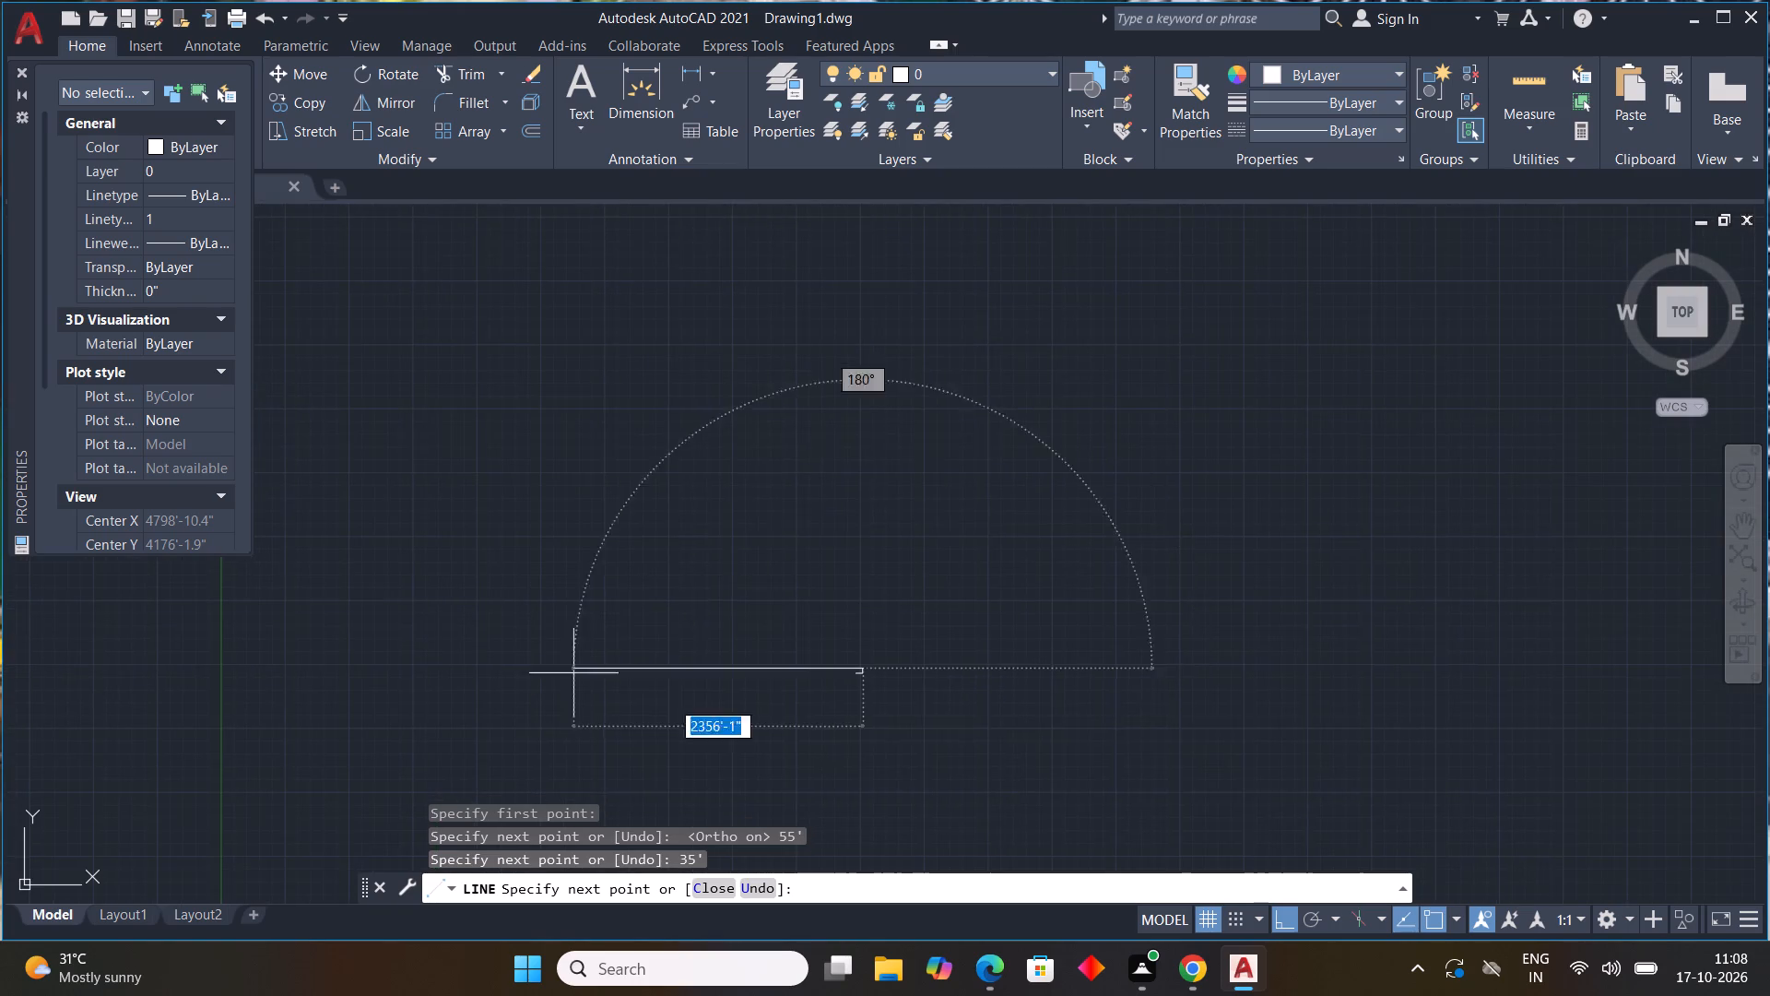
scroll(859, 692, up, 6)
middle_drag(846, 663, 954, 940)
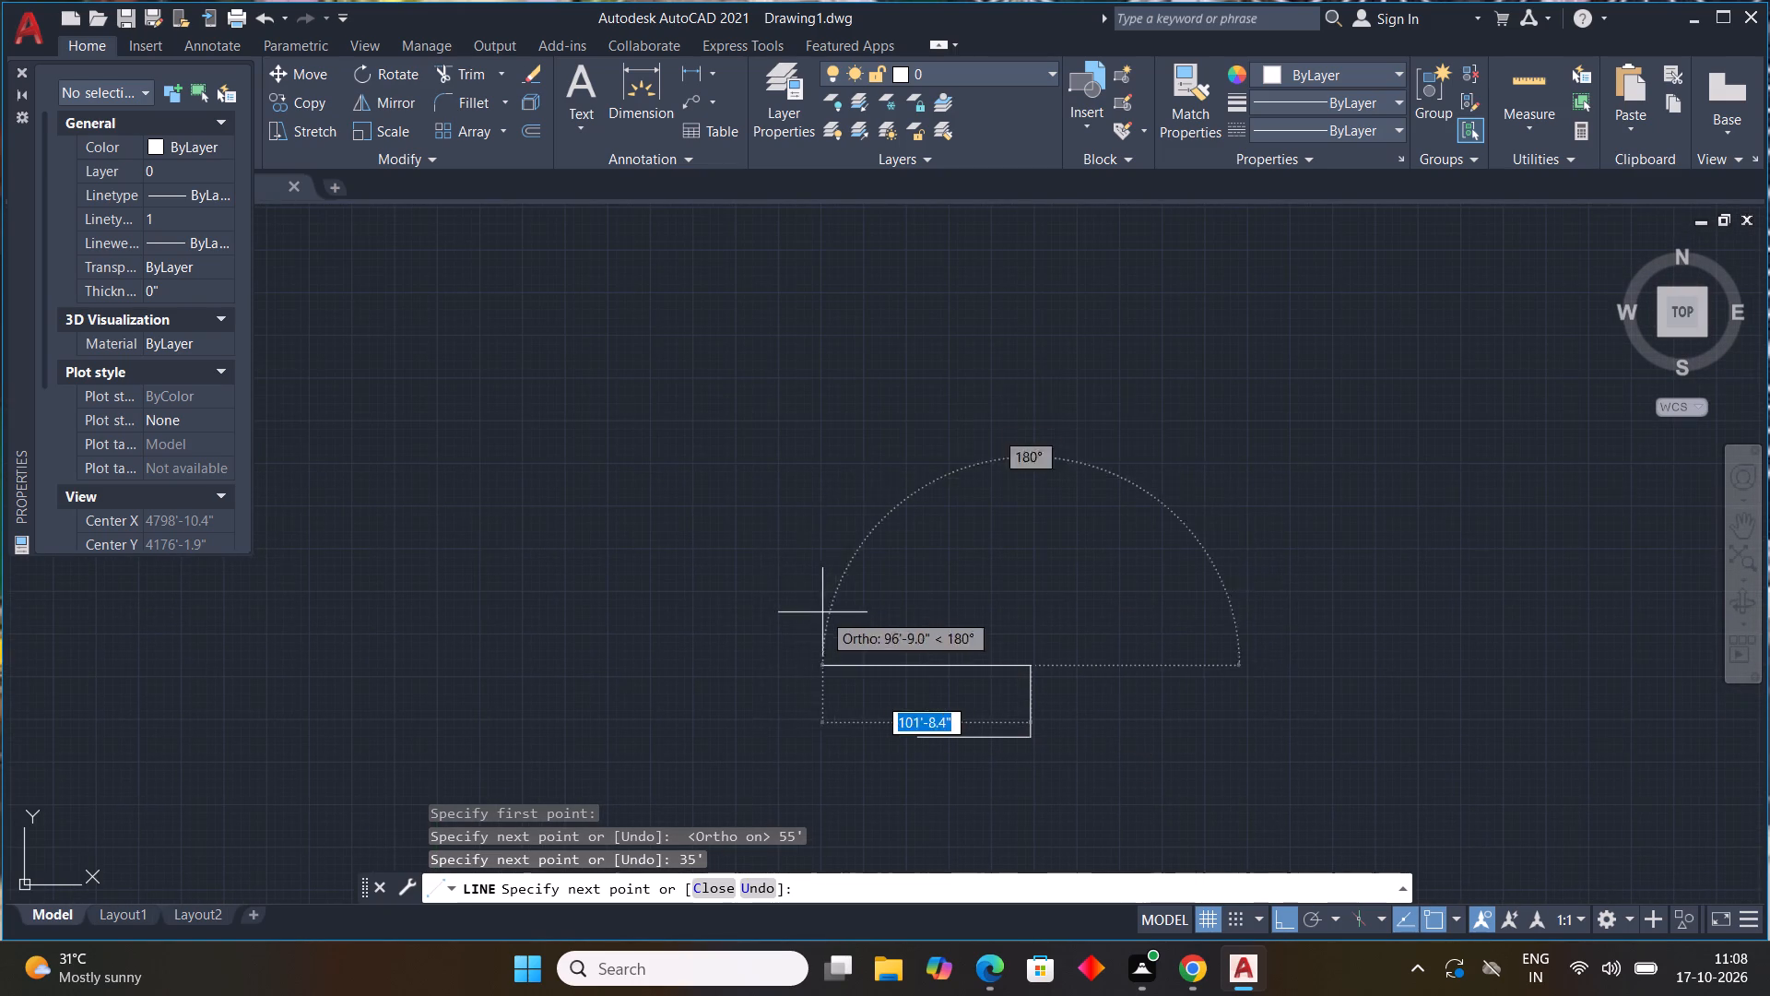
text(55)
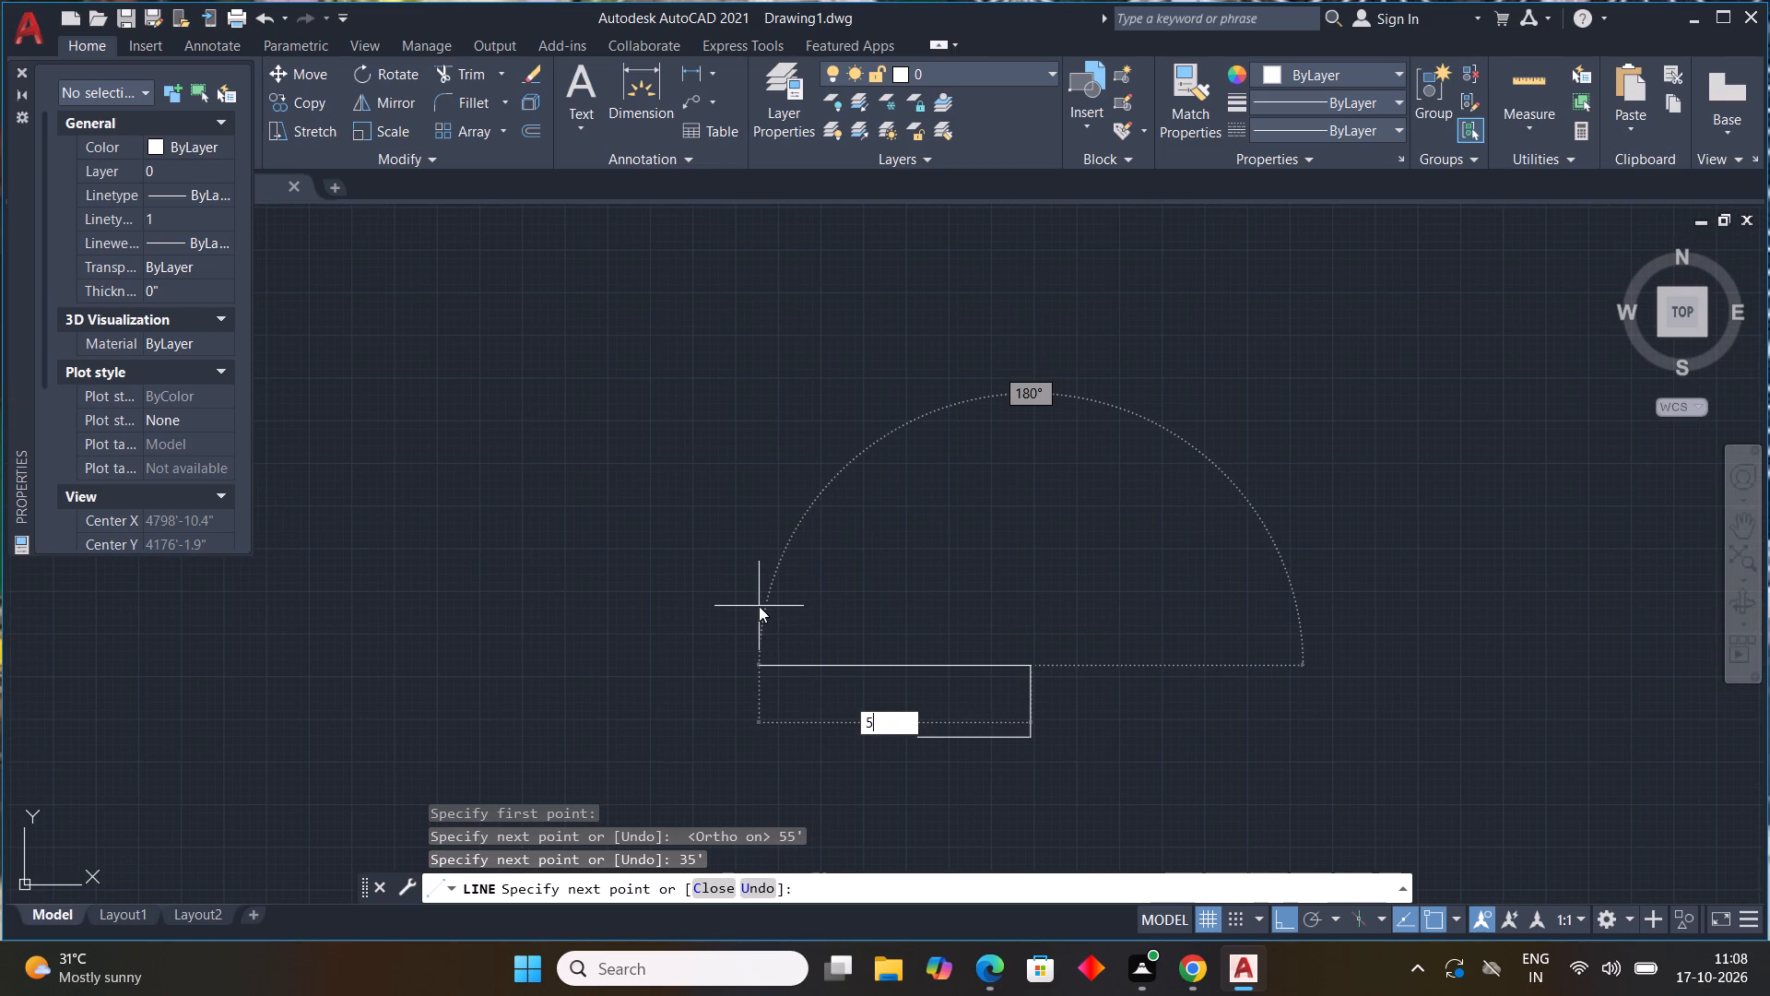
key(apostrophe)
key(Return)
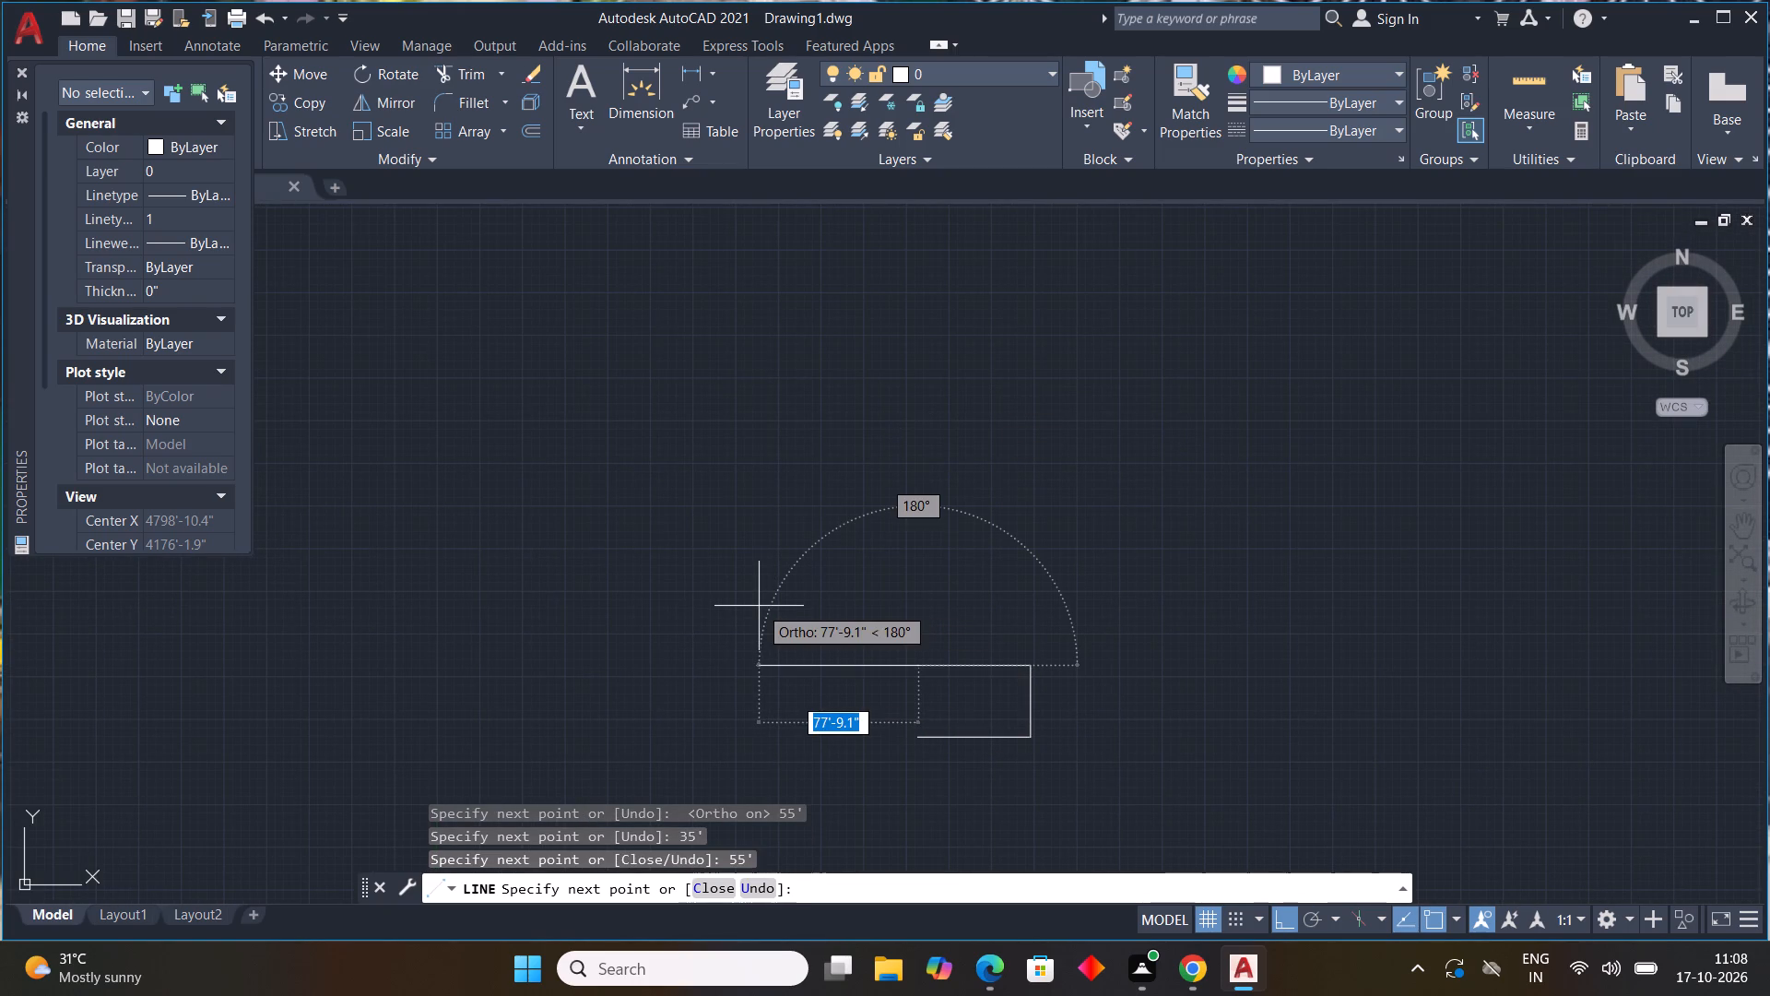
Close the rectangle with a vertical segment down to the first line's start point and end the Line command.
scroll(970, 767, up, 2)
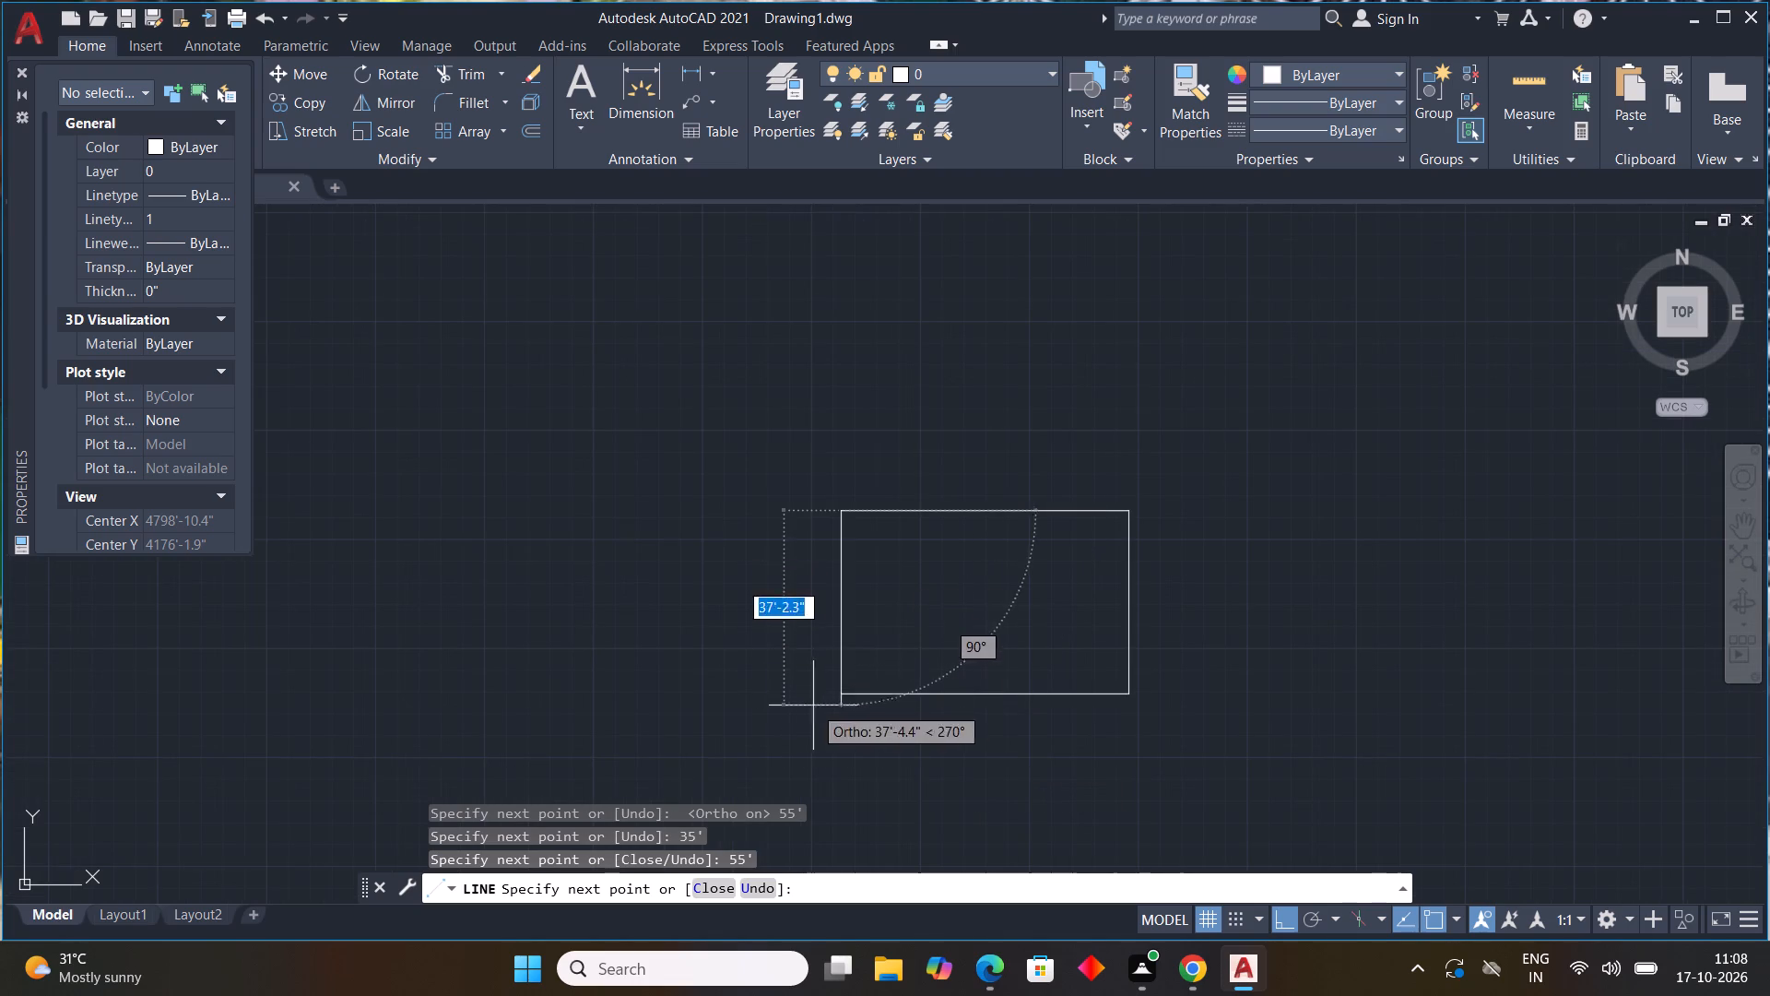
click(841, 694)
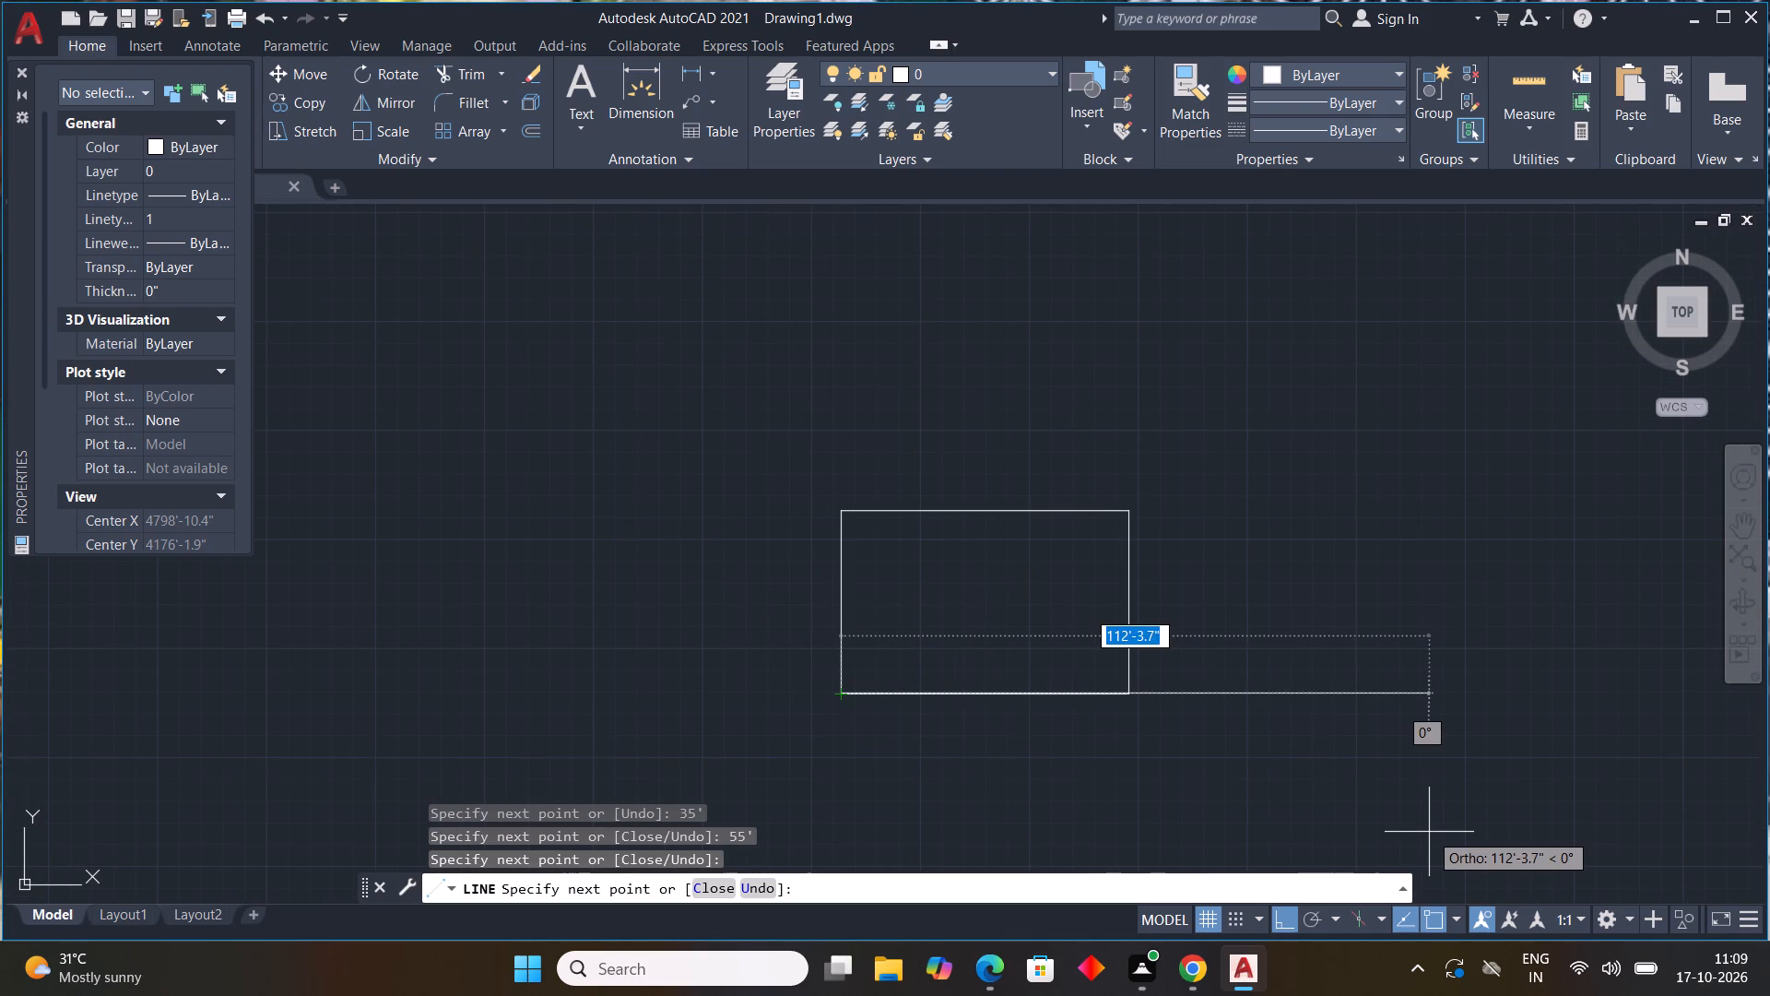
key(Escape)
key(Escape)
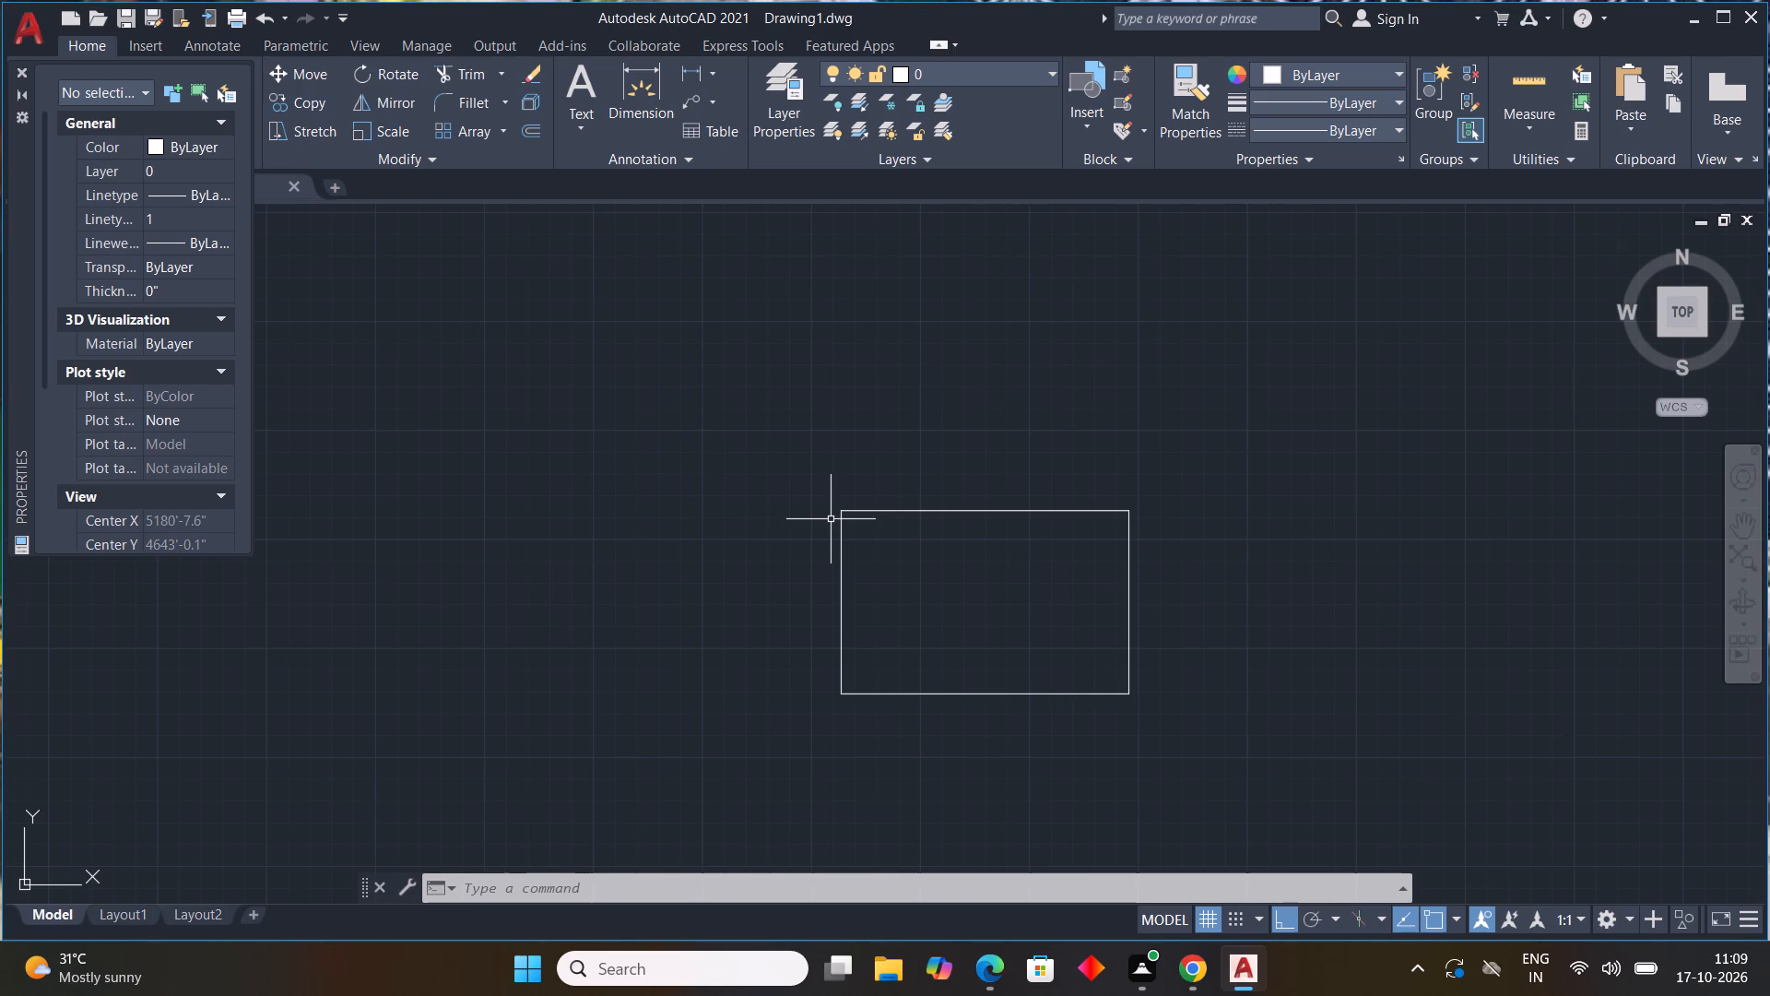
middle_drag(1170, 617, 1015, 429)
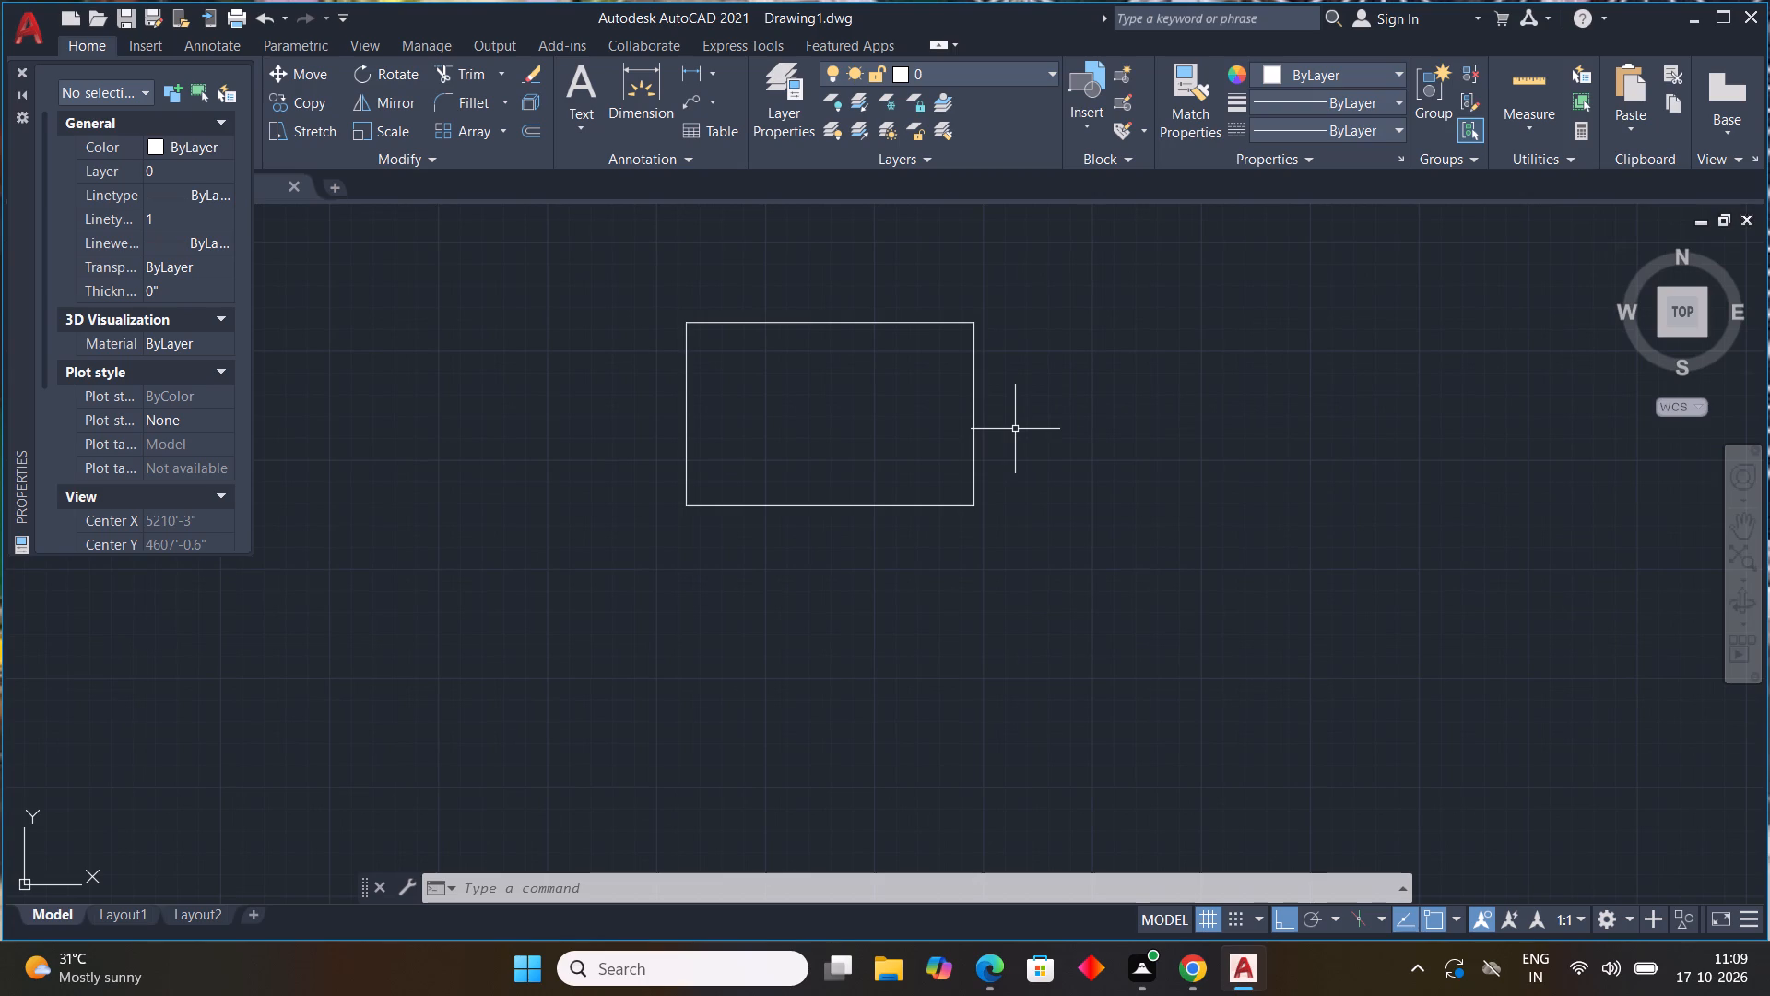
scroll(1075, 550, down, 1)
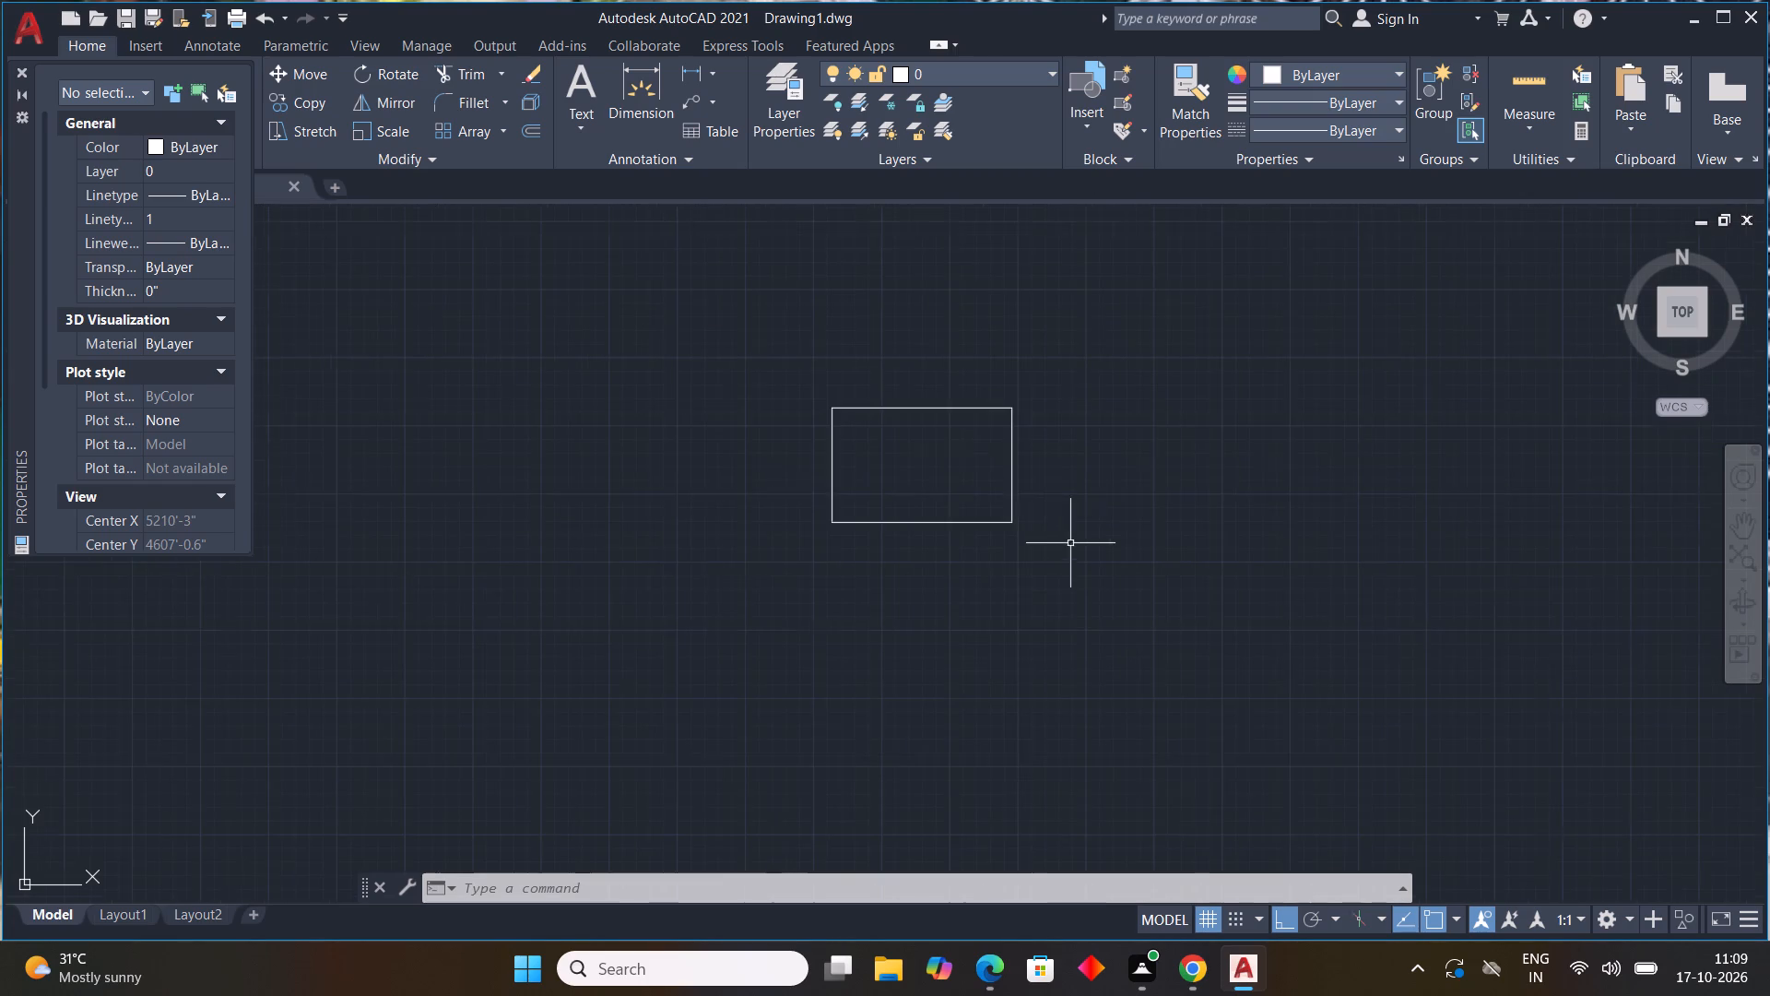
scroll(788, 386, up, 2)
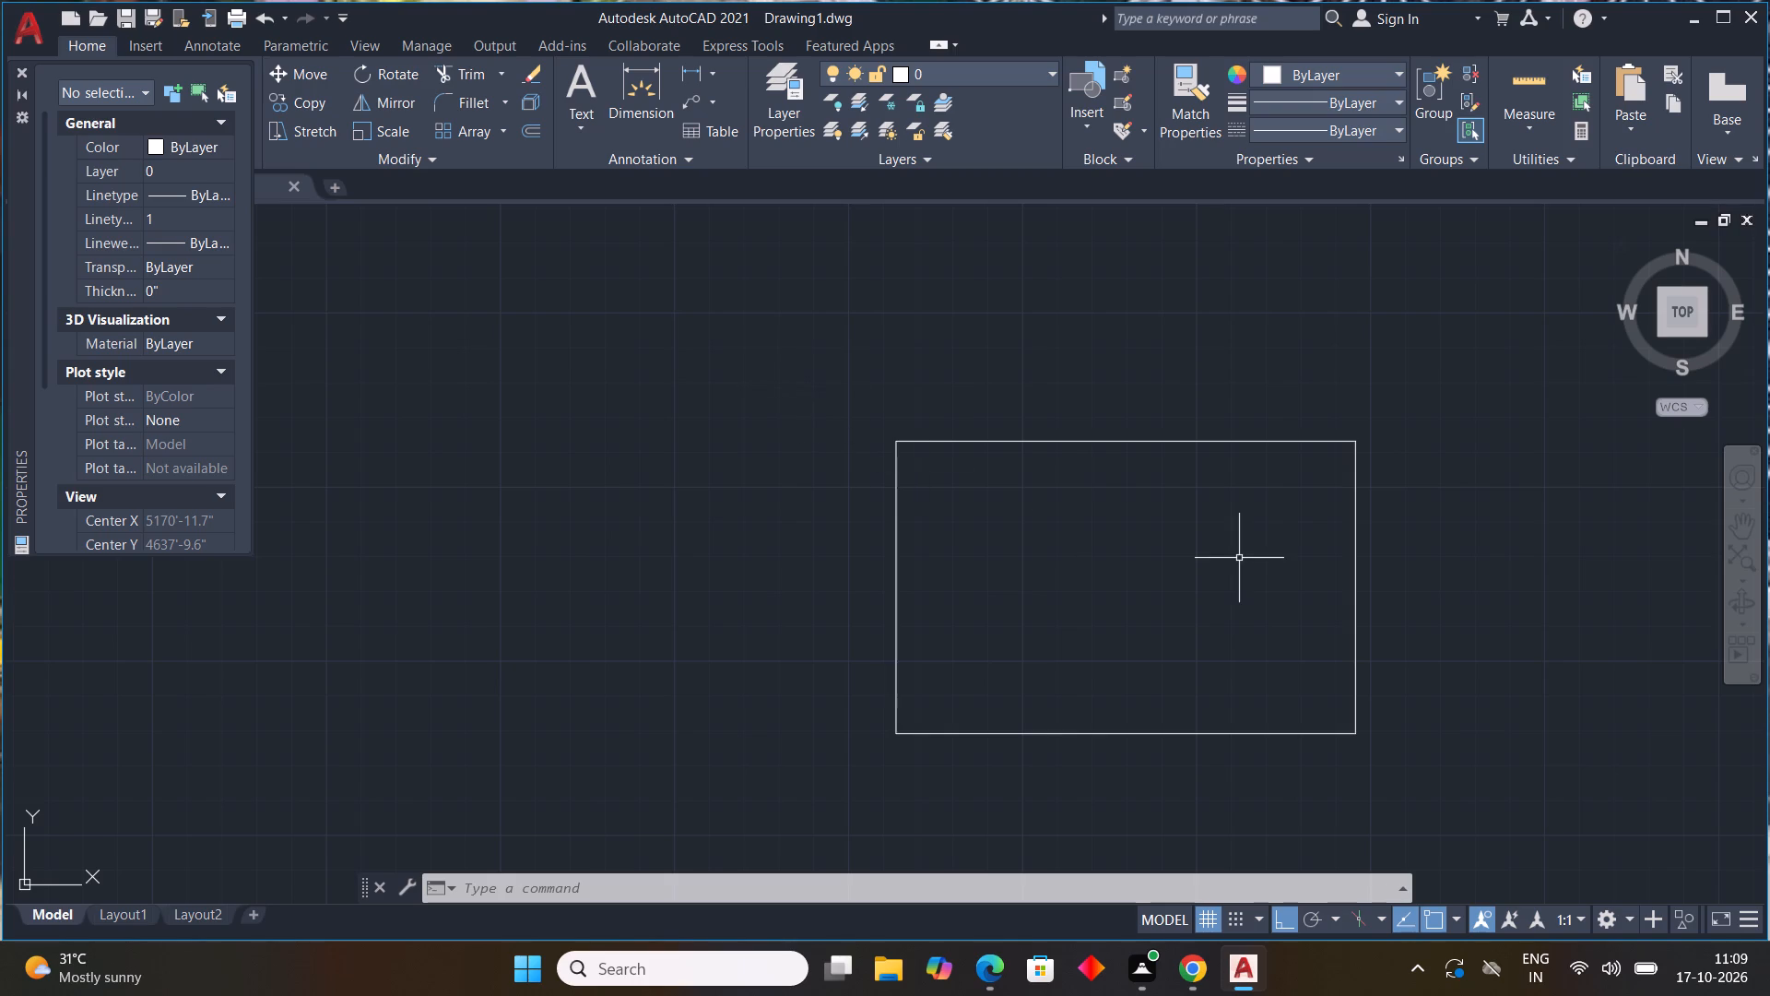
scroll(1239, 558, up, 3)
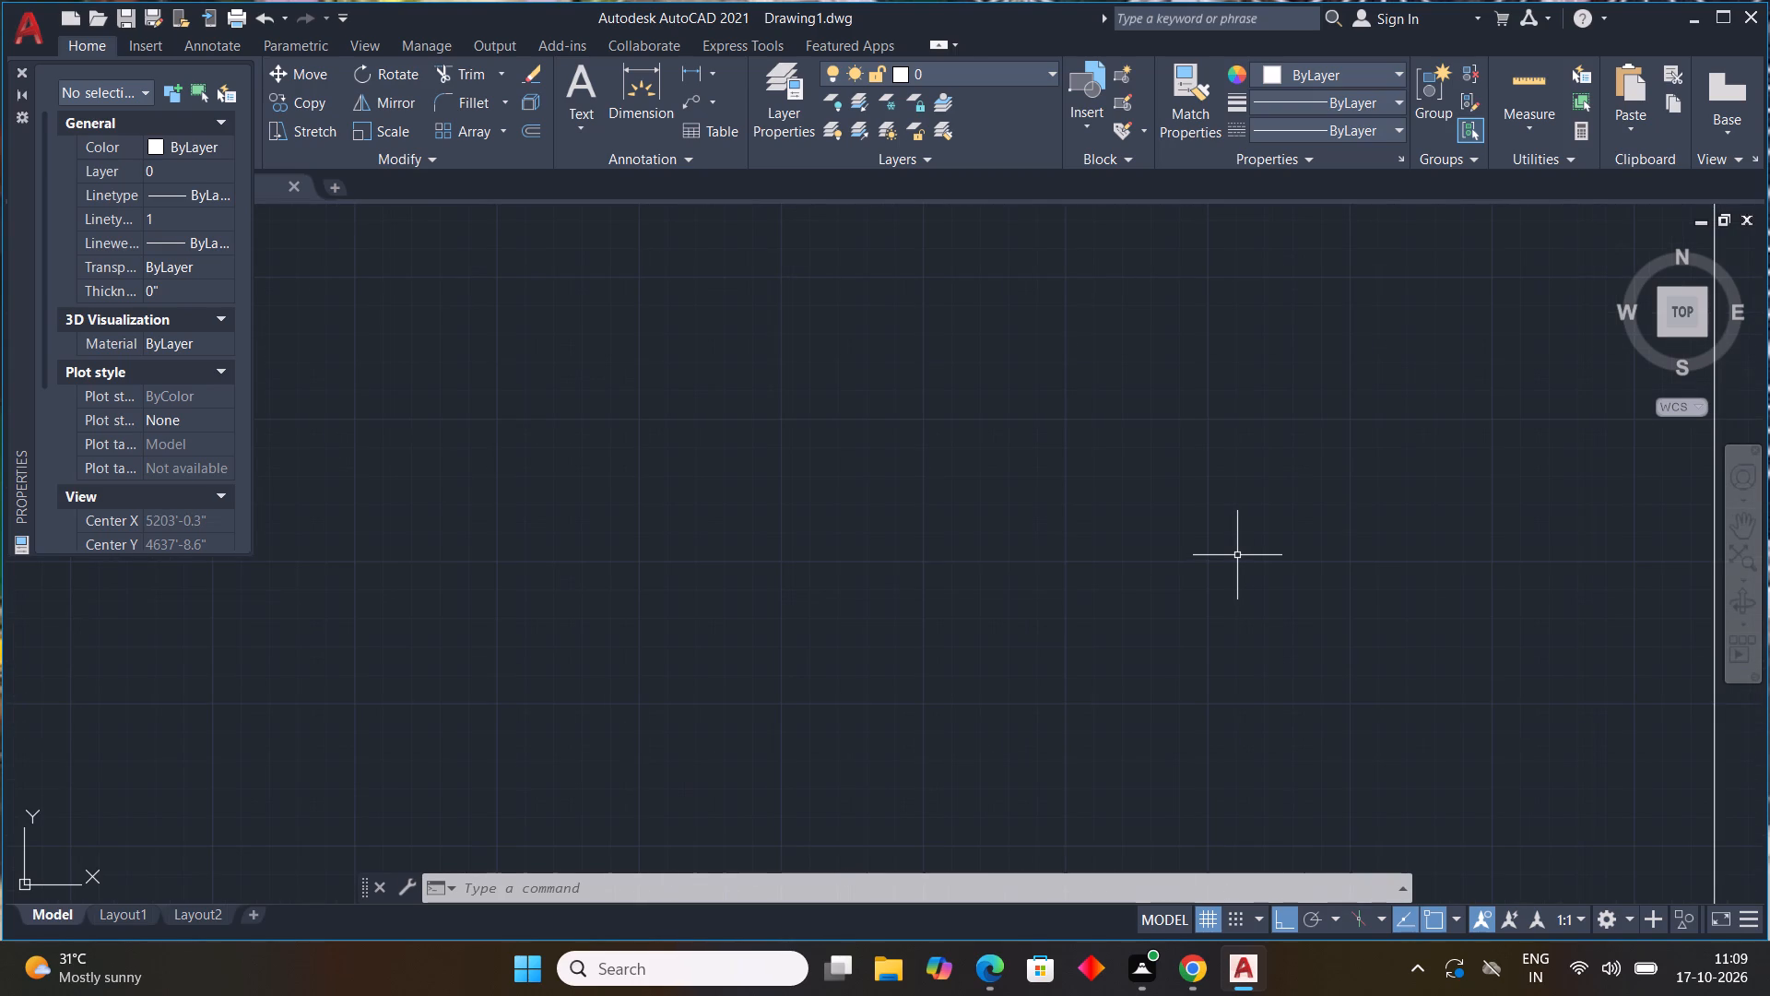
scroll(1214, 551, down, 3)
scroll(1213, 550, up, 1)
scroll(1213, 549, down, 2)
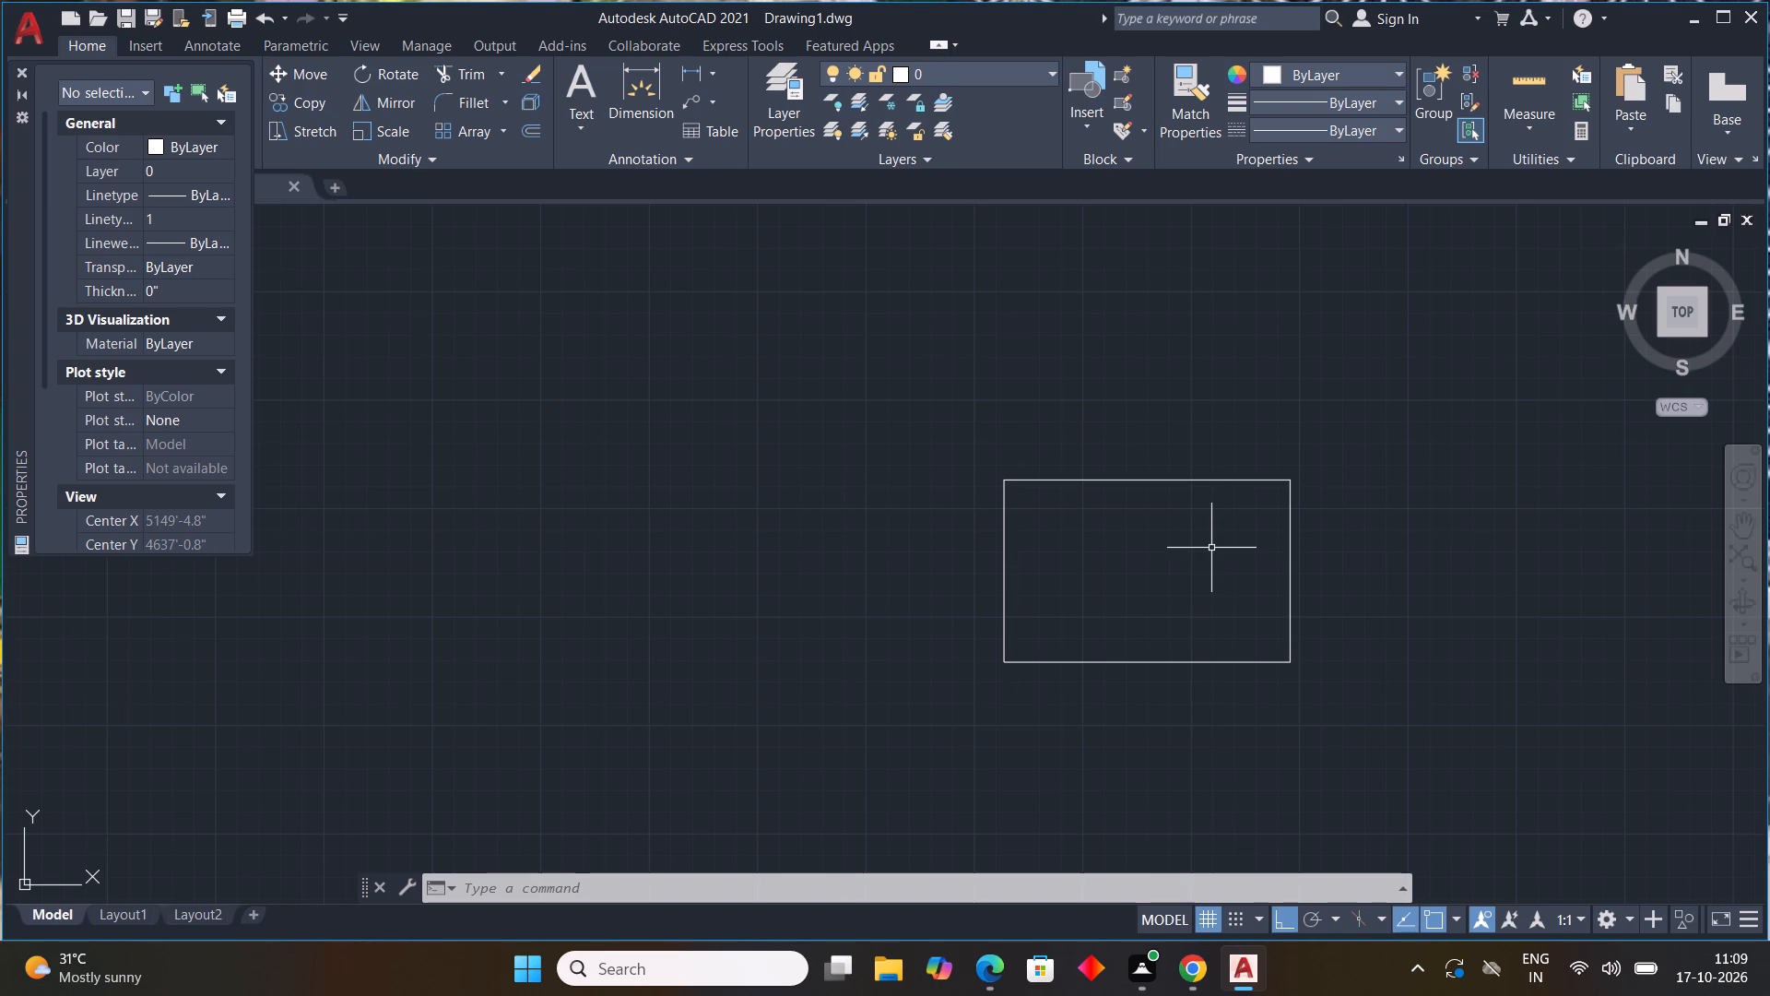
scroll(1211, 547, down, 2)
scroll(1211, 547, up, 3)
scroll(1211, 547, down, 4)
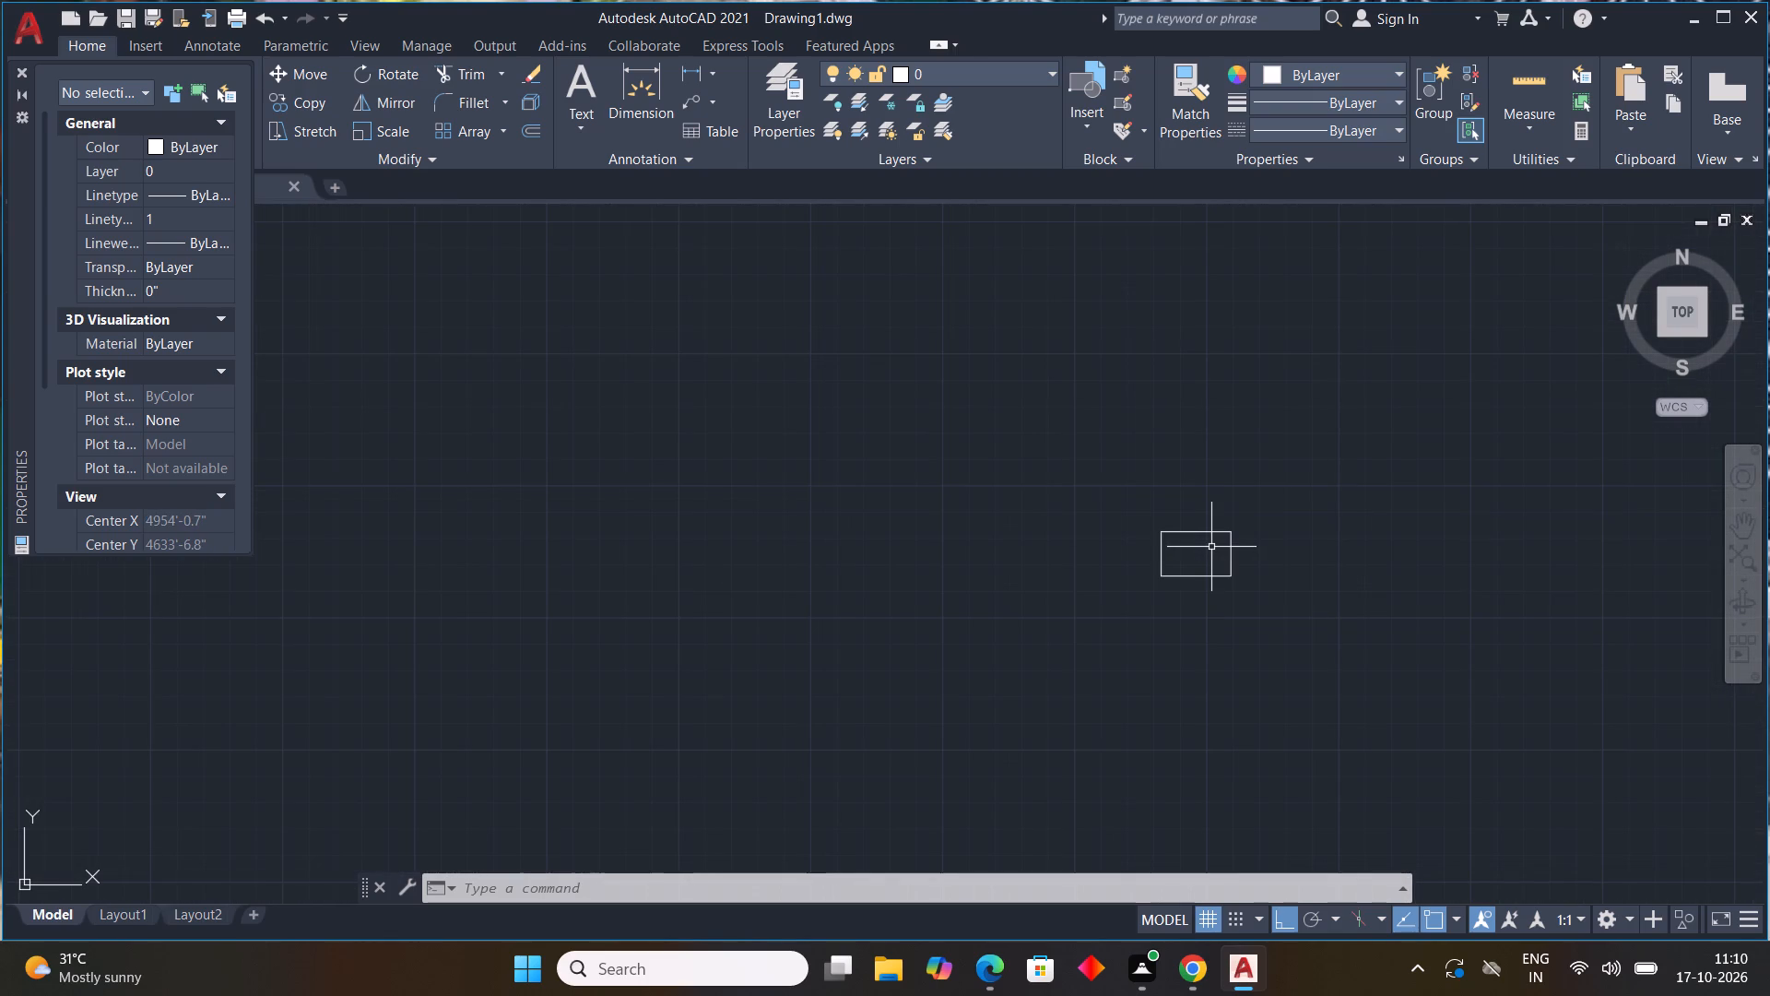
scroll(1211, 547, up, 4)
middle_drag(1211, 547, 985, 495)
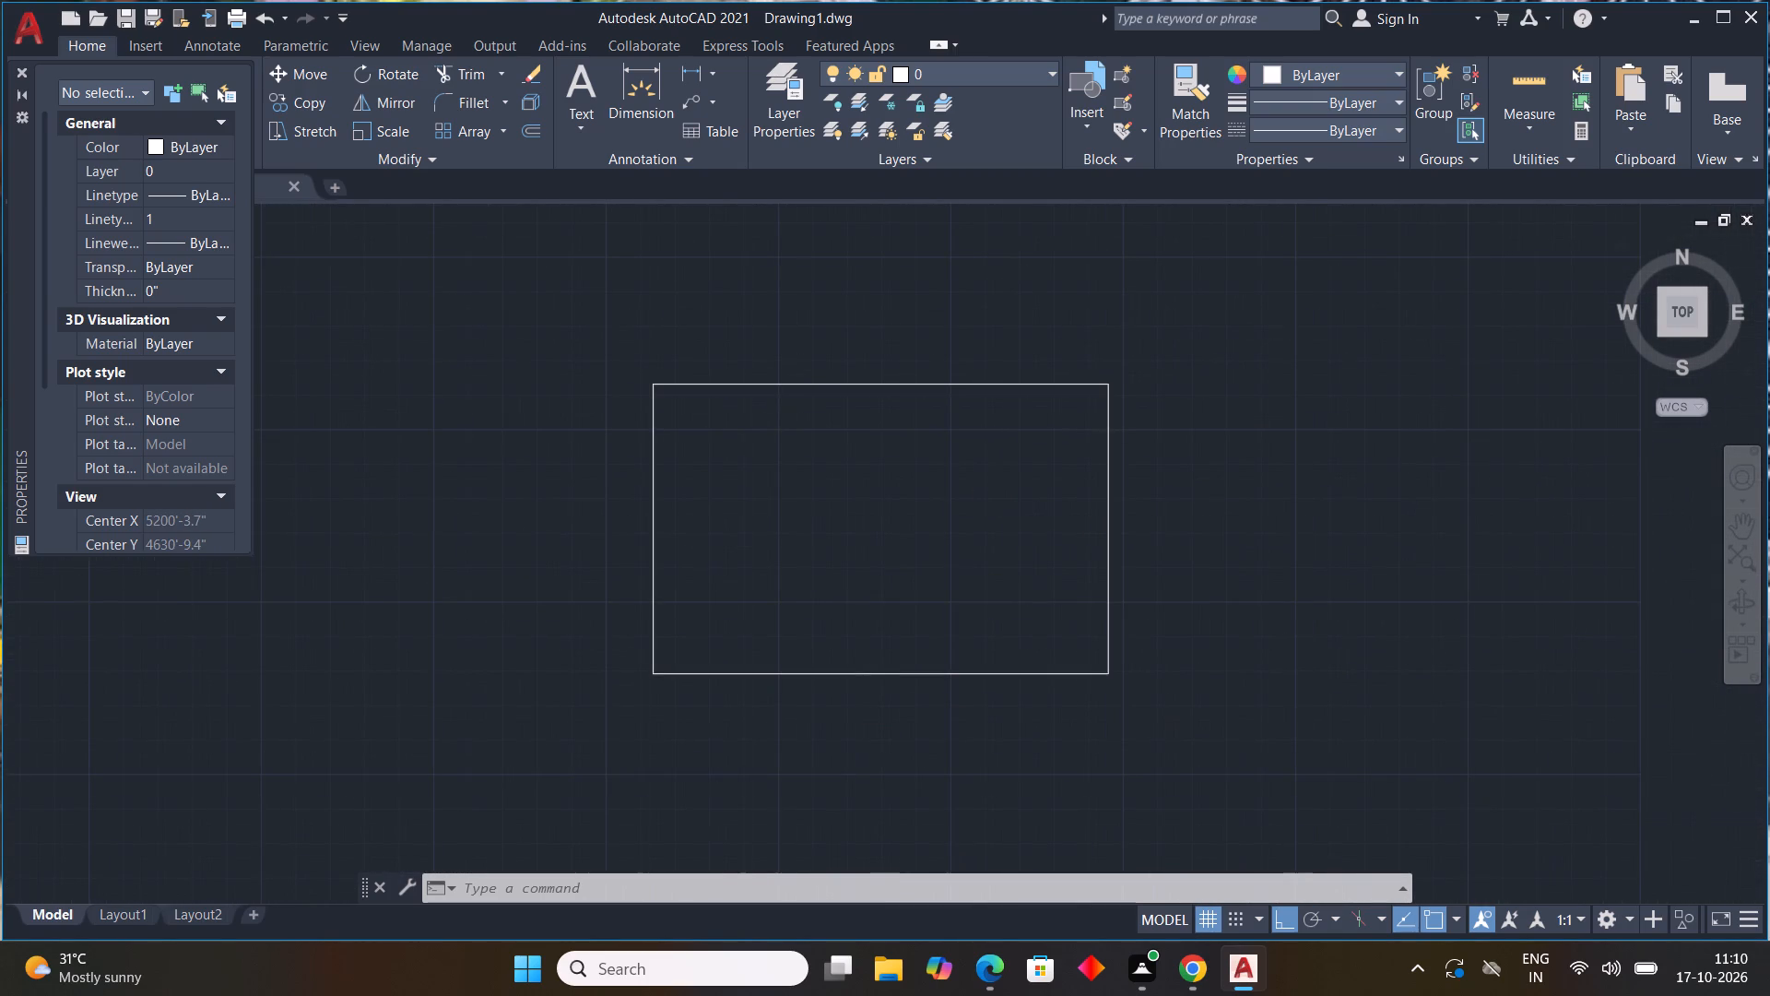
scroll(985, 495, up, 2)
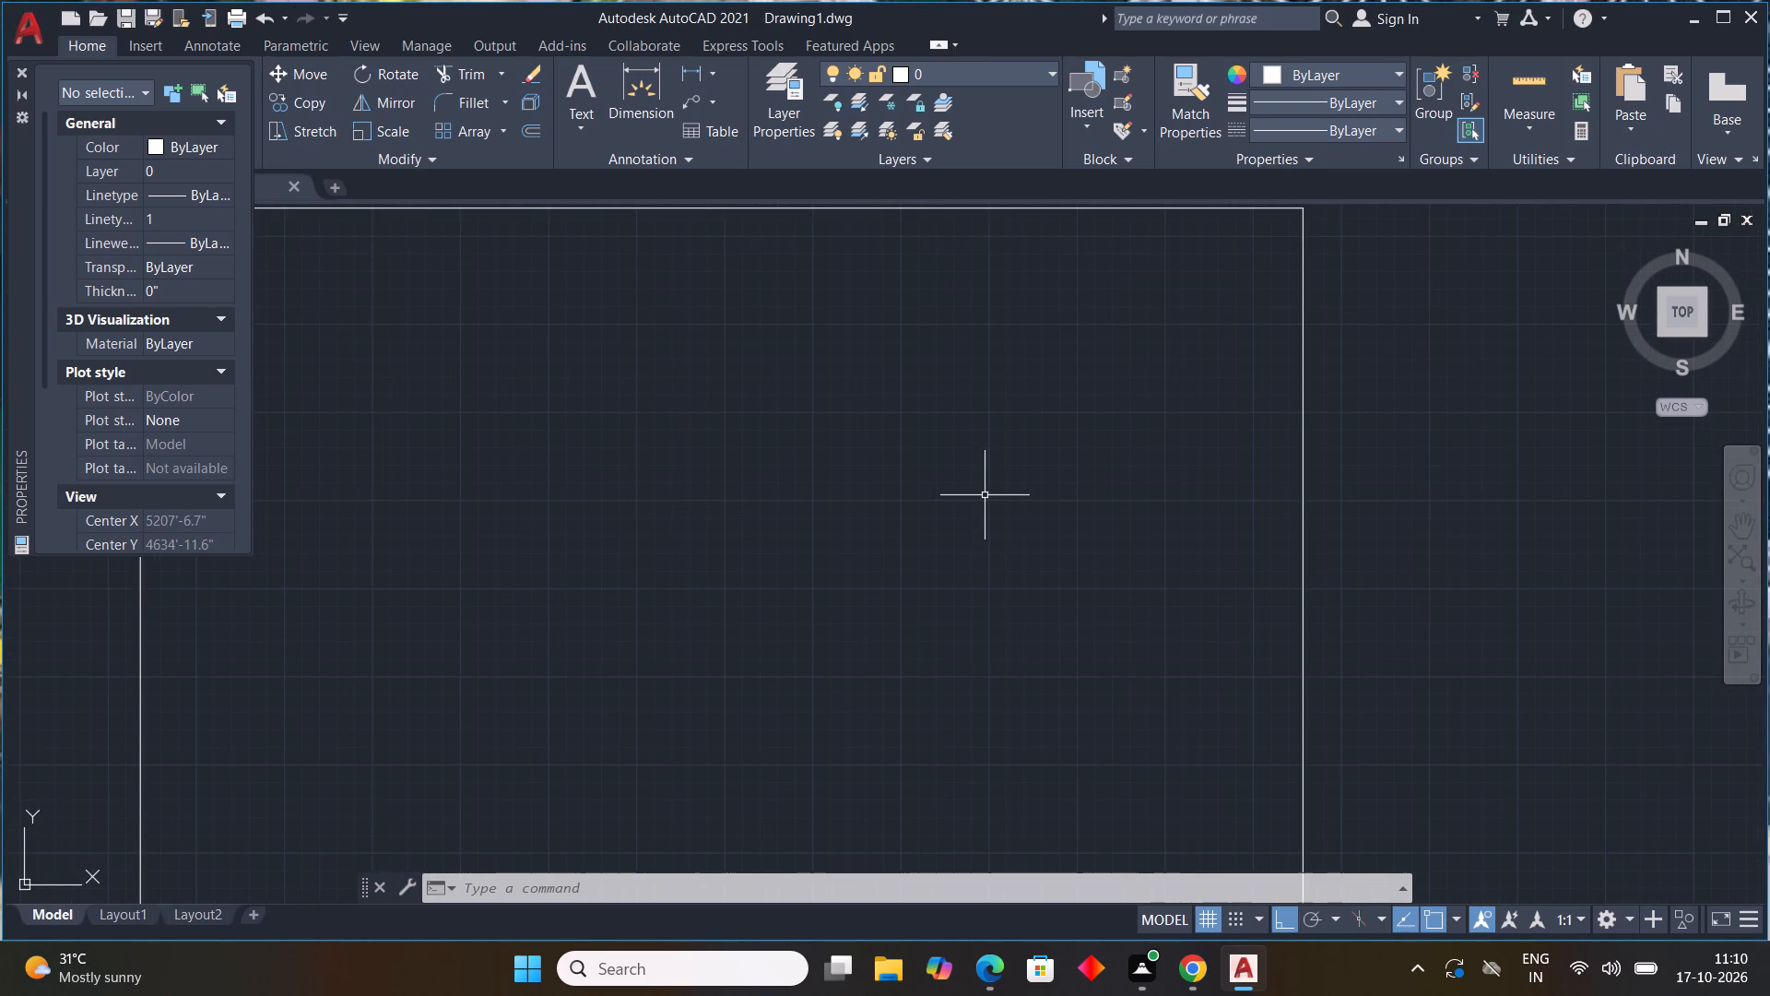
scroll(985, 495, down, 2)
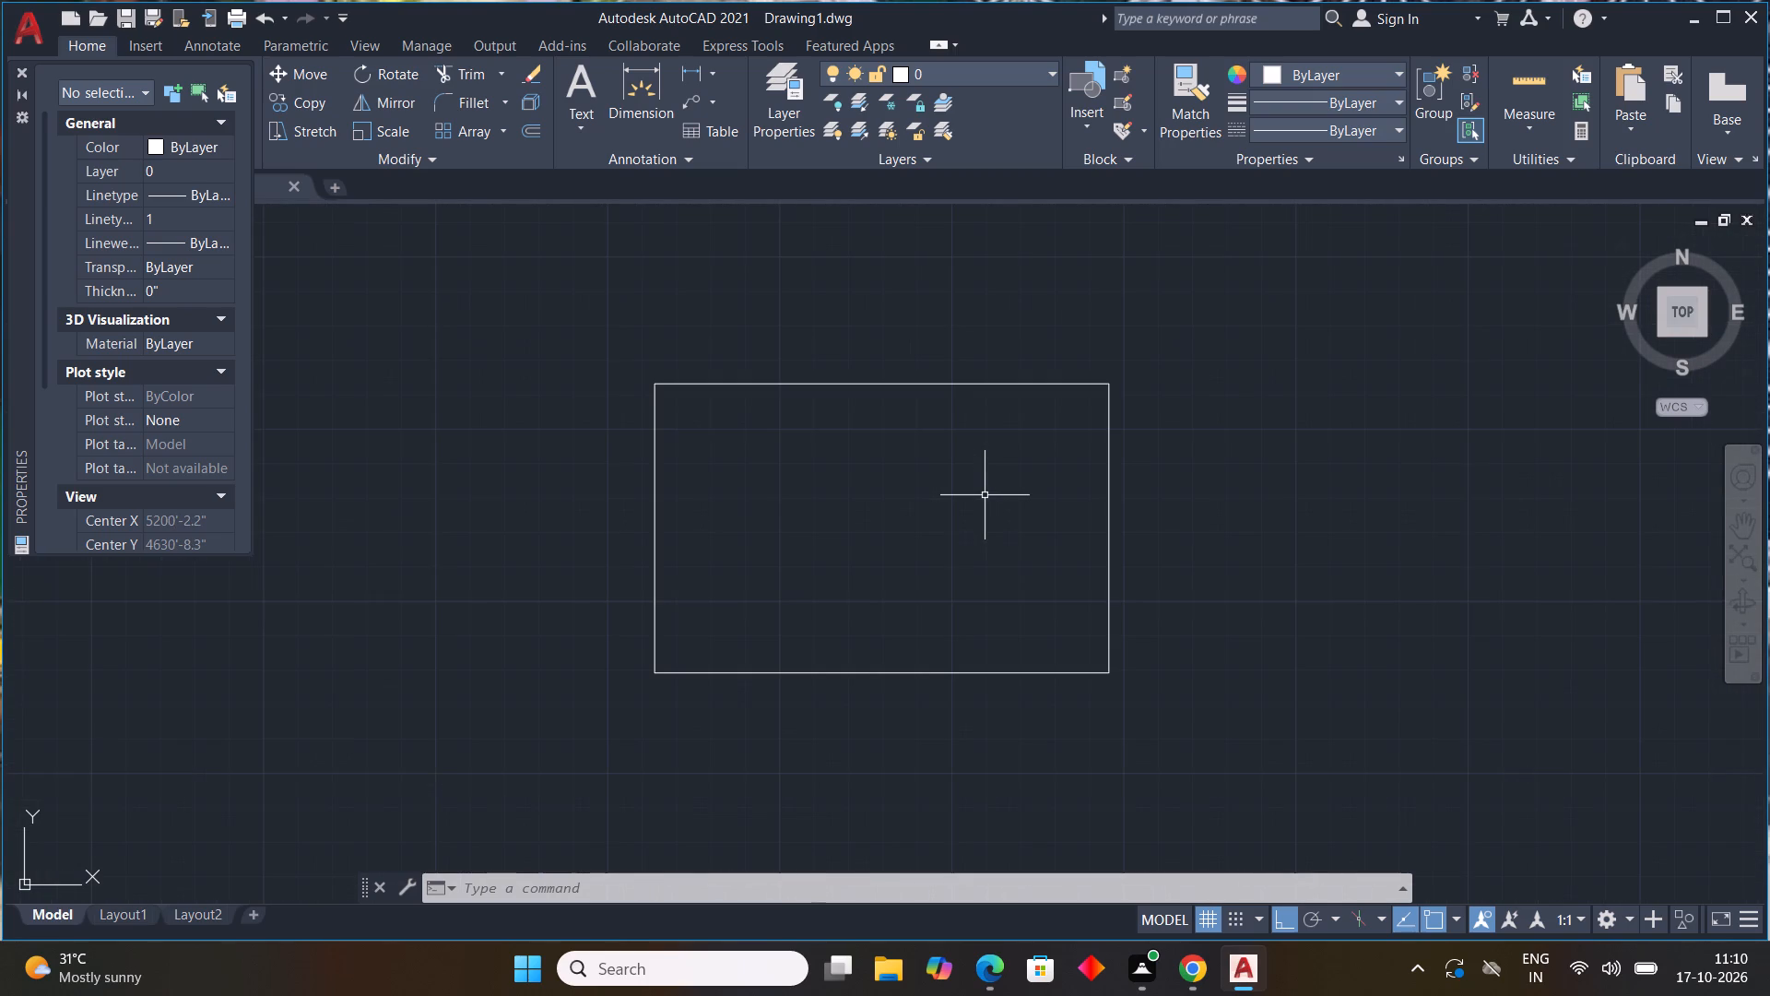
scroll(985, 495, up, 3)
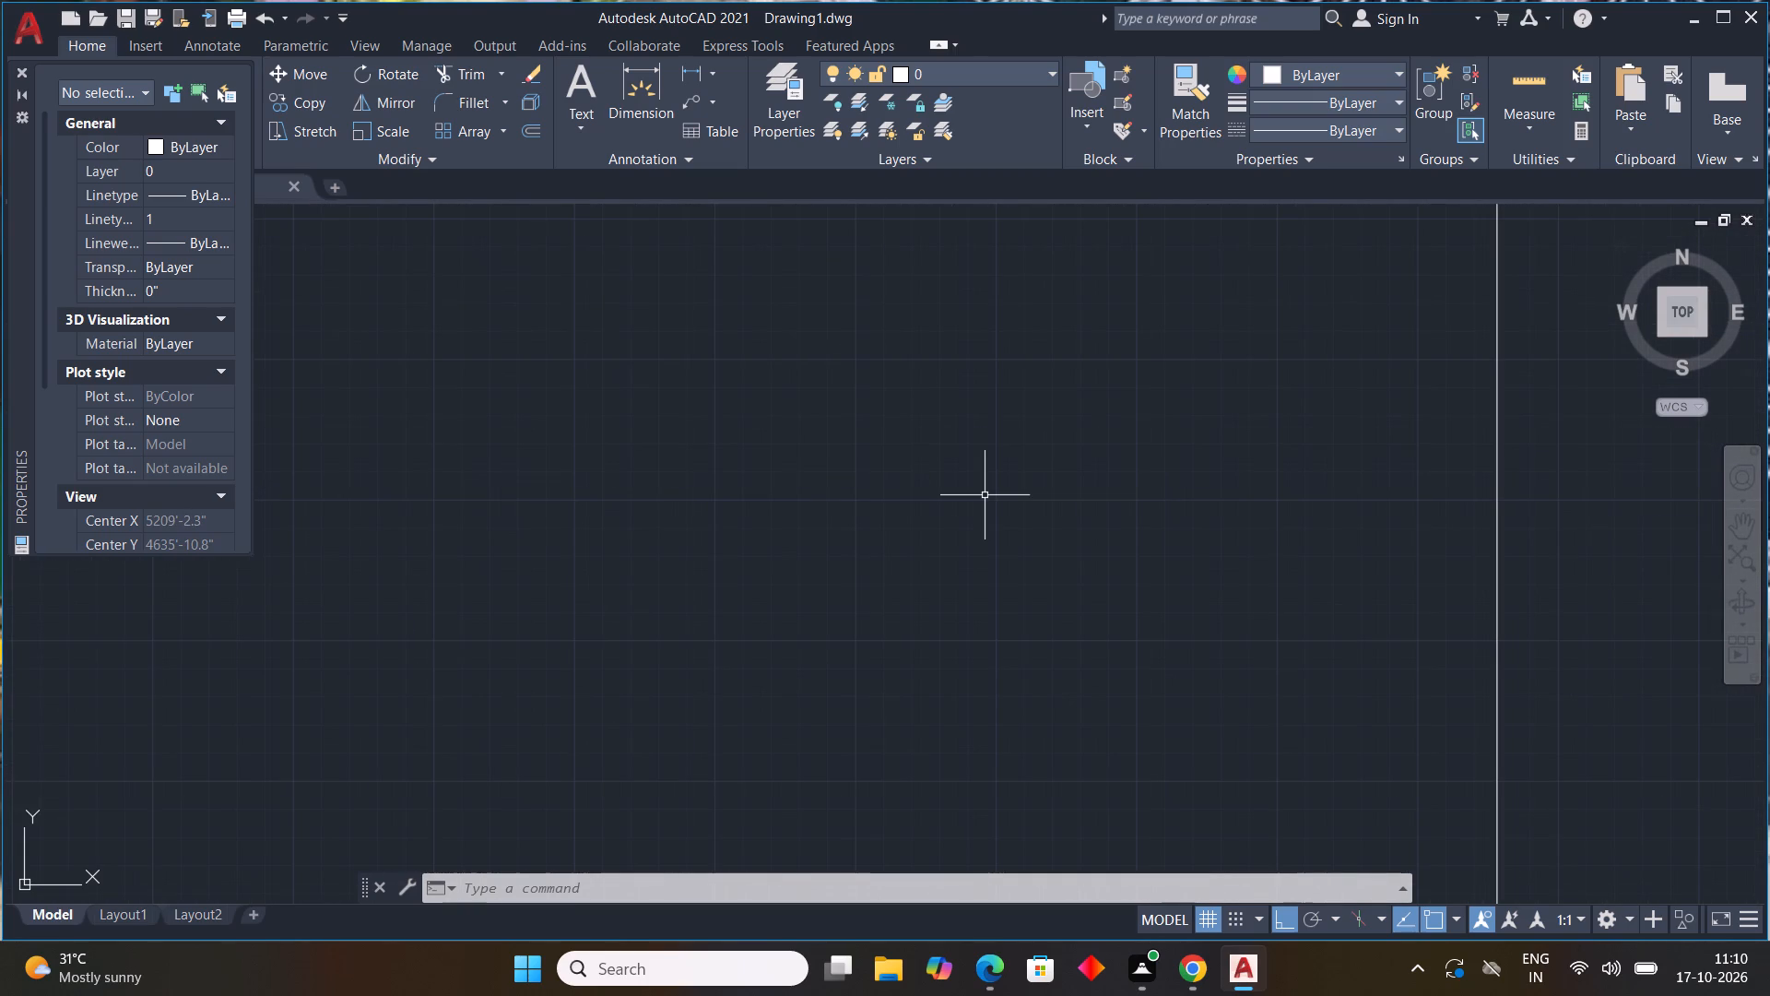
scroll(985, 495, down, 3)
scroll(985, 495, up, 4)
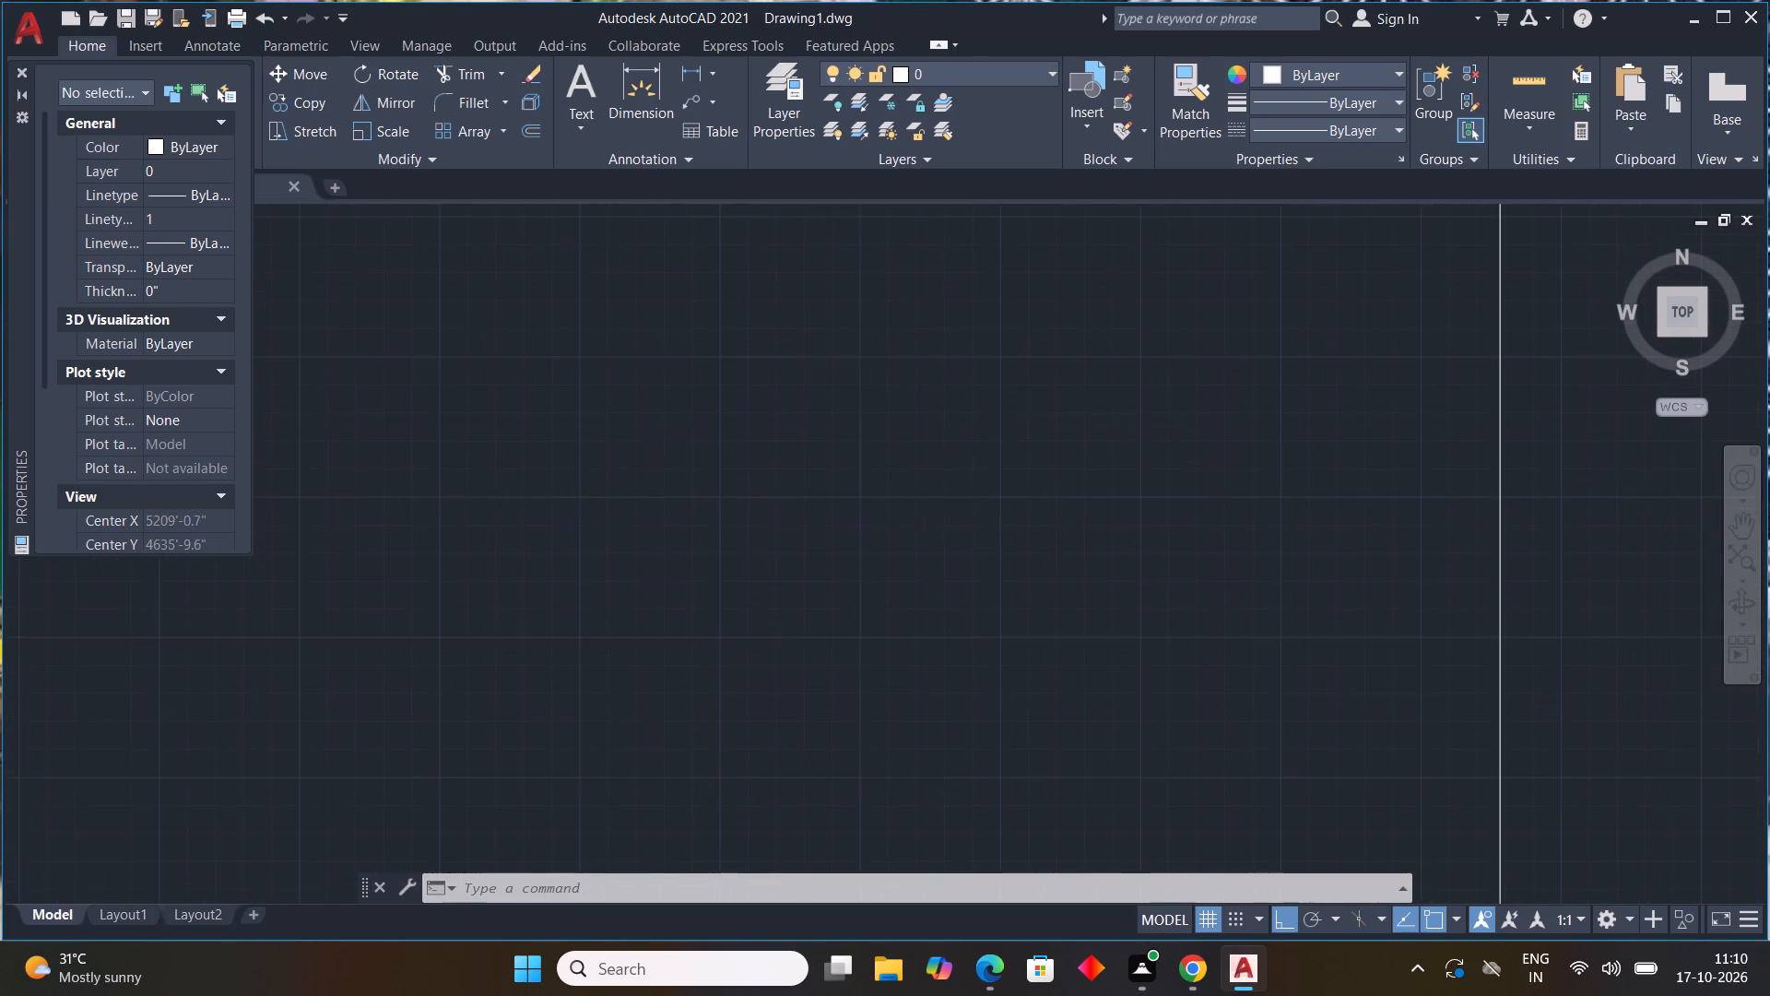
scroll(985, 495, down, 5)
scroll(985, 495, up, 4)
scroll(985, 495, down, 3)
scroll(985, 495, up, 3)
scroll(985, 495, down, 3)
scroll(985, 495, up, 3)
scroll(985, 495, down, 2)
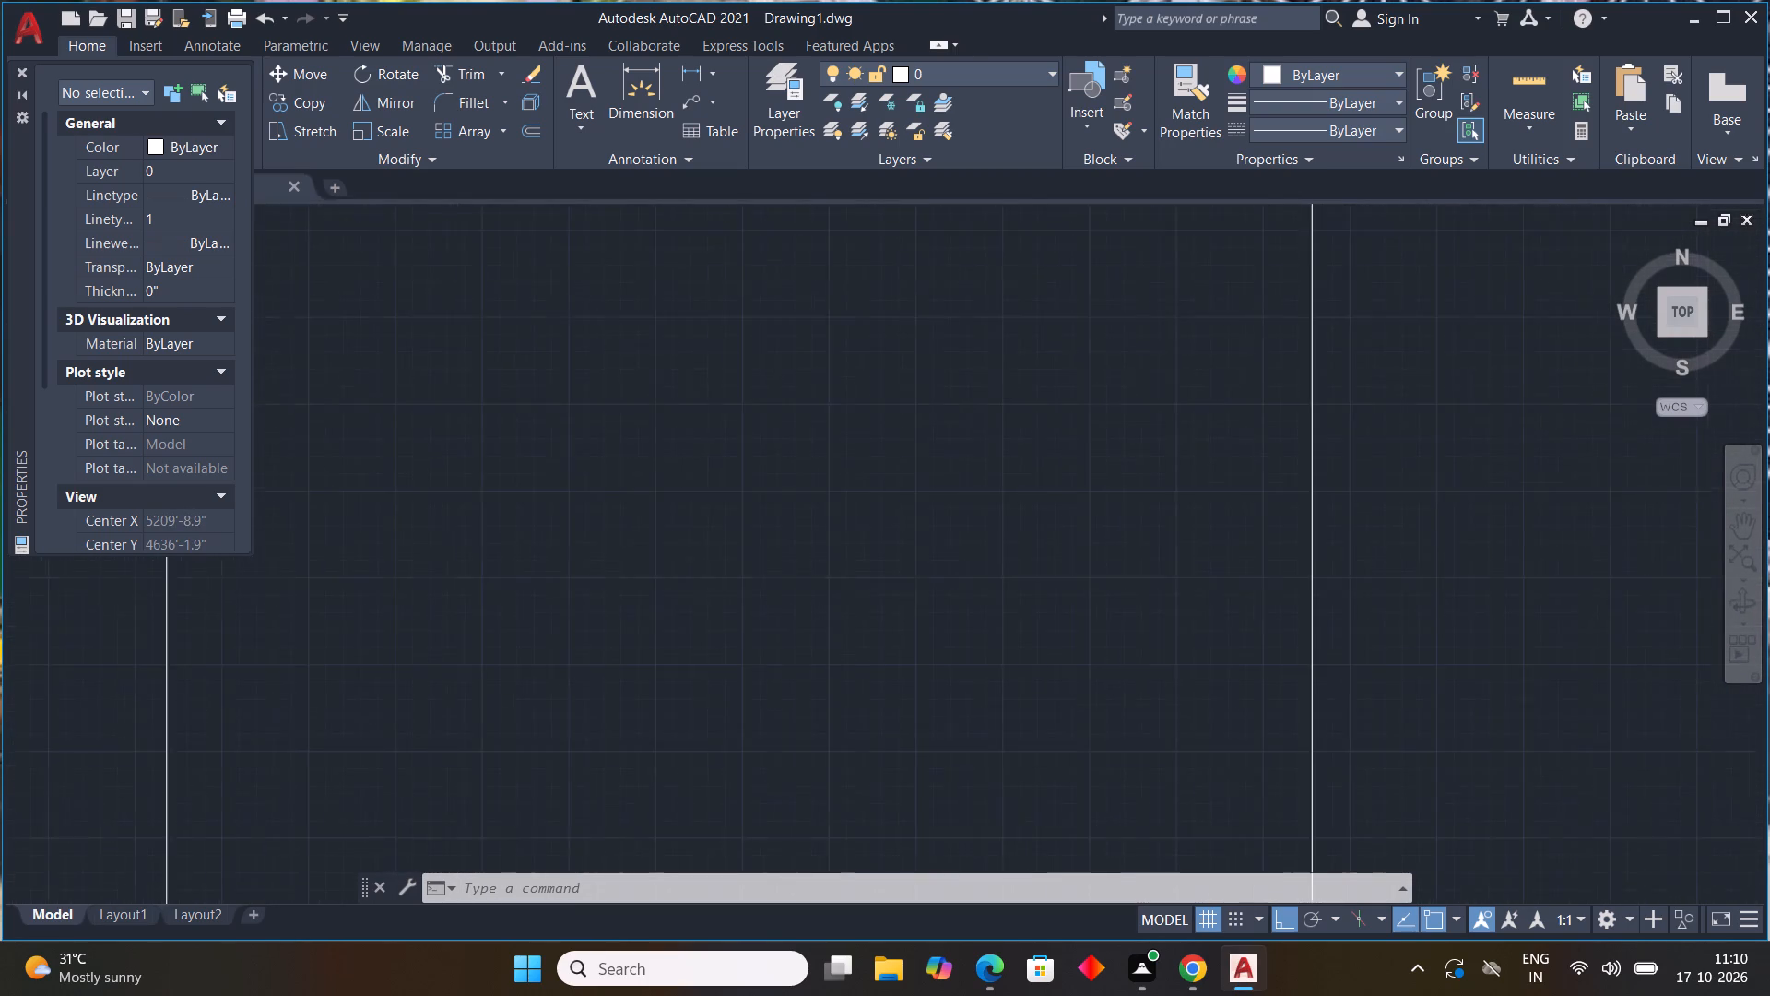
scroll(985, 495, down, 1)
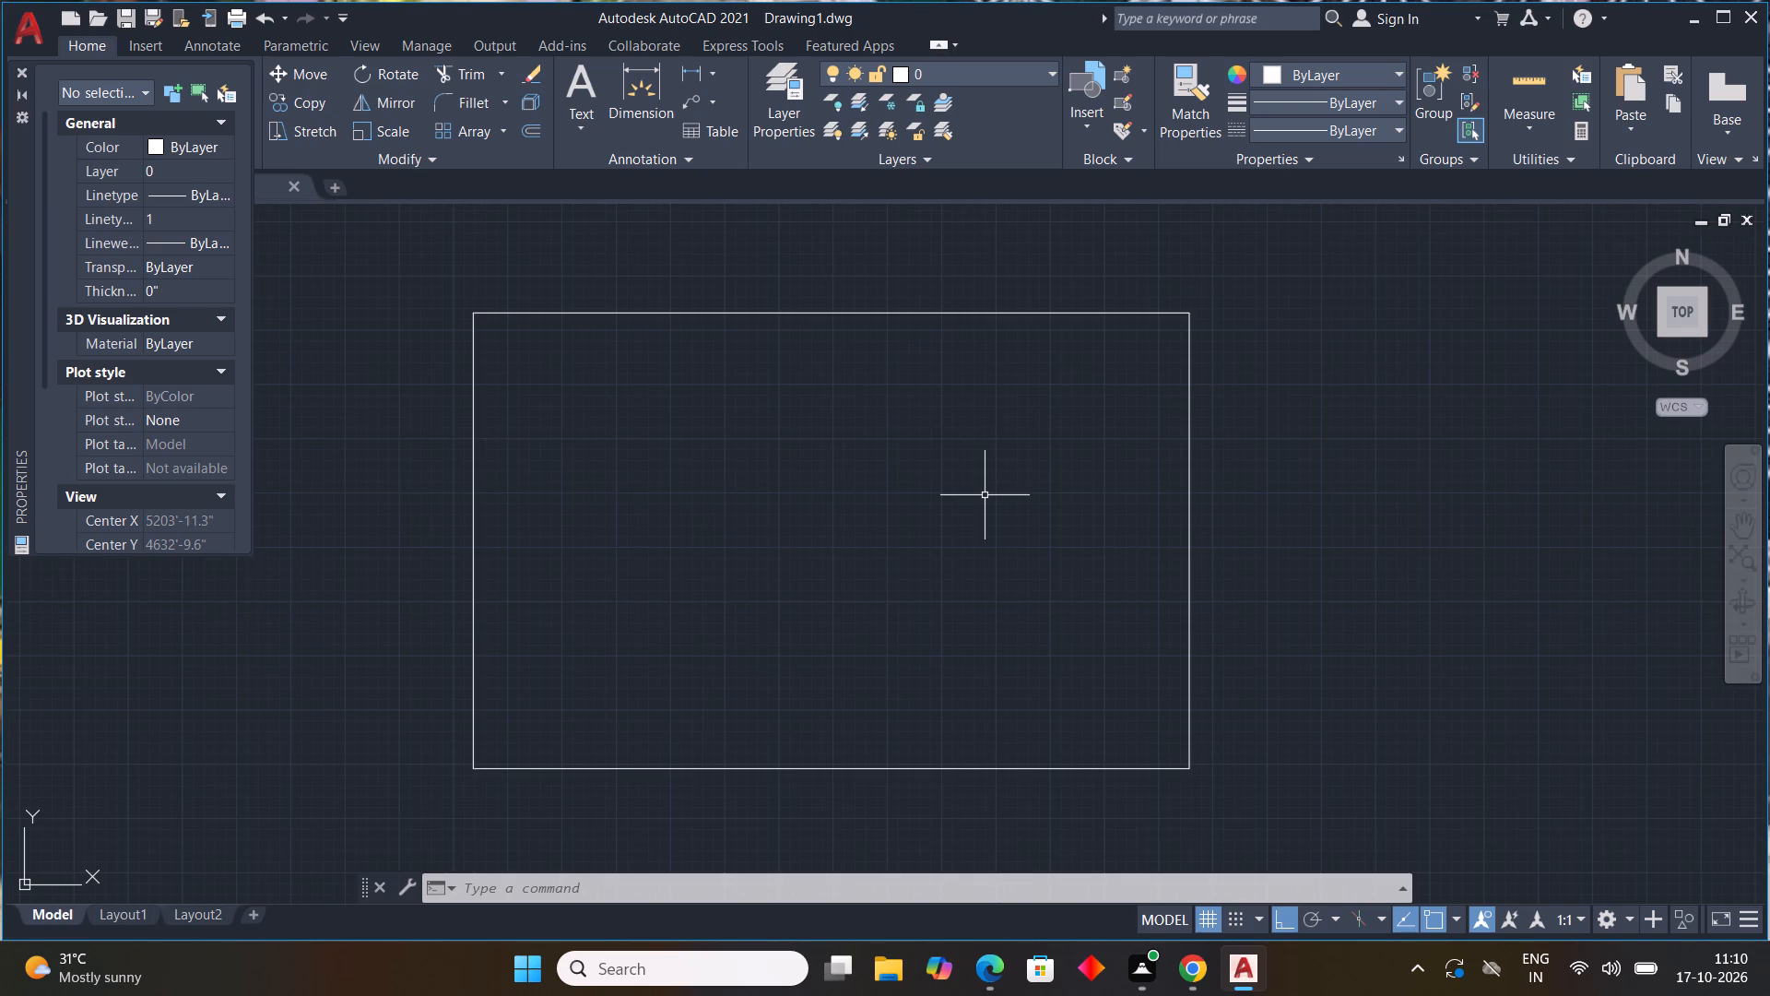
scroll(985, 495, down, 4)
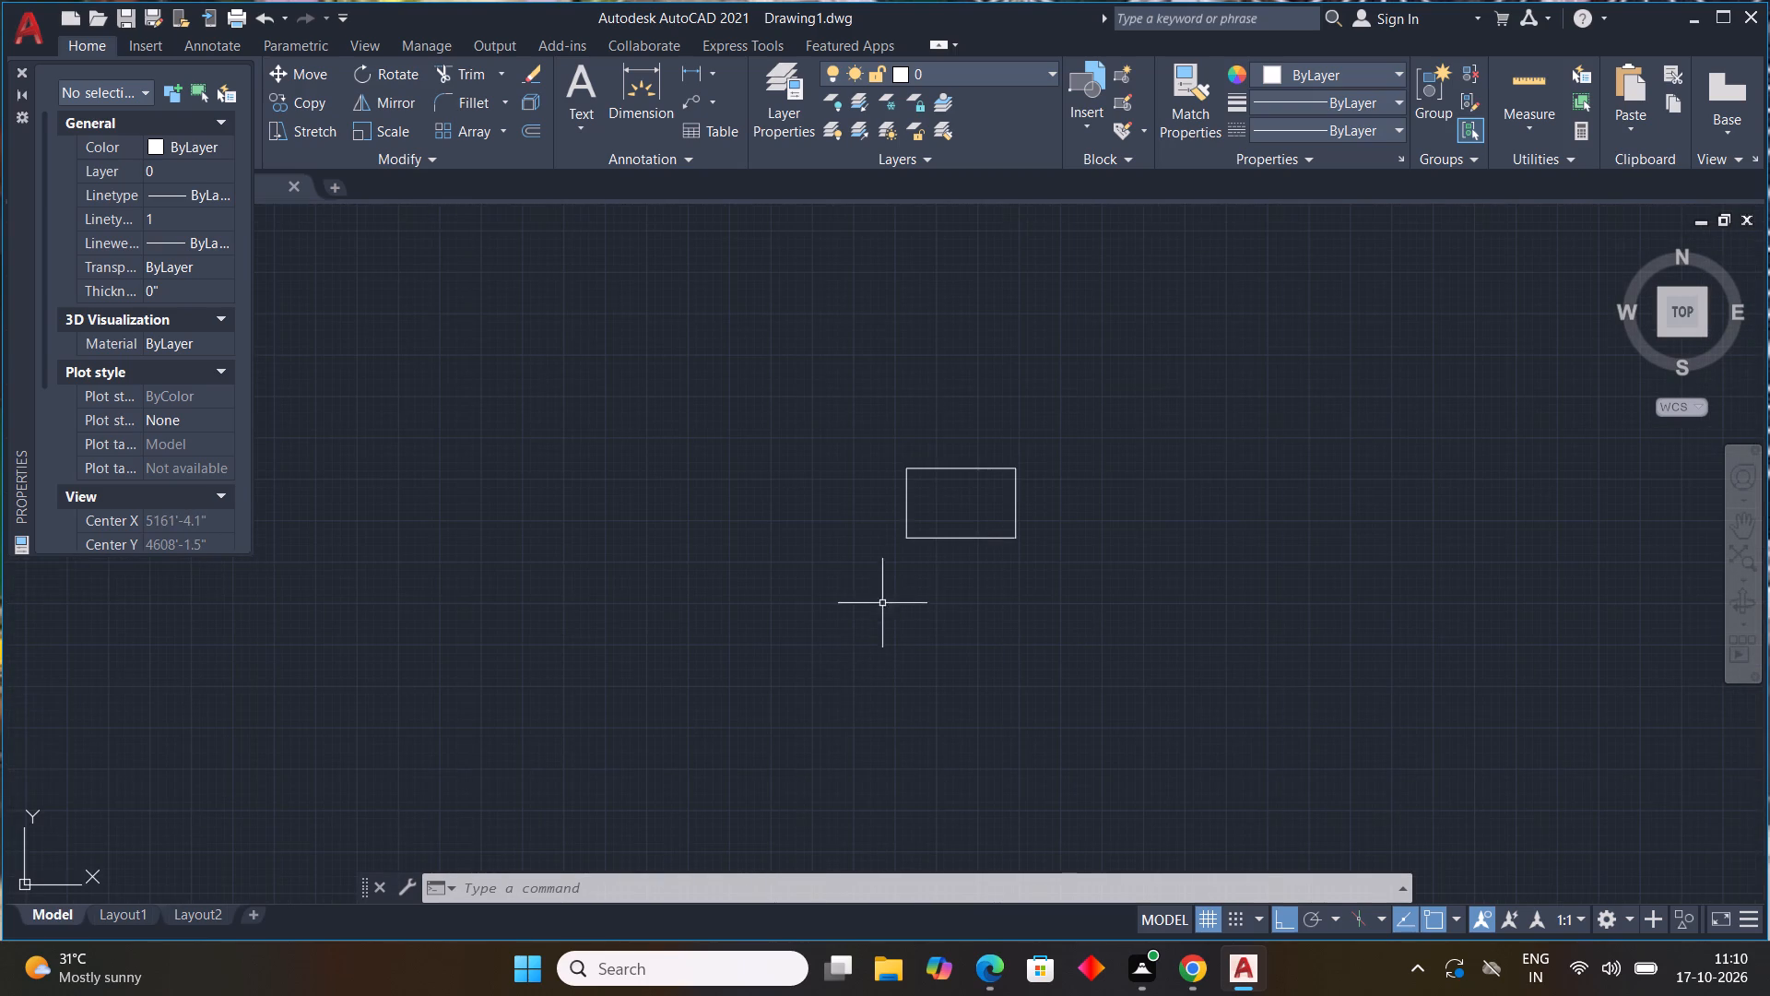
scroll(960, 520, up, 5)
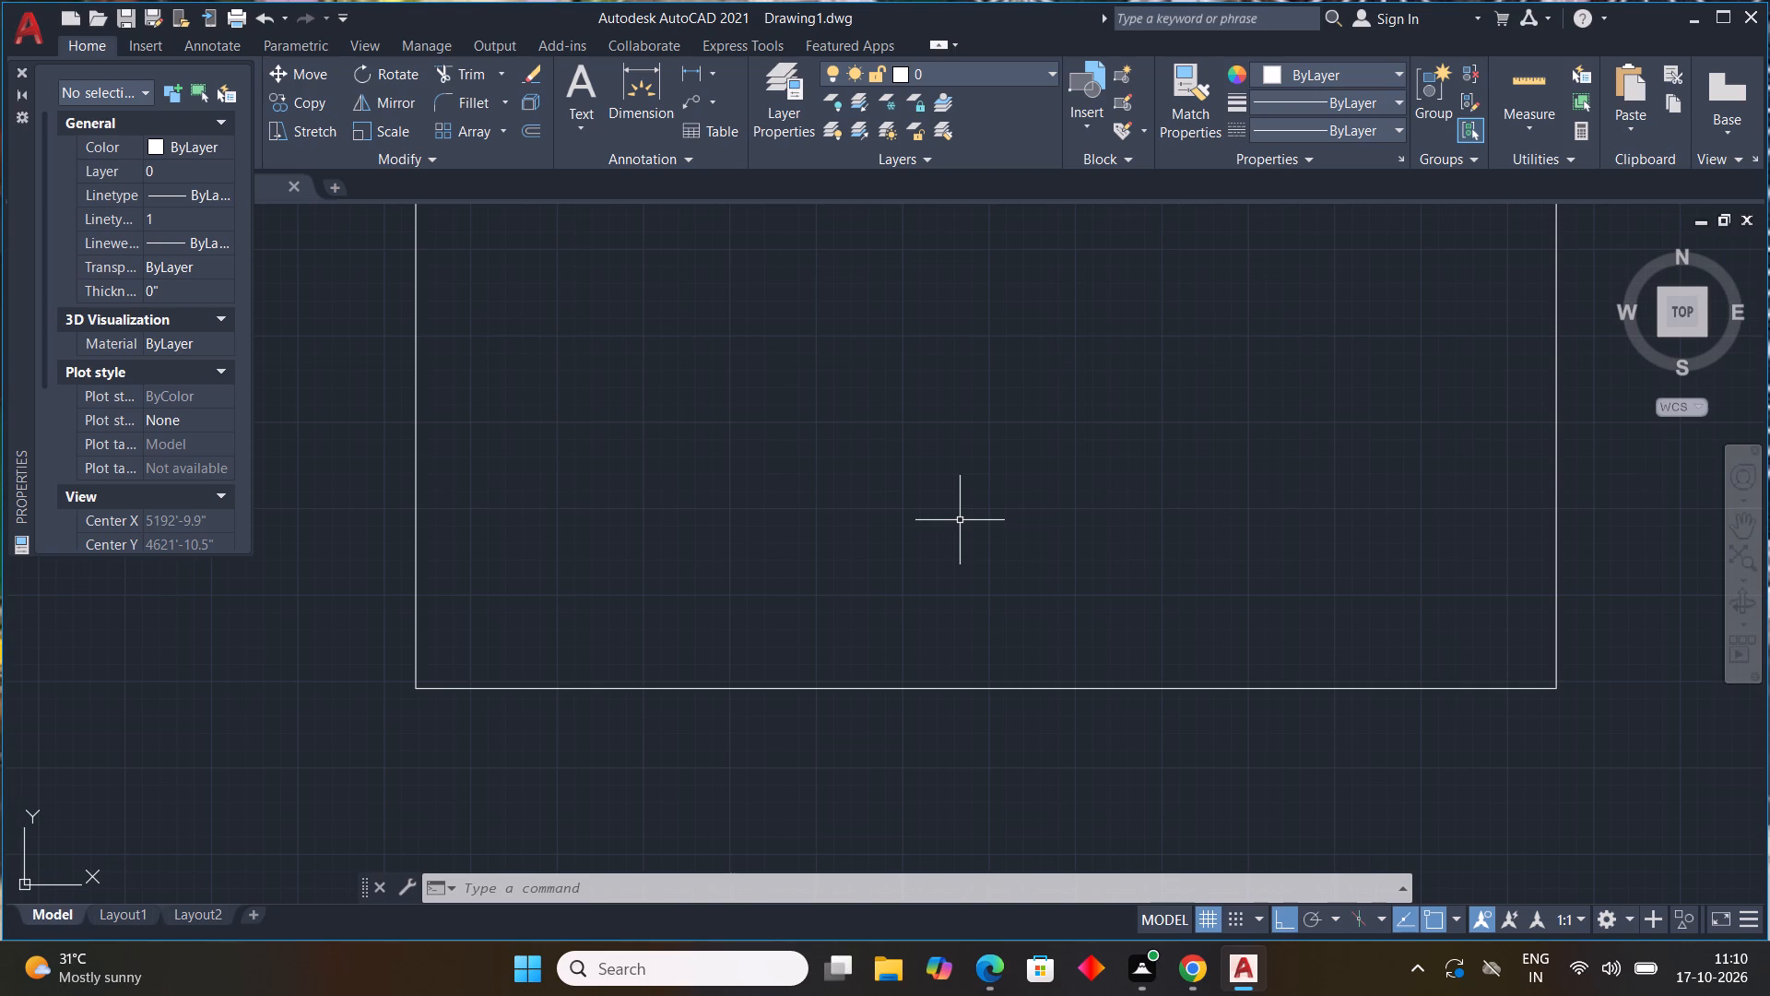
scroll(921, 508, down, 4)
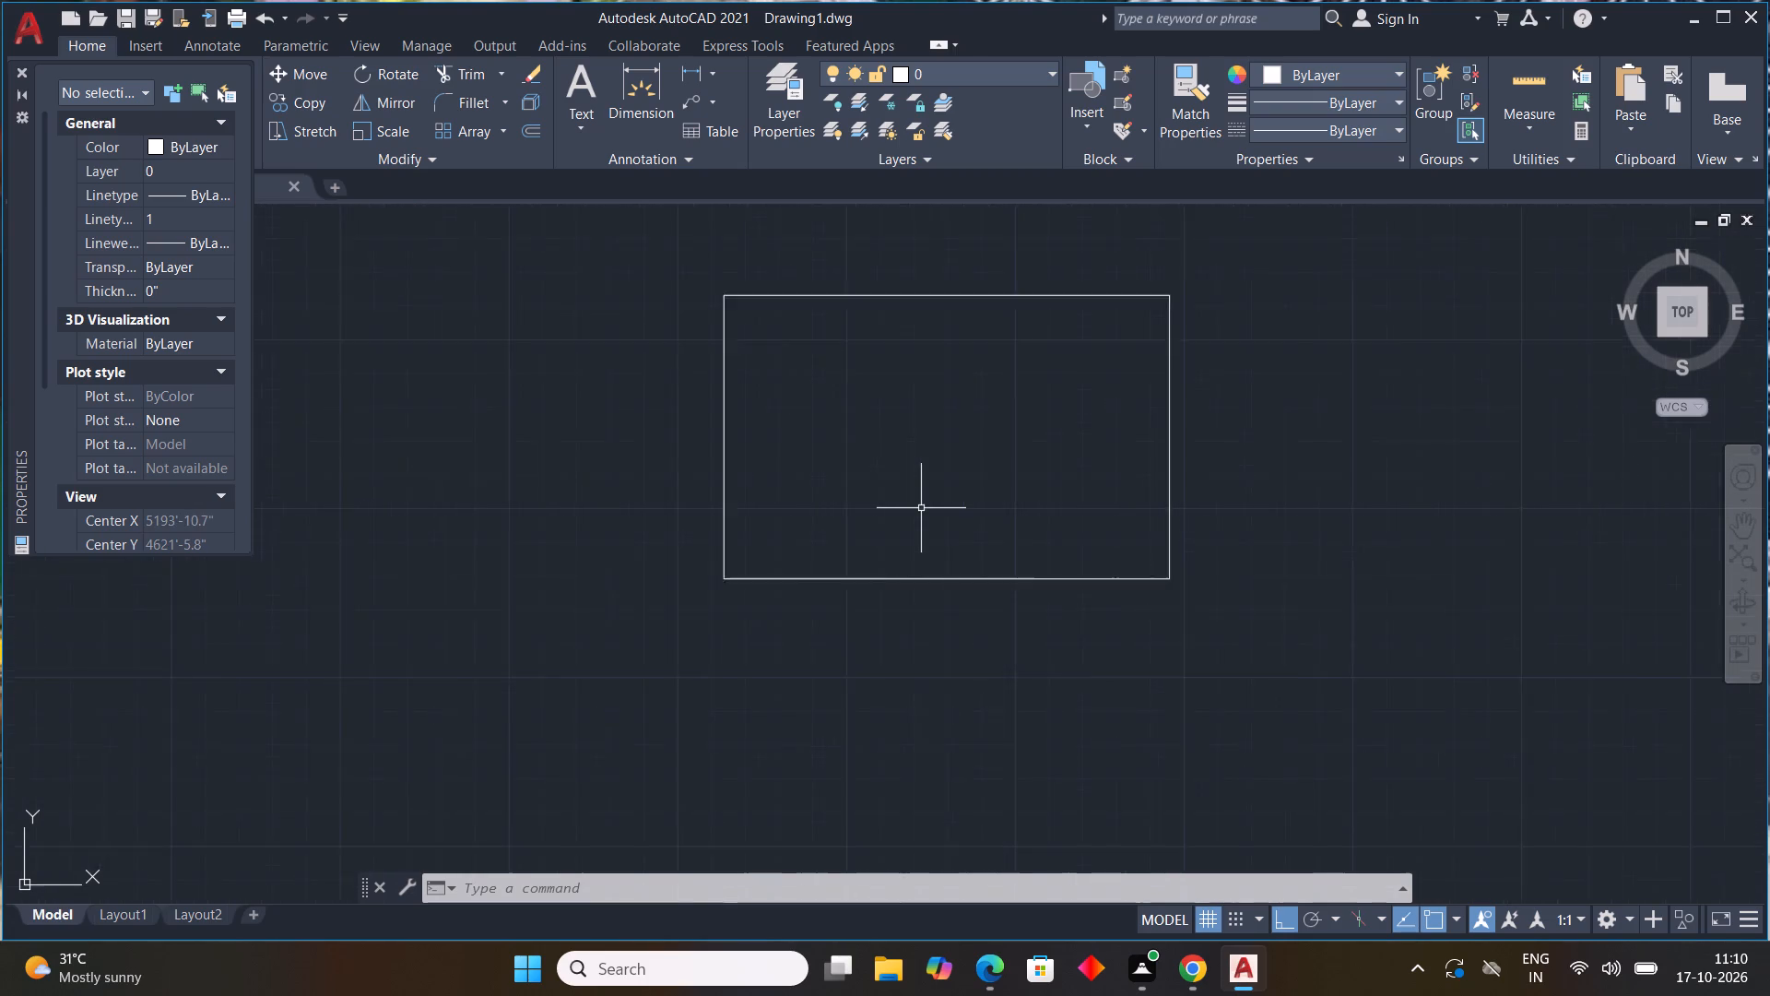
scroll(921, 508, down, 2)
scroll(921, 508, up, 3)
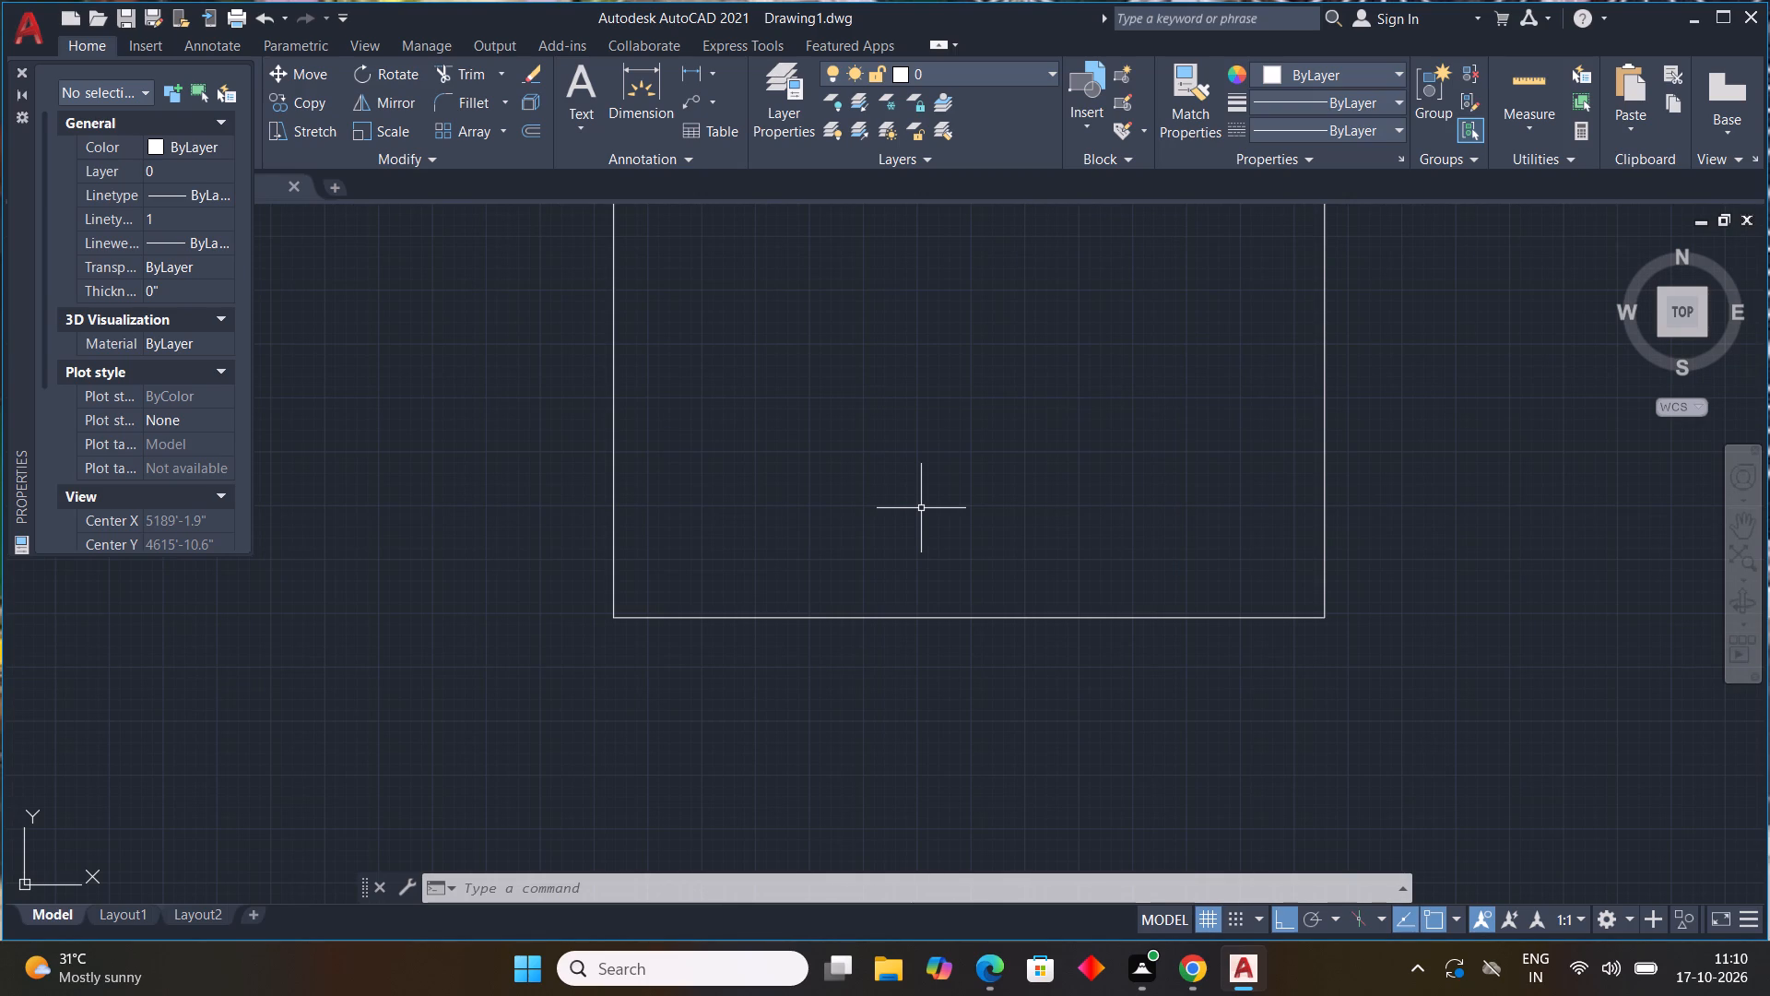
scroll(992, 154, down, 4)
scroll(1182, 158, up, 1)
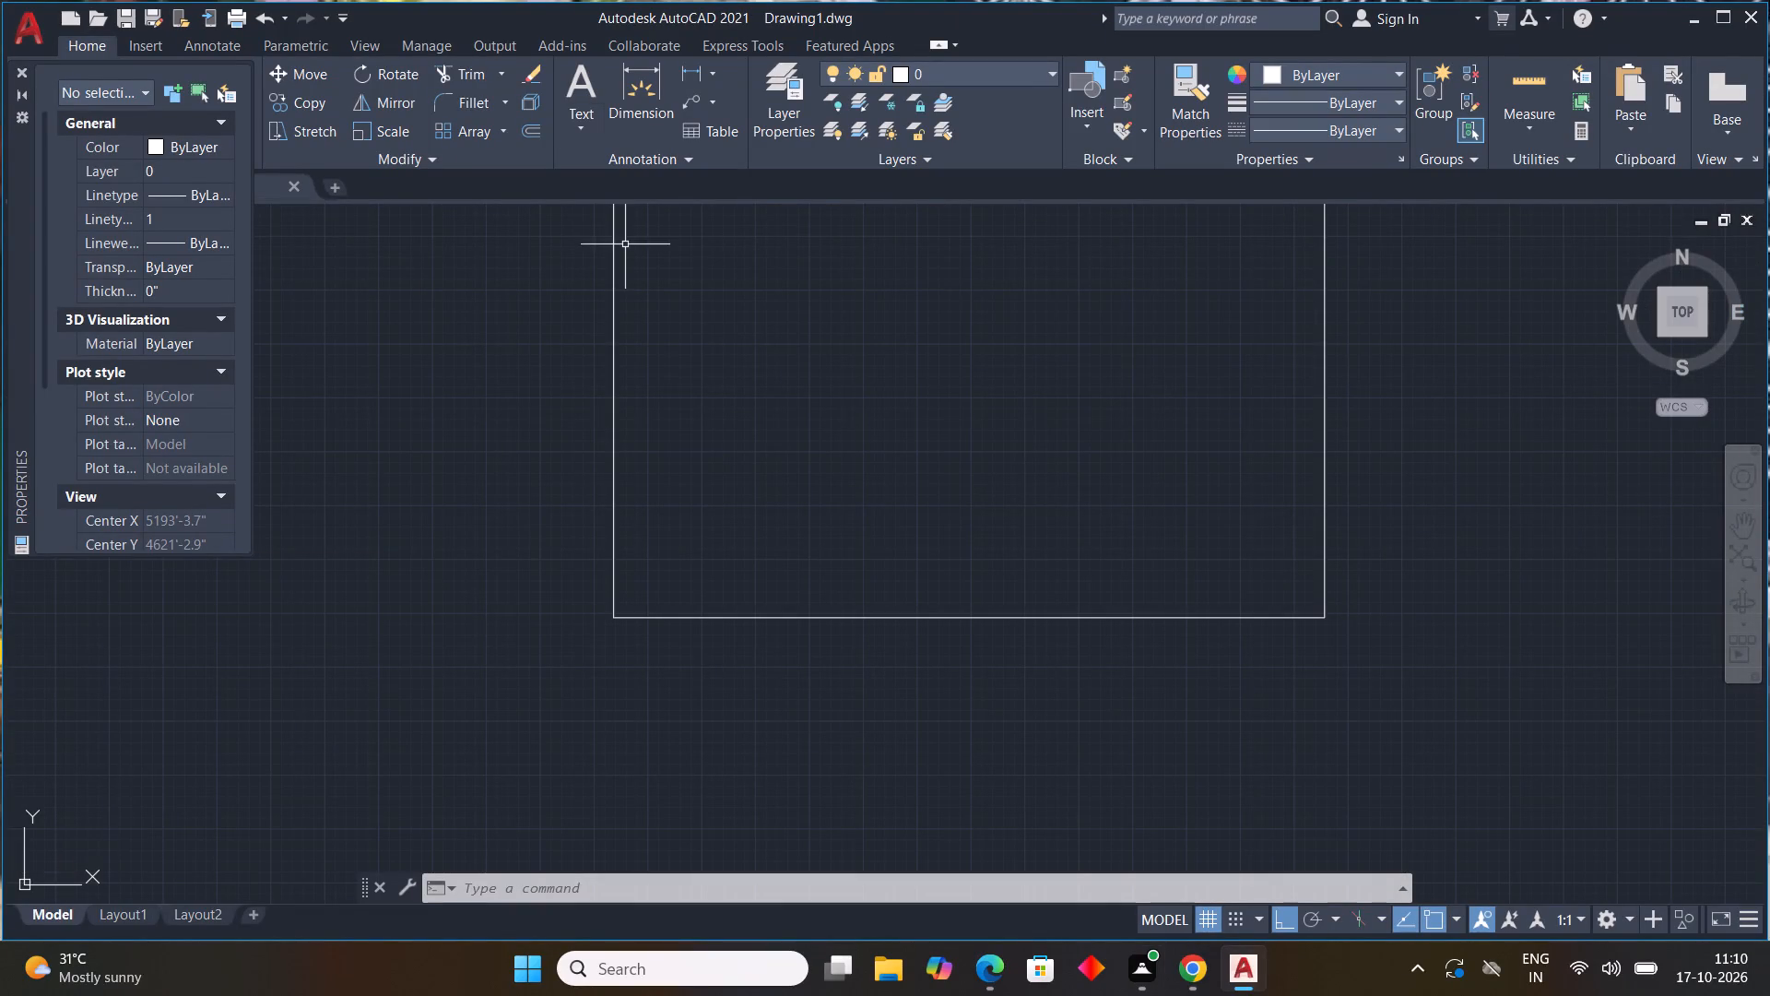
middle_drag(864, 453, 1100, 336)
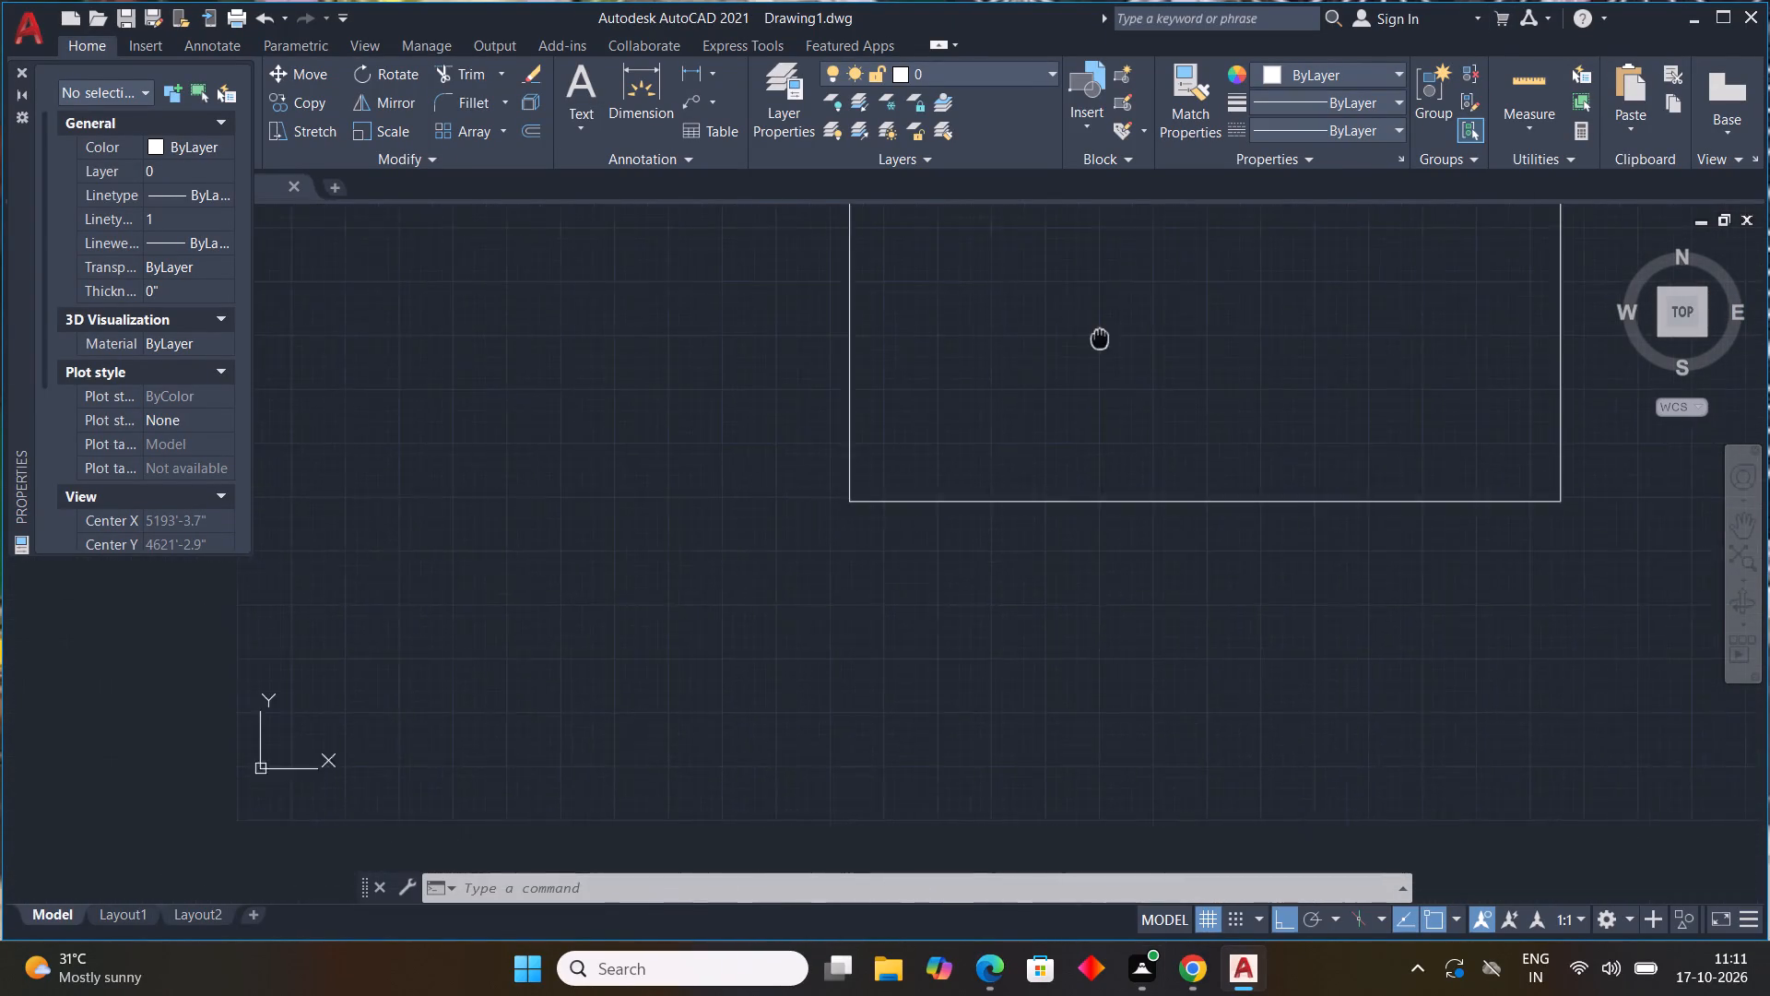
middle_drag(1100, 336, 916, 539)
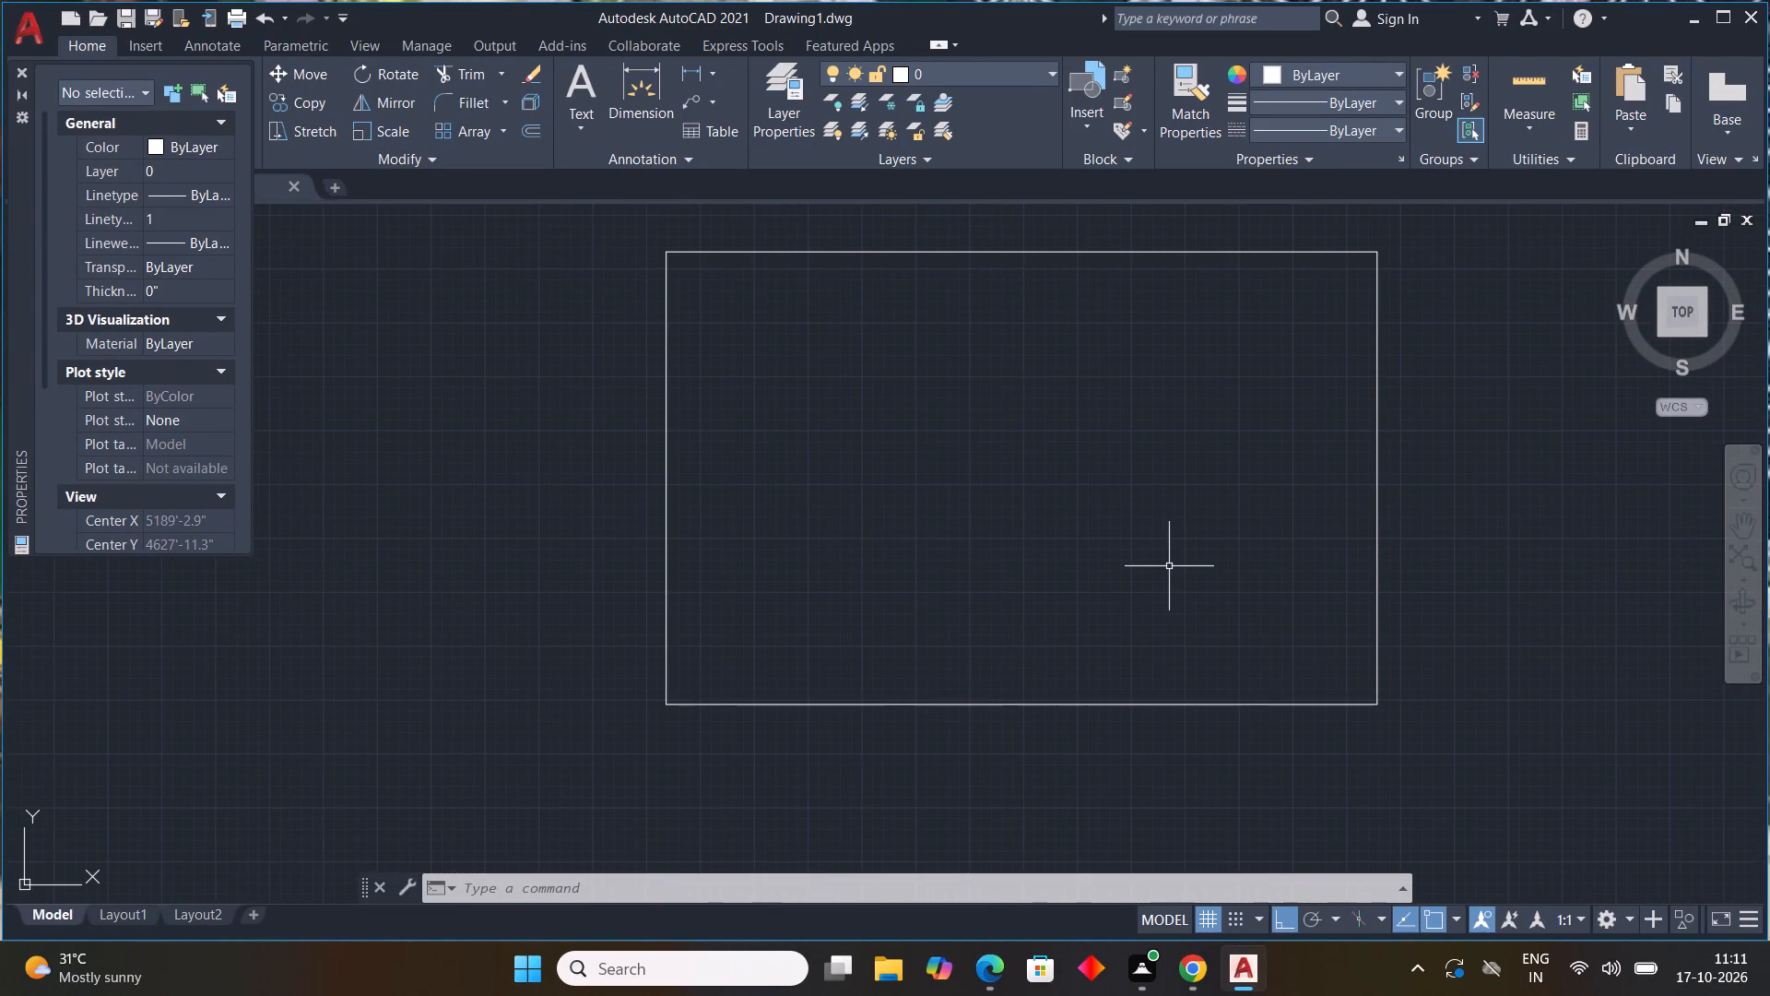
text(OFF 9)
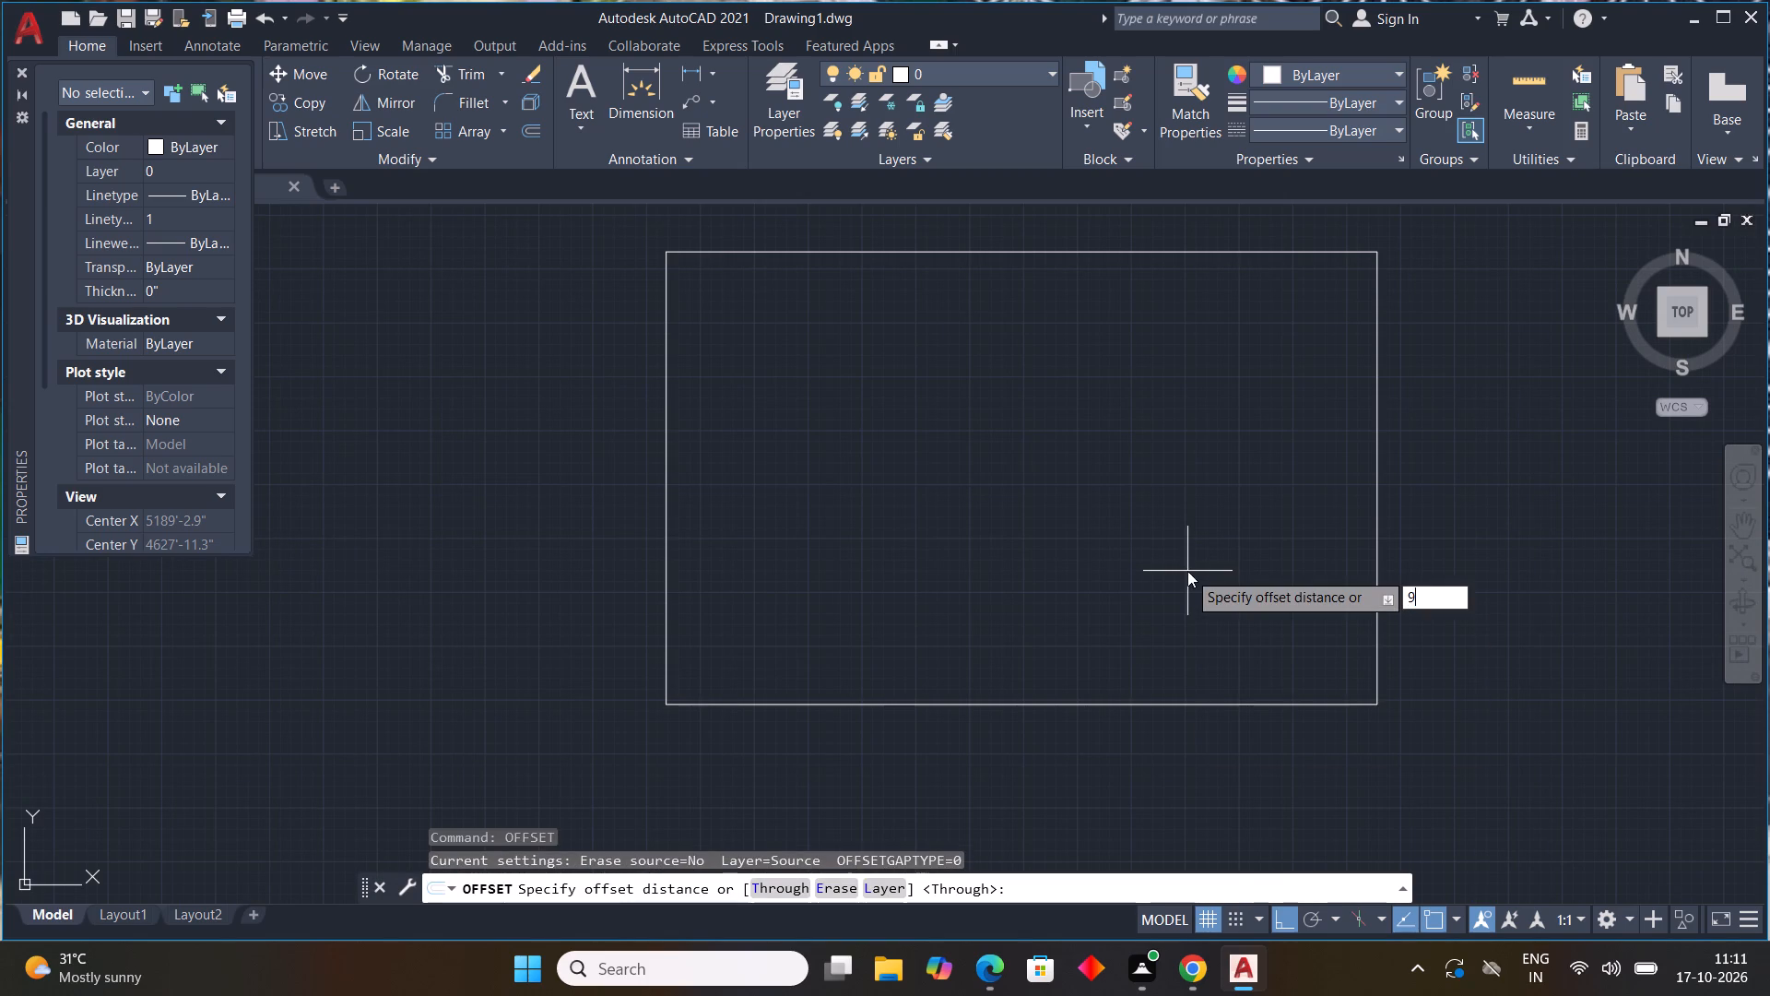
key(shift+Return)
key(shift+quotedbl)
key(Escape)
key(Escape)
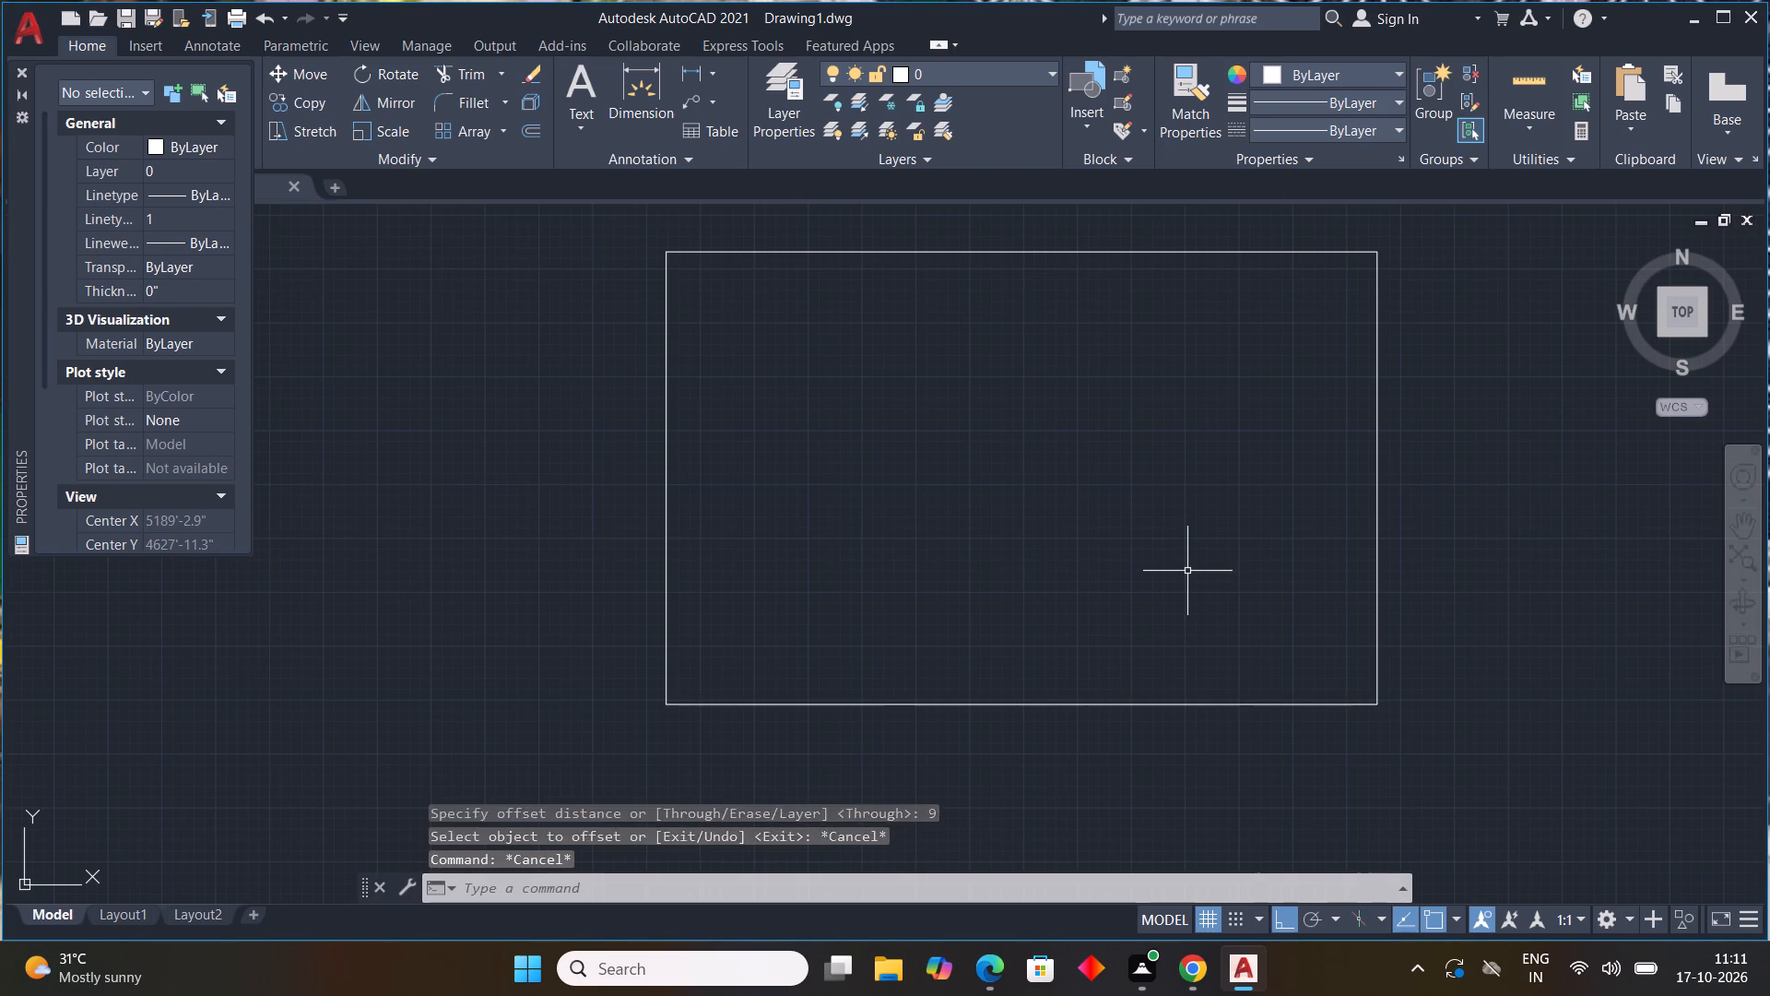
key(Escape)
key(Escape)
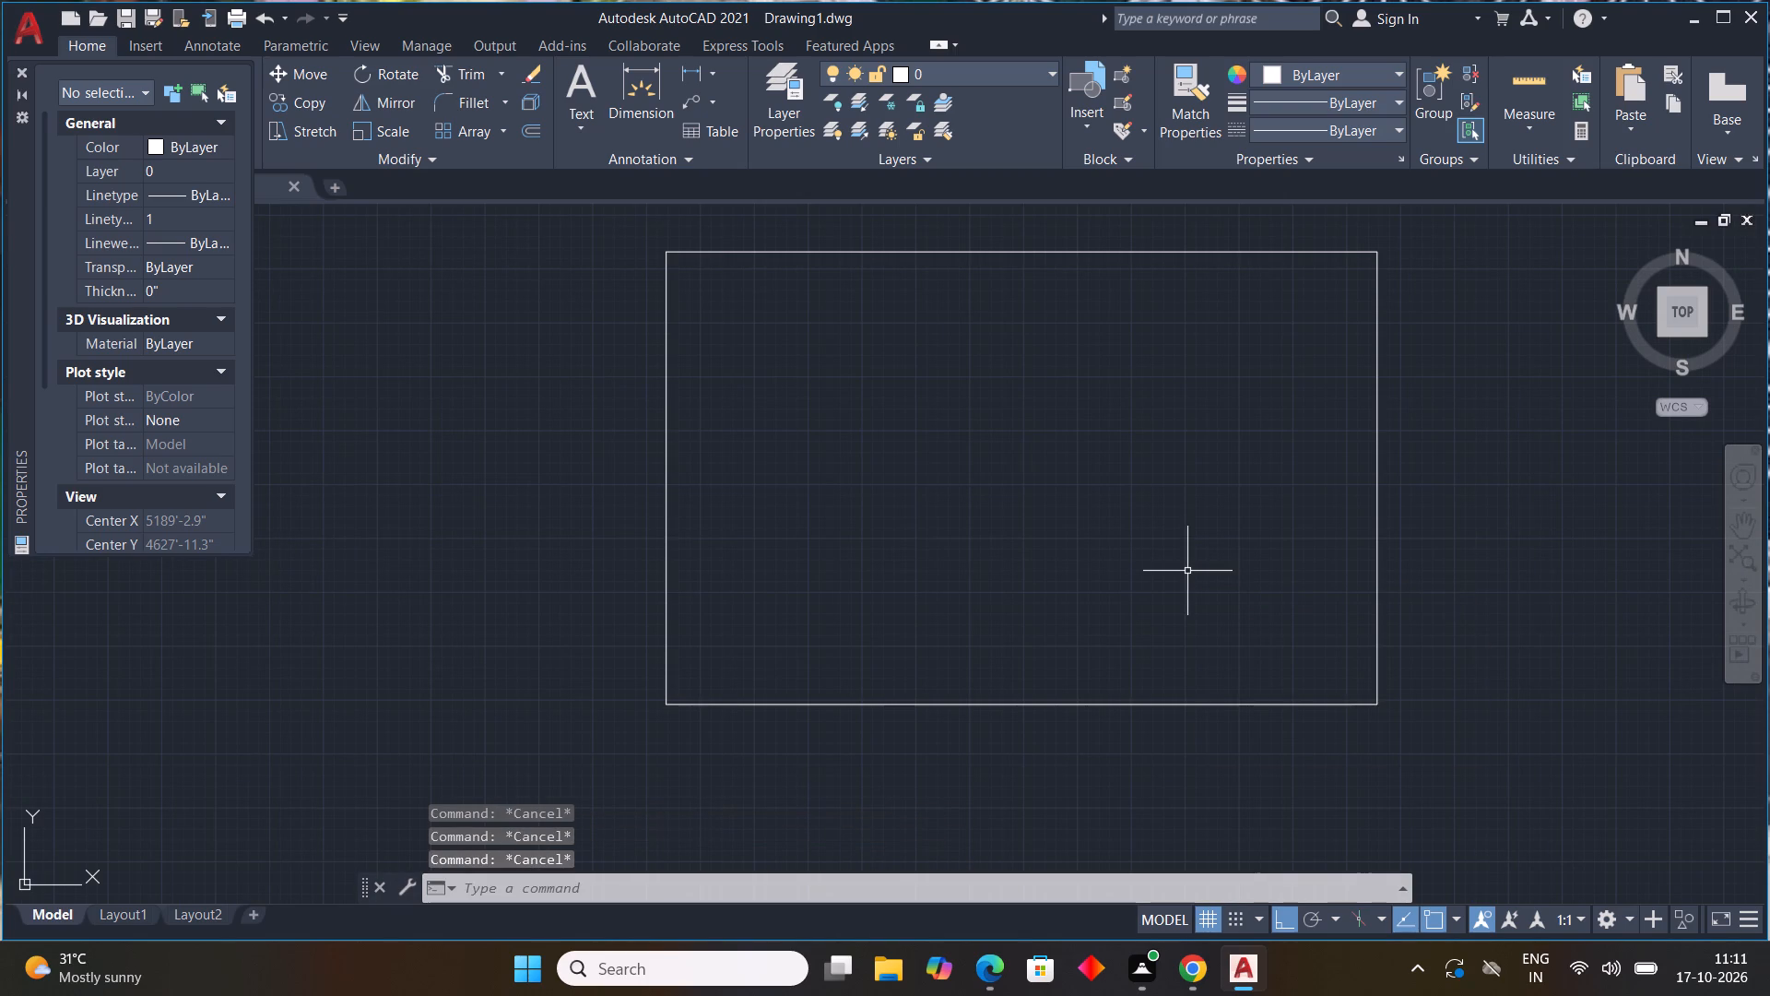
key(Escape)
Offset all four sides of the 55' by 35' rectangle 9" inward and end the Offset command.
text(OFF)
key(space)
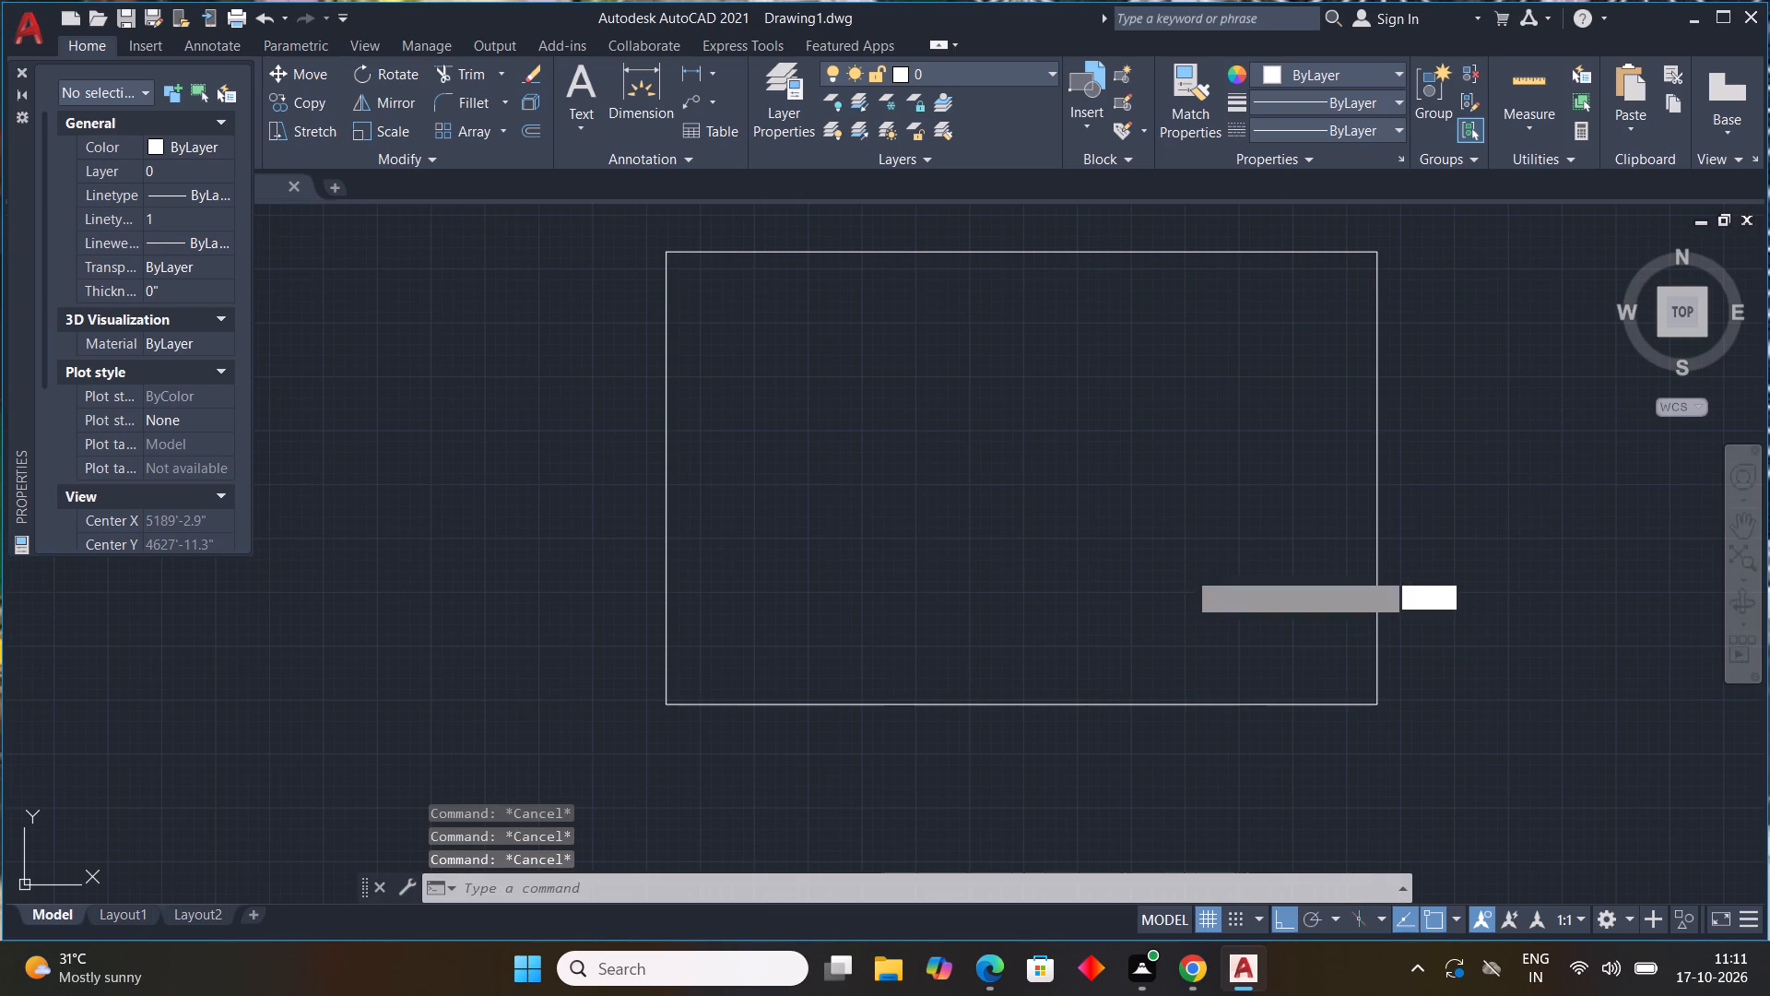
key(9)
key(shift+quotedbl)
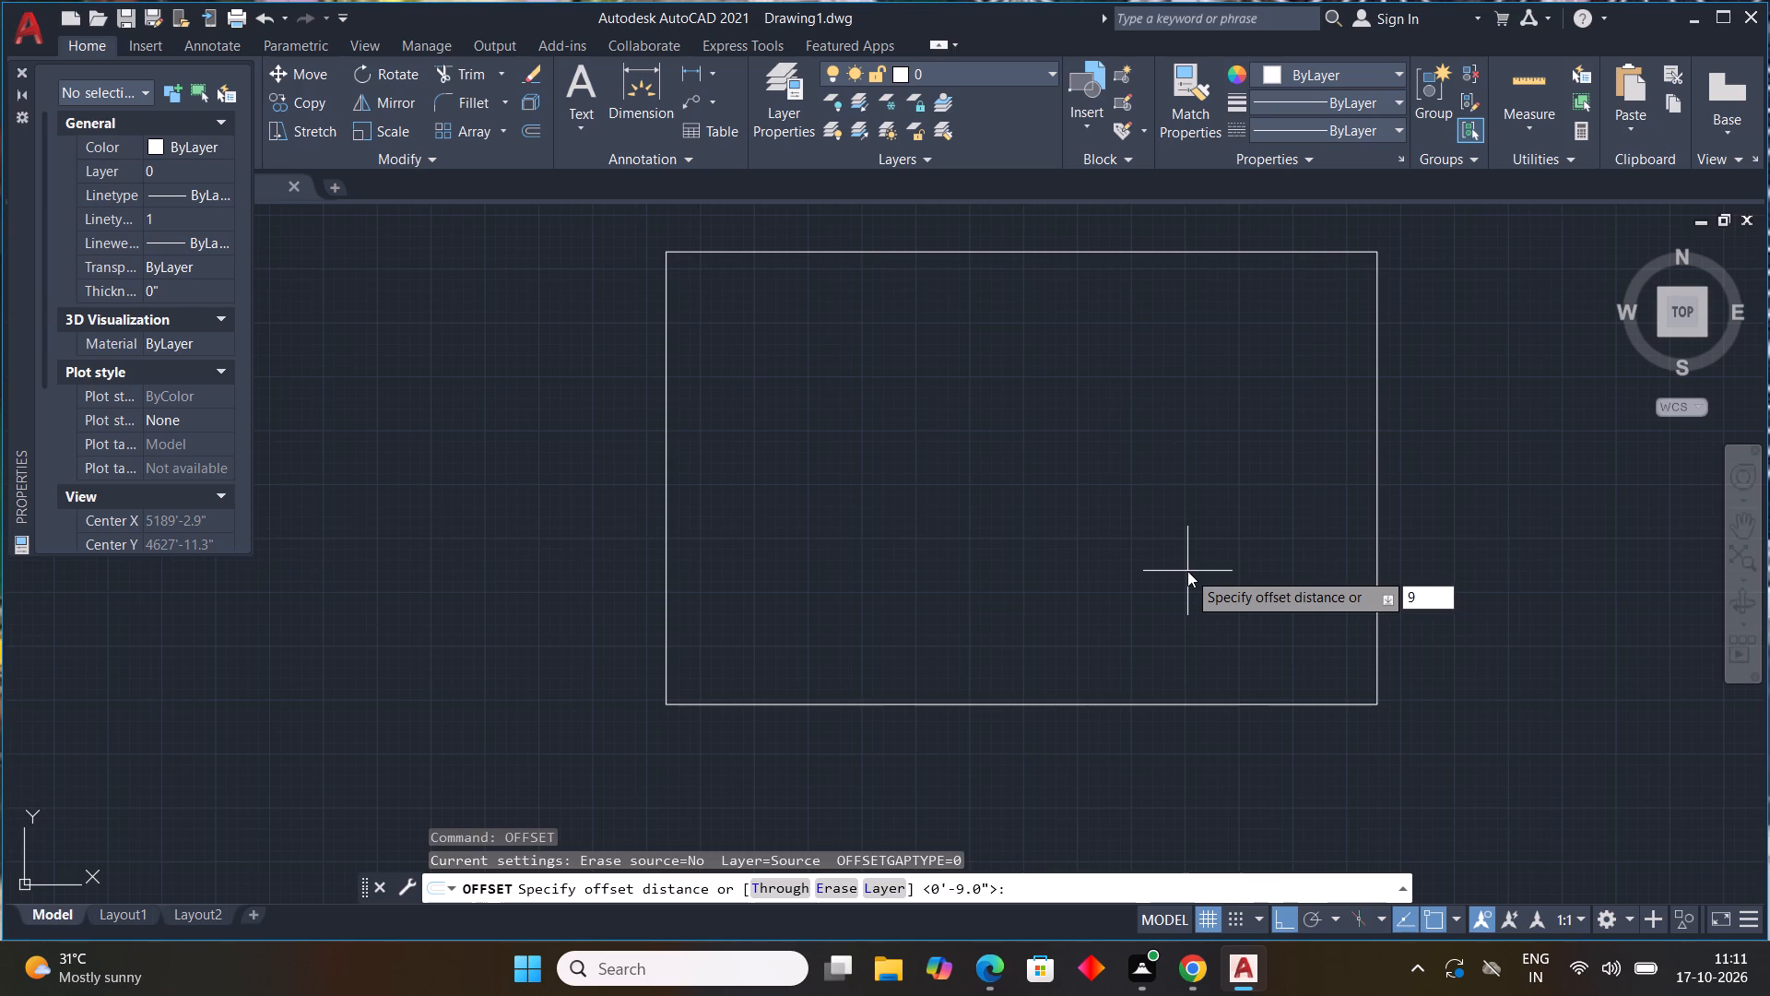
key(space)
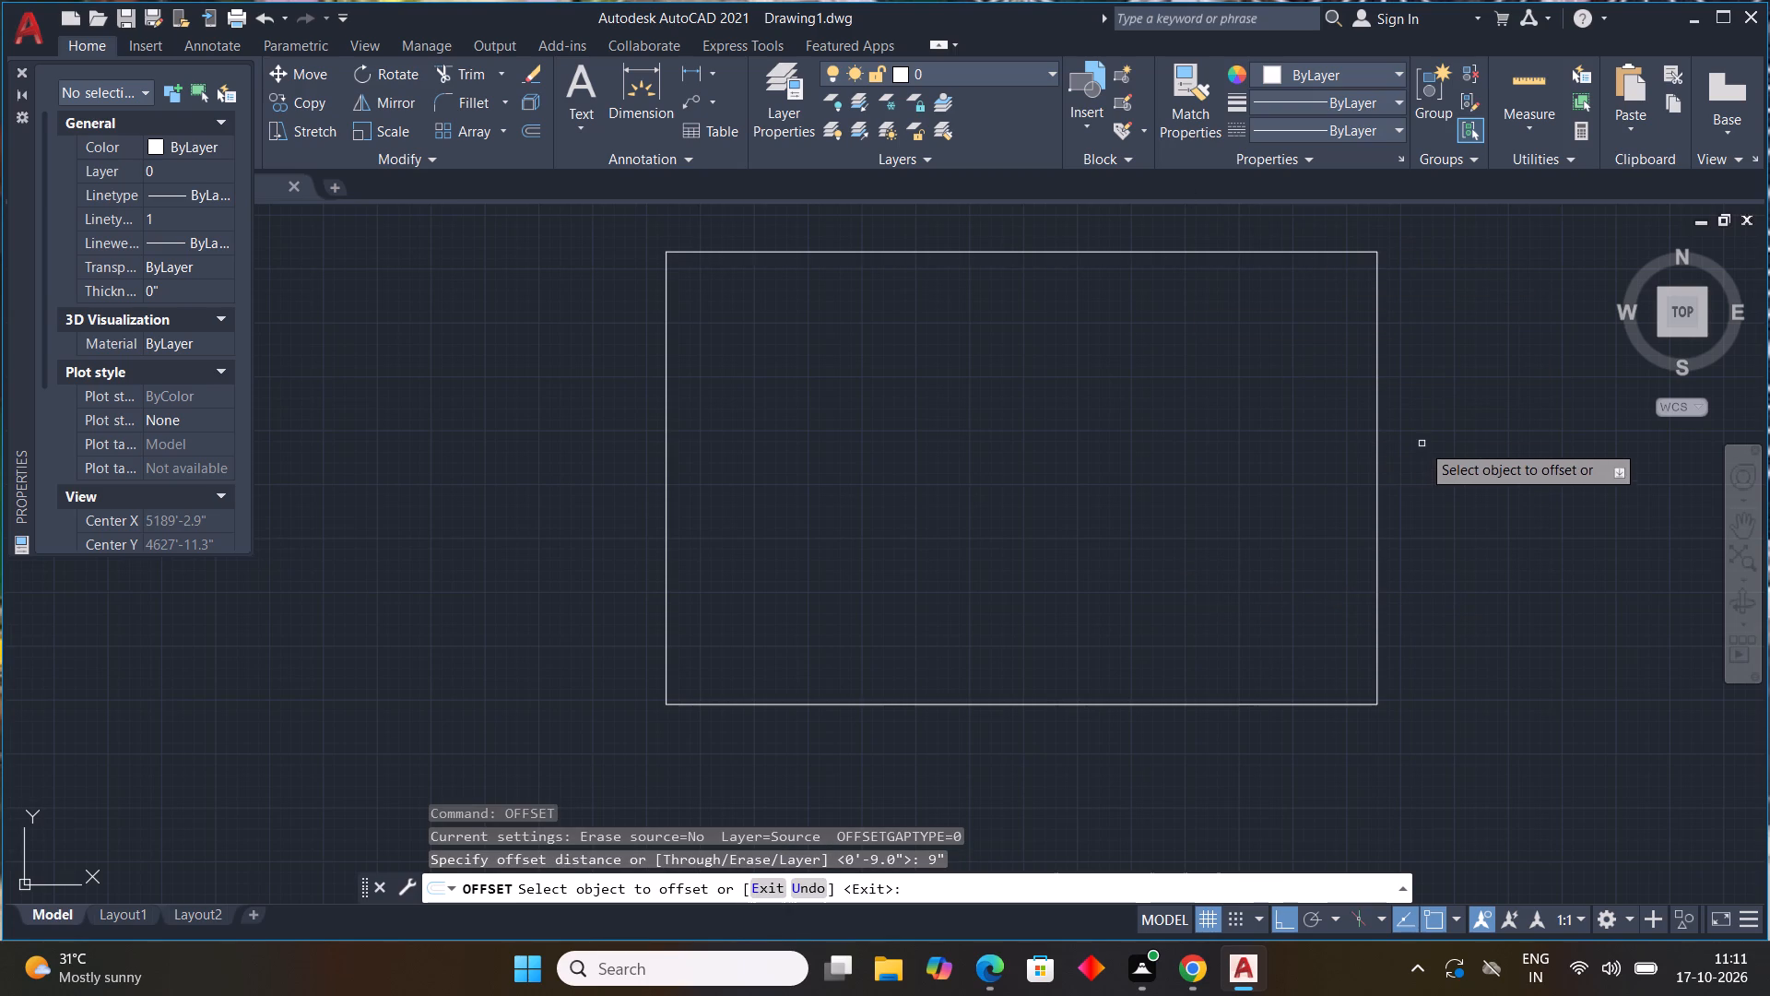
click(1375, 431)
click(1099, 397)
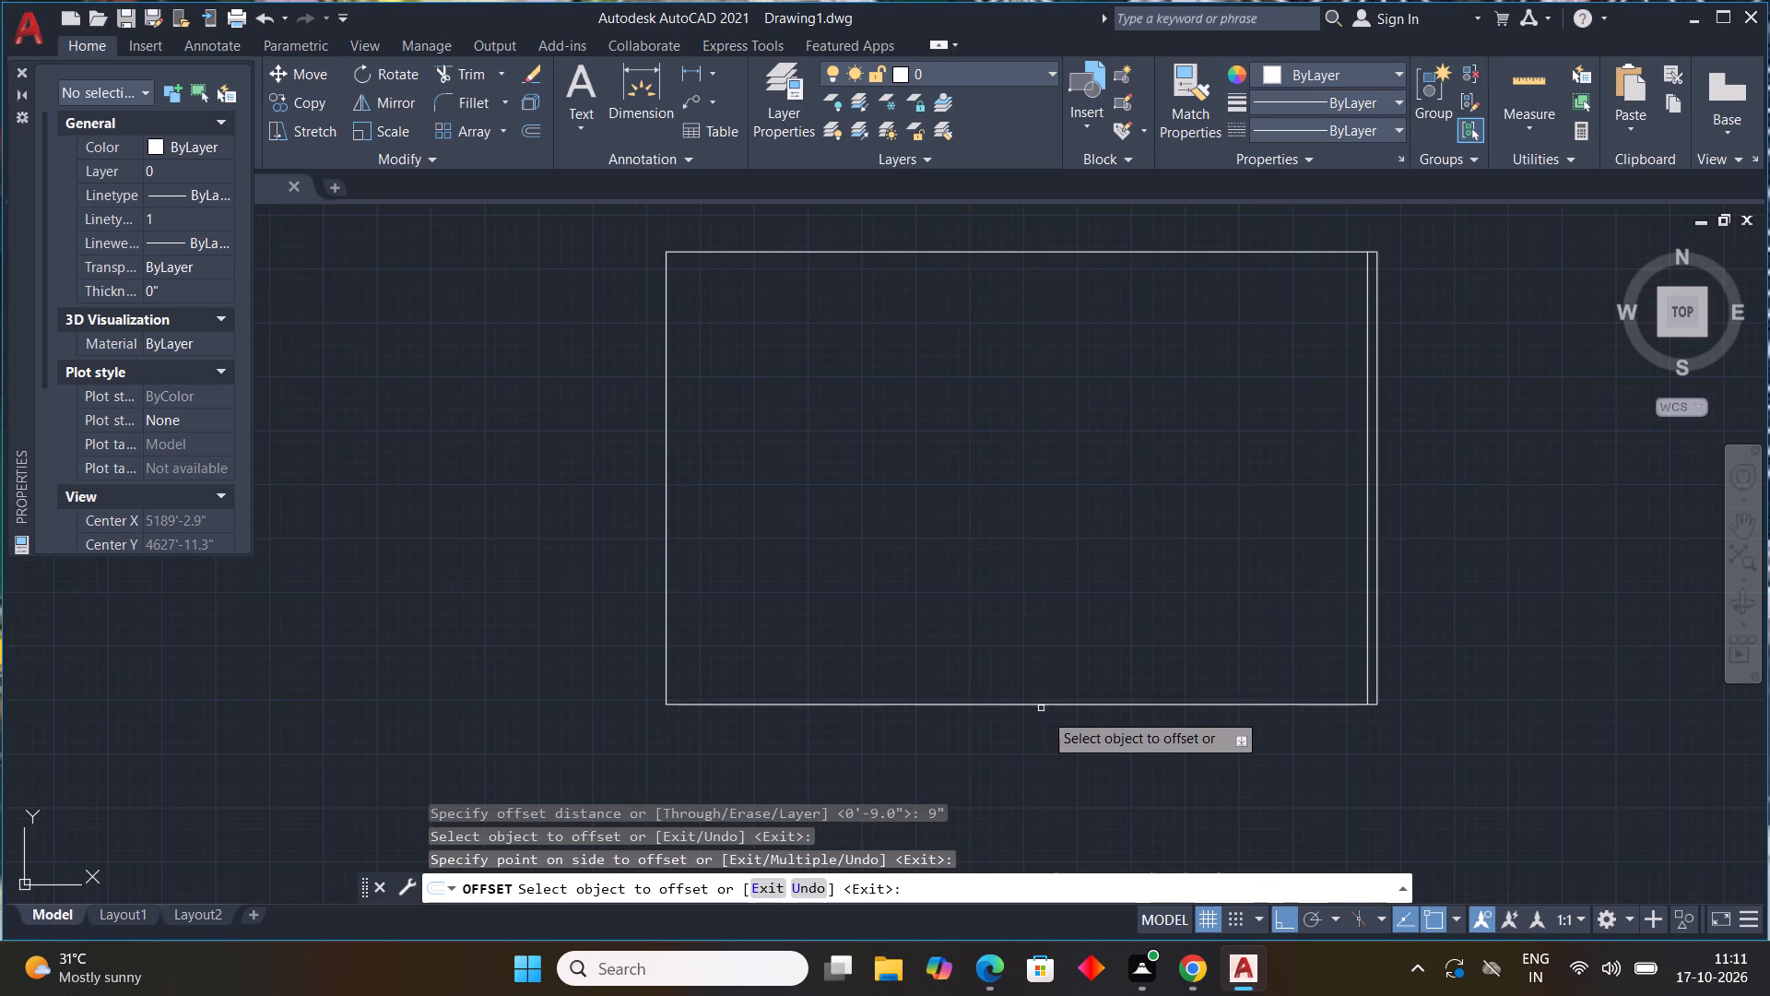
drag(1048, 706, 1048, 698)
click(1034, 625)
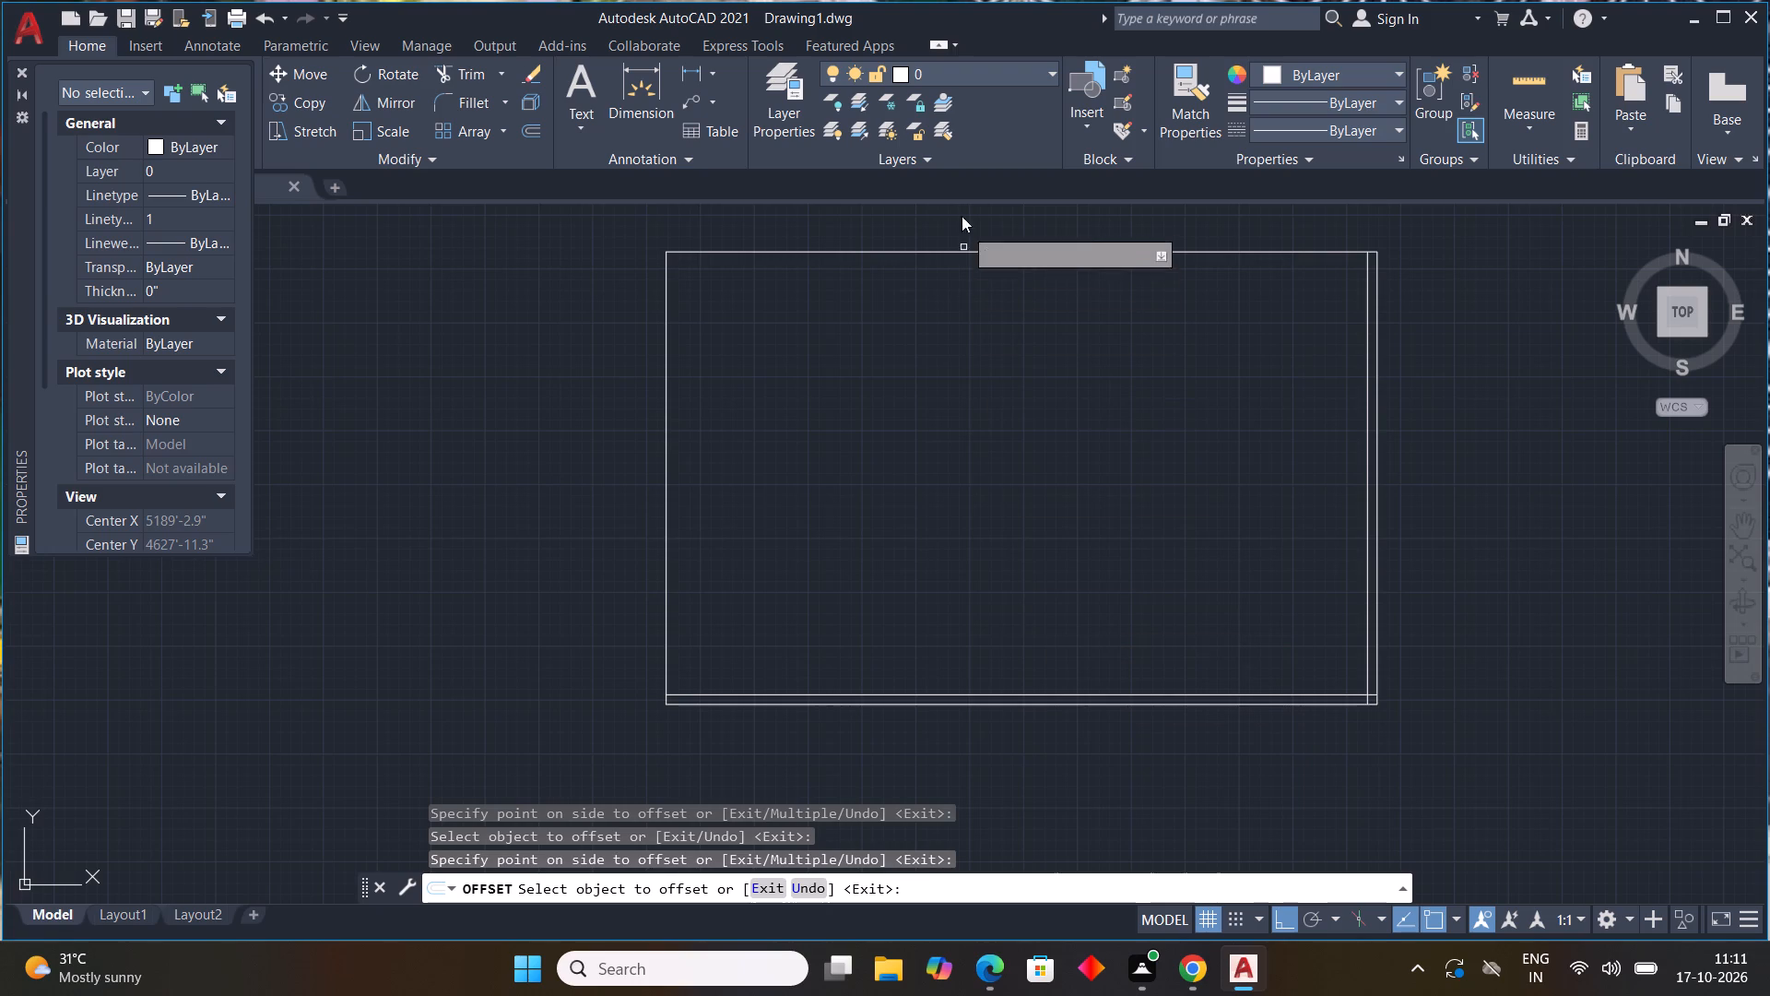
click(962, 250)
click(966, 343)
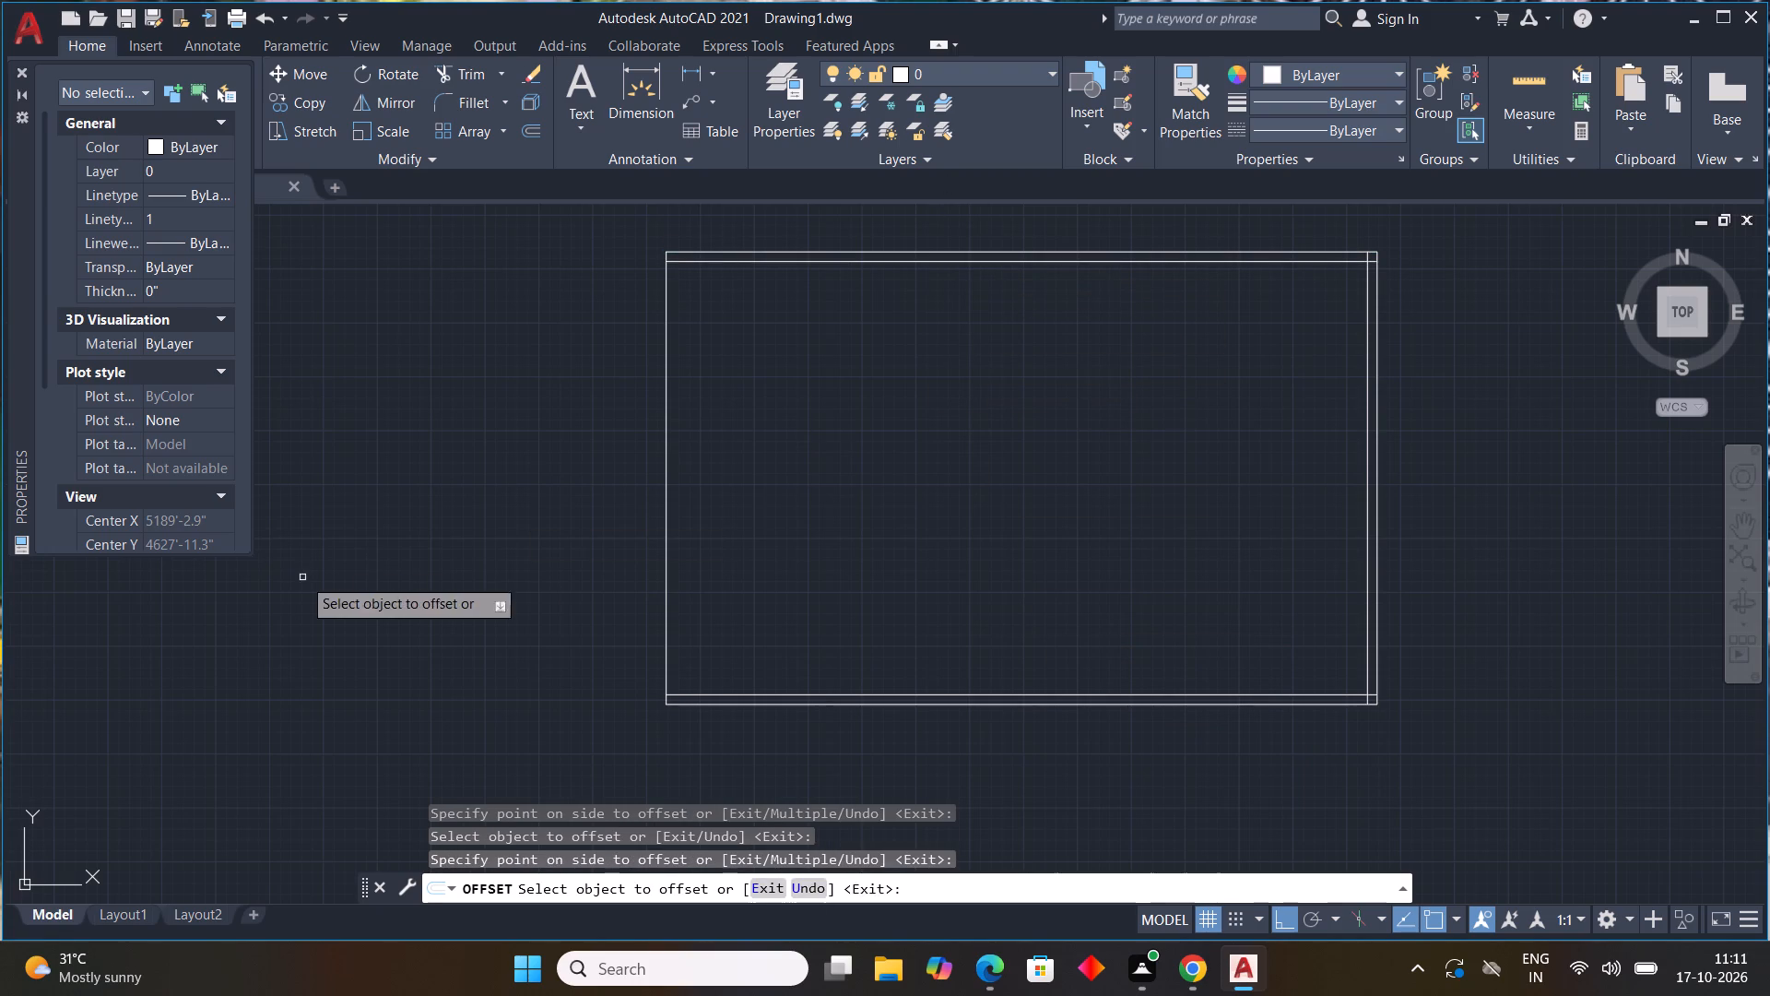
drag(665, 501, 679, 502)
click(973, 504)
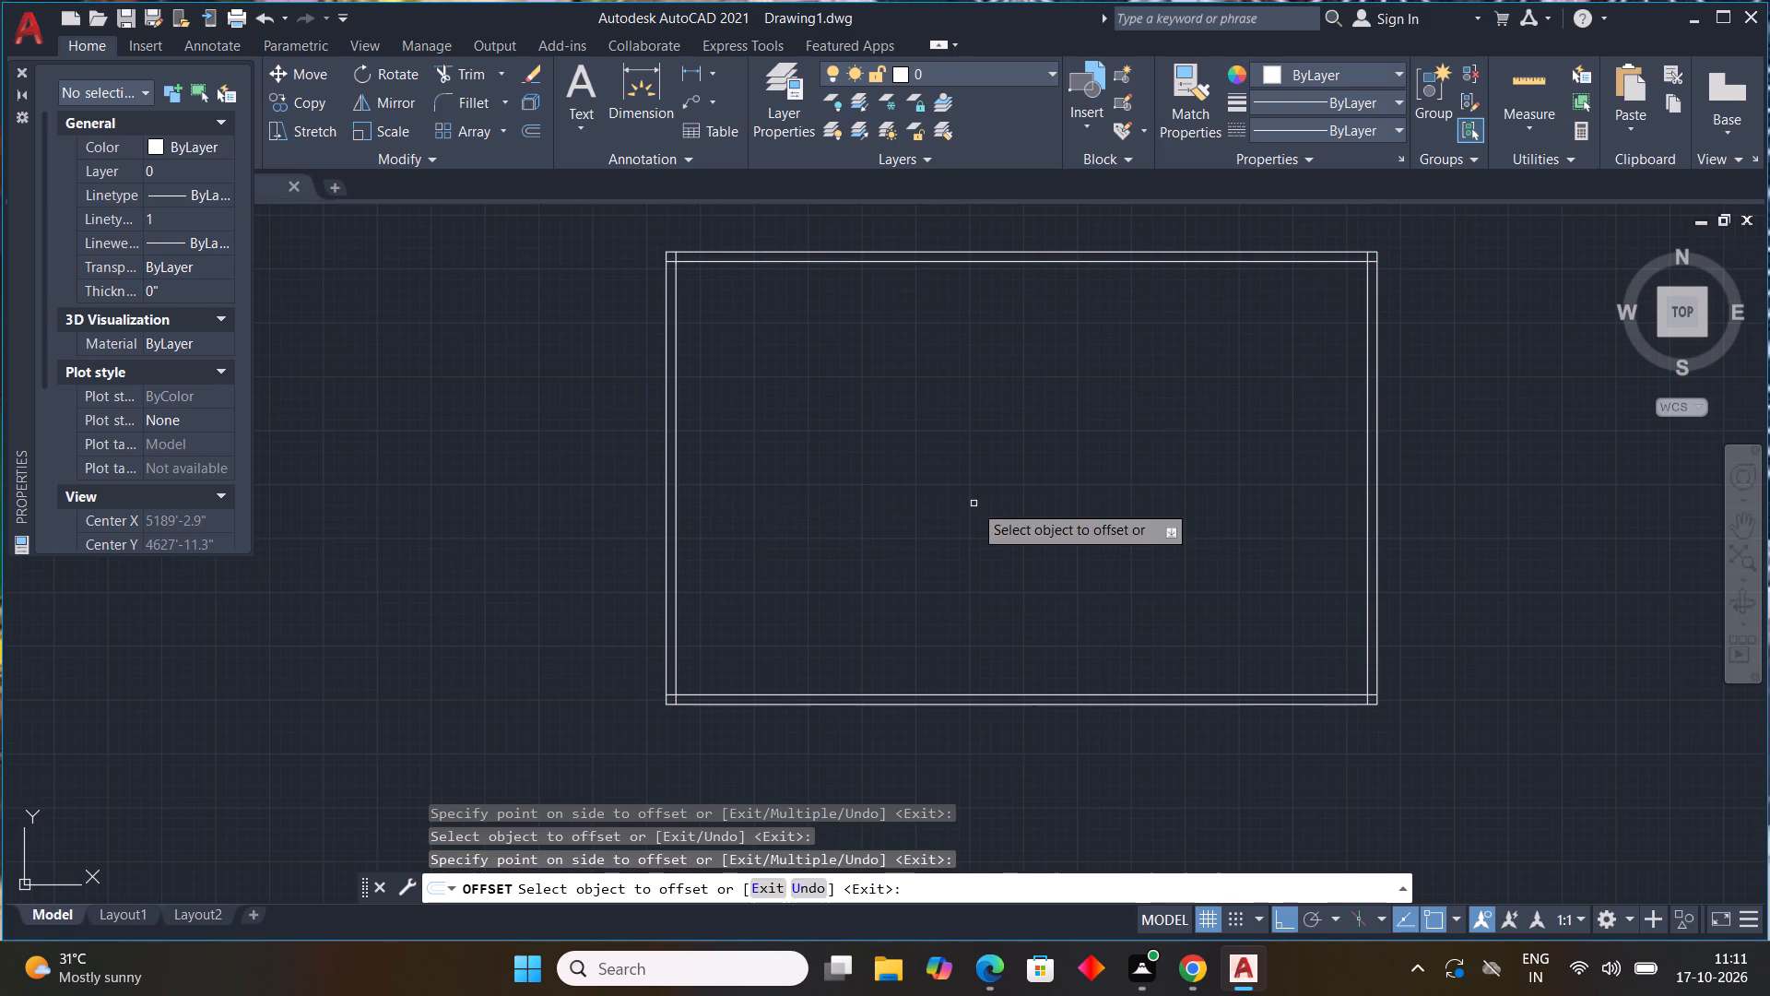
key(Escape)
key(Escape)
key(Escape)
key(Escape)
key(Escape)
key(Escape)
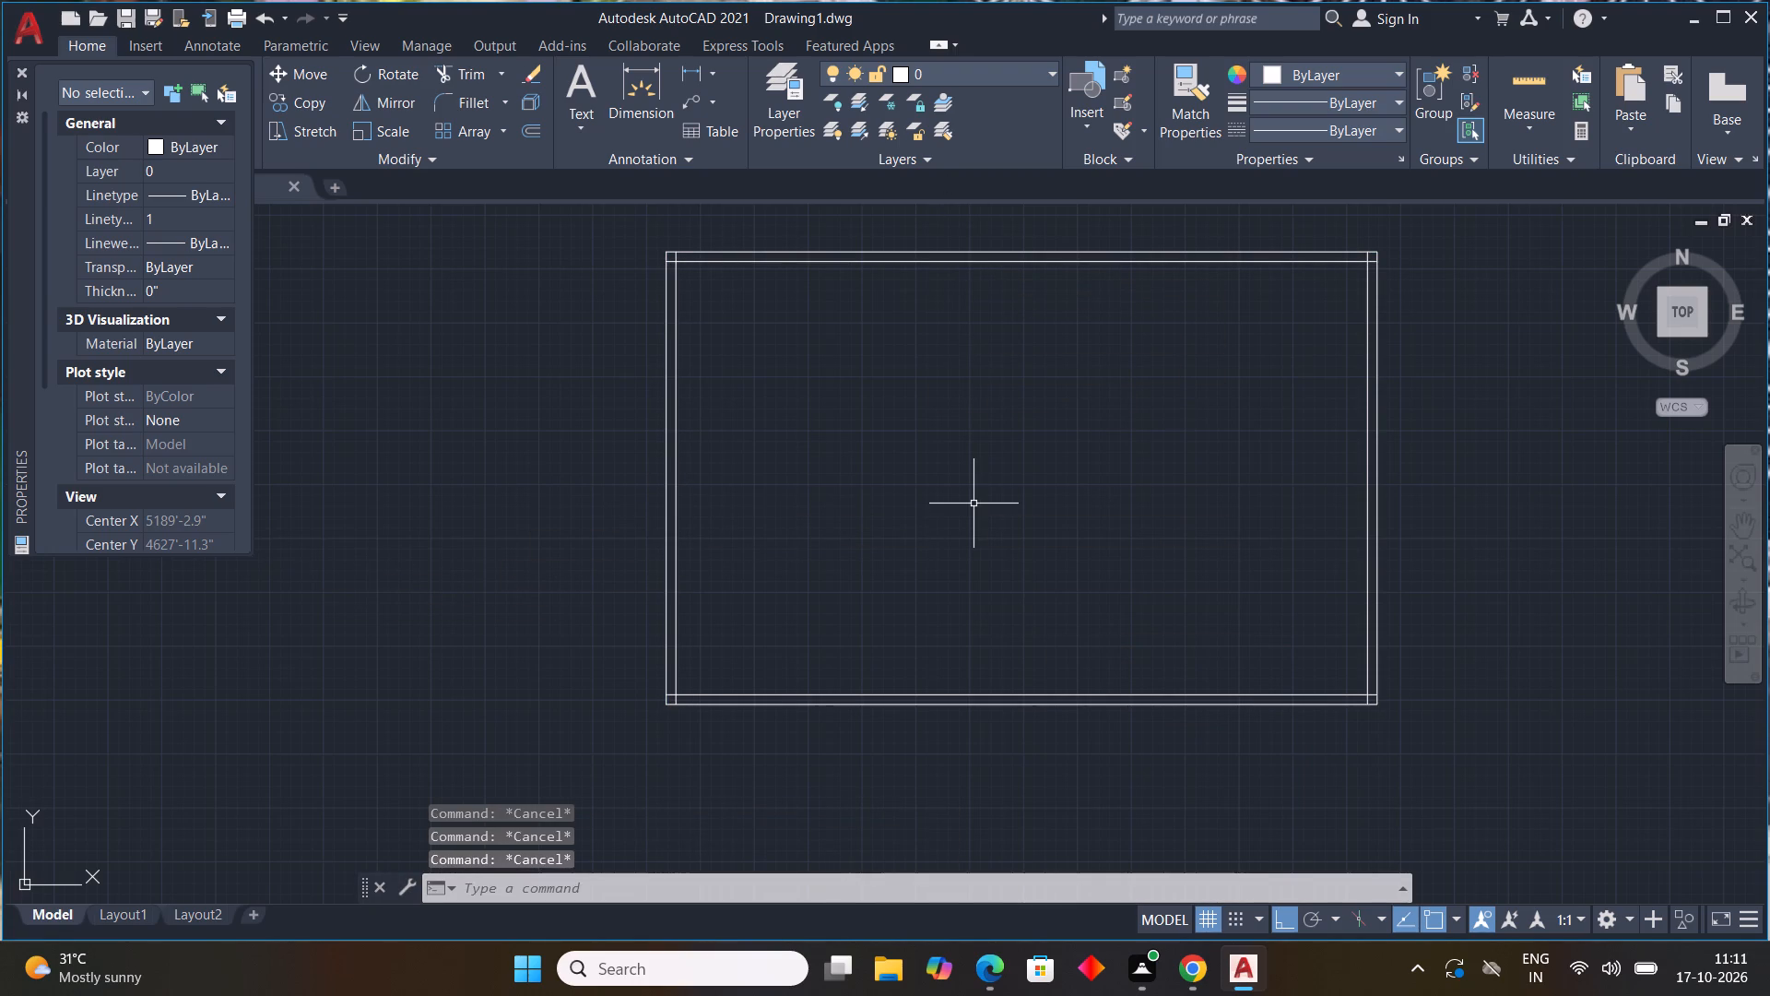
Trim the overlapping ends of the inner offset lines at the rectangle's two lower corners.
text(TR)
key(space)
scroll(658, 717, up, 4)
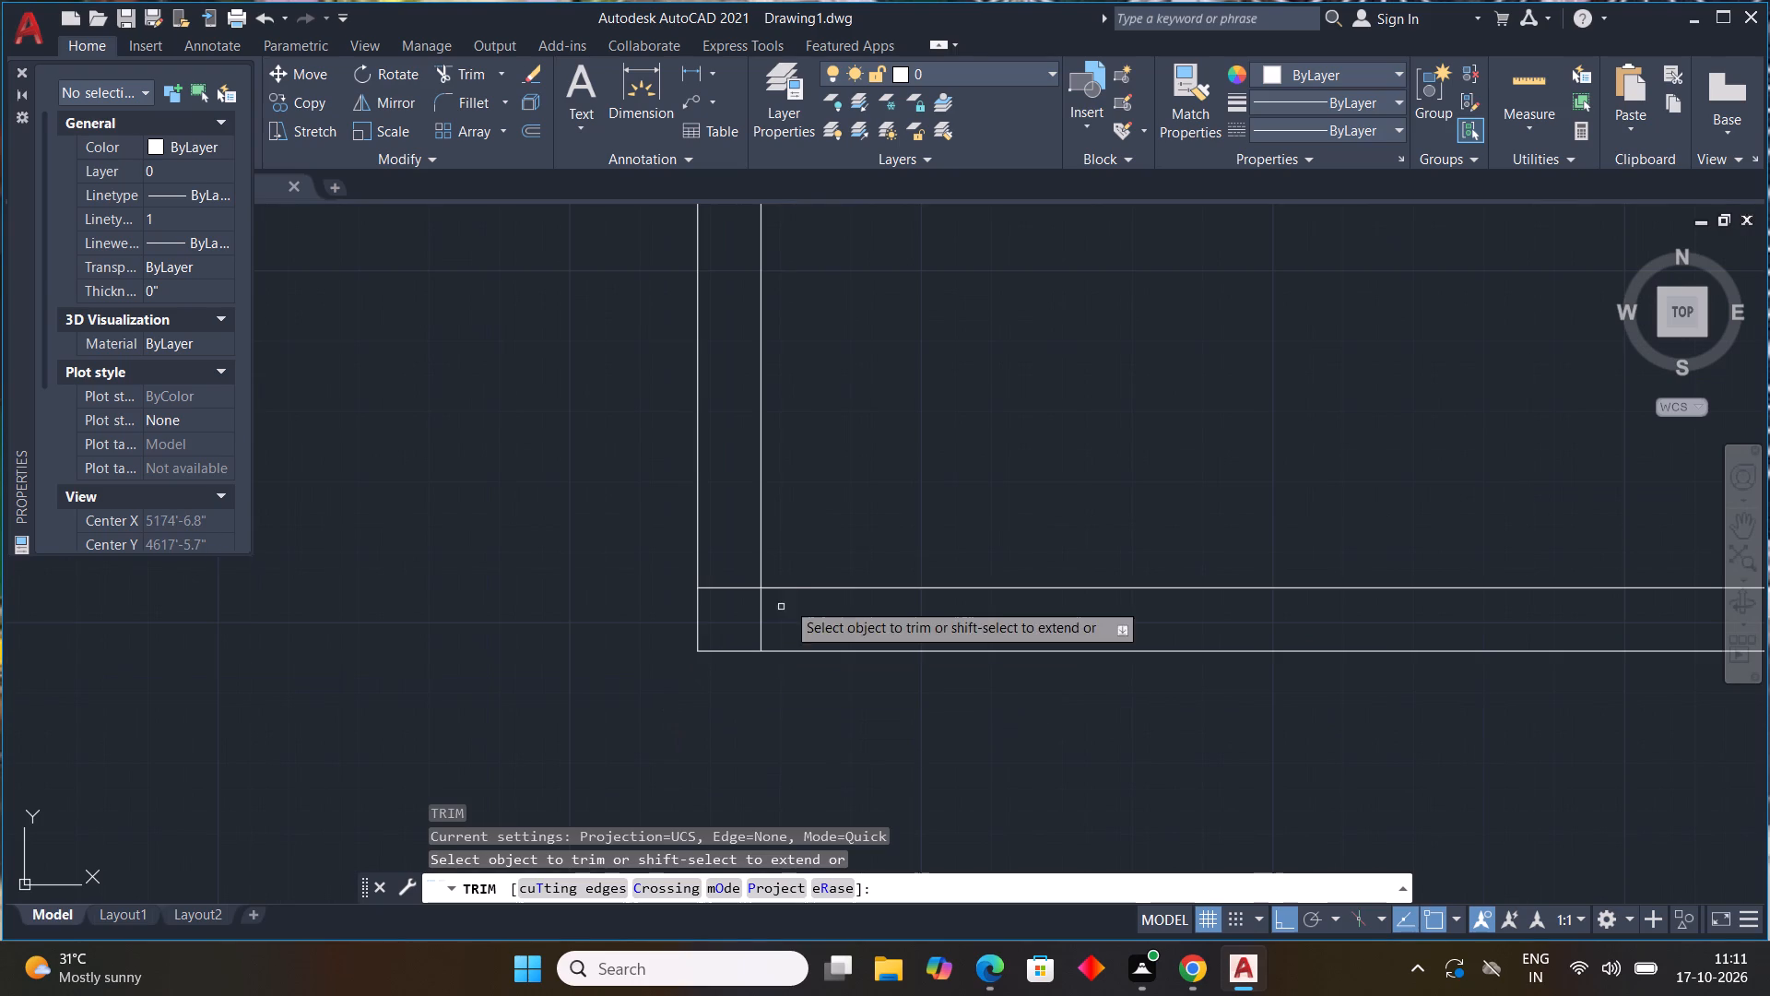
drag(733, 563, 788, 628)
scroll(814, 630, down, 4)
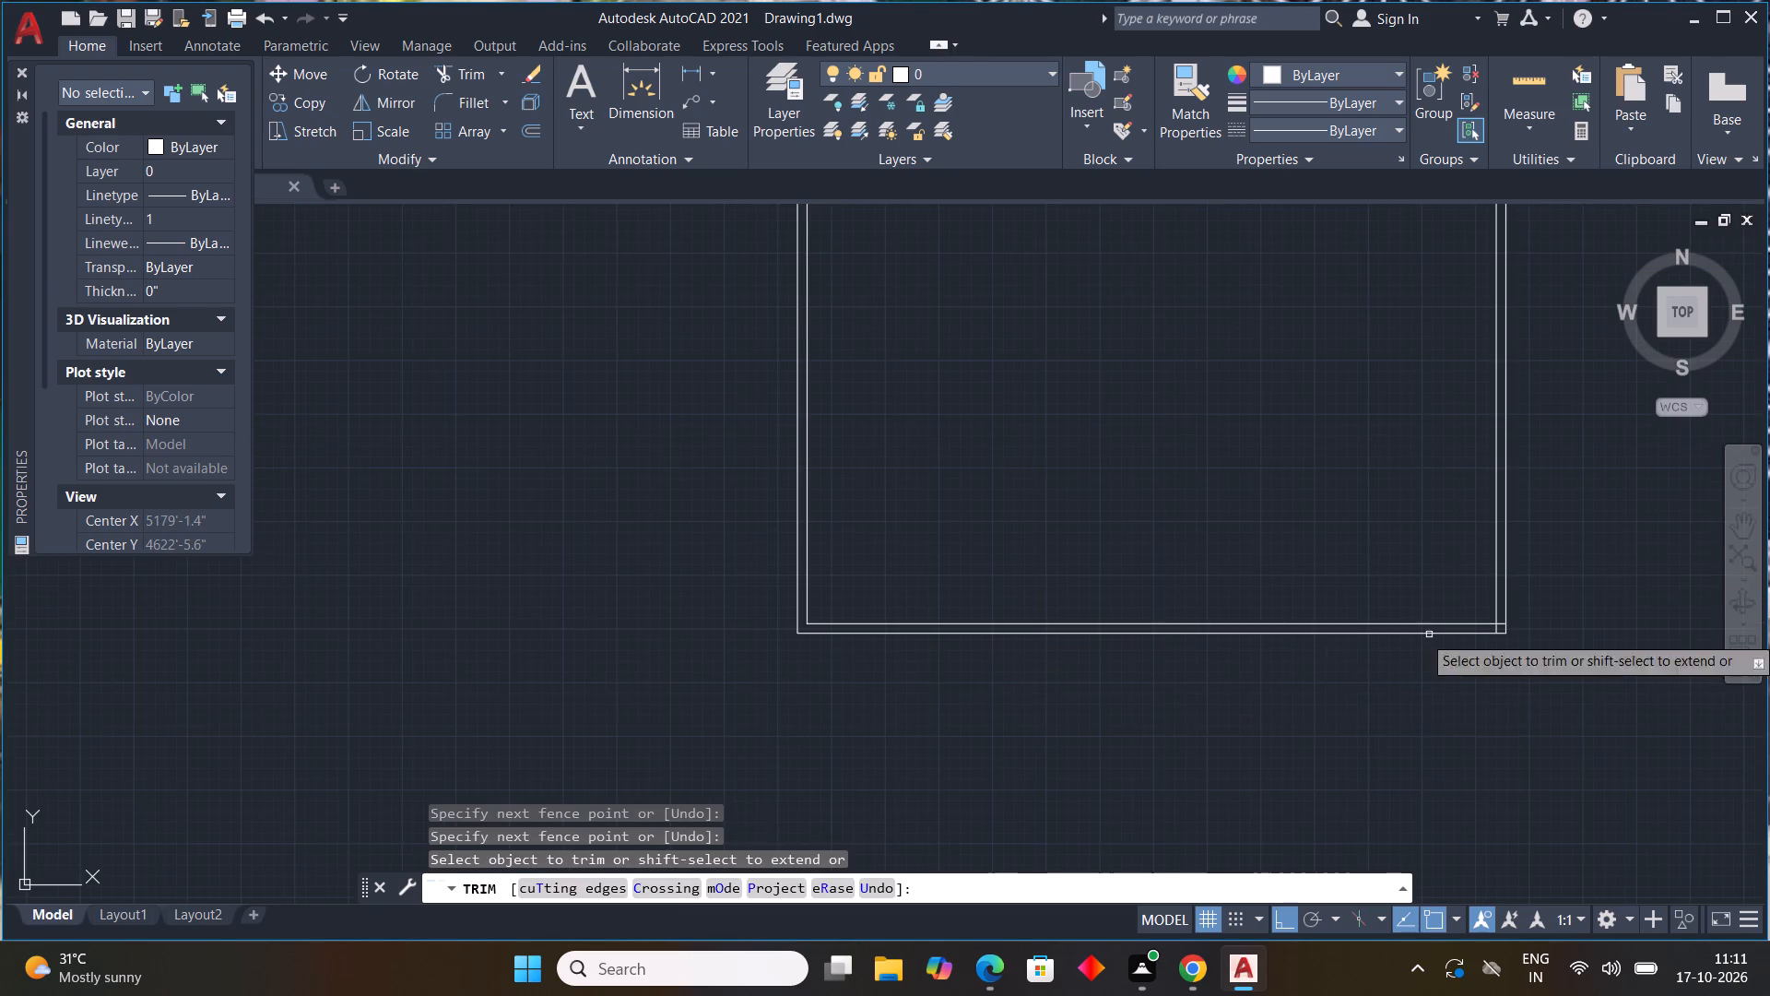
scroll(1615, 623, up, 1)
middle_drag(1617, 622, 1426, 522)
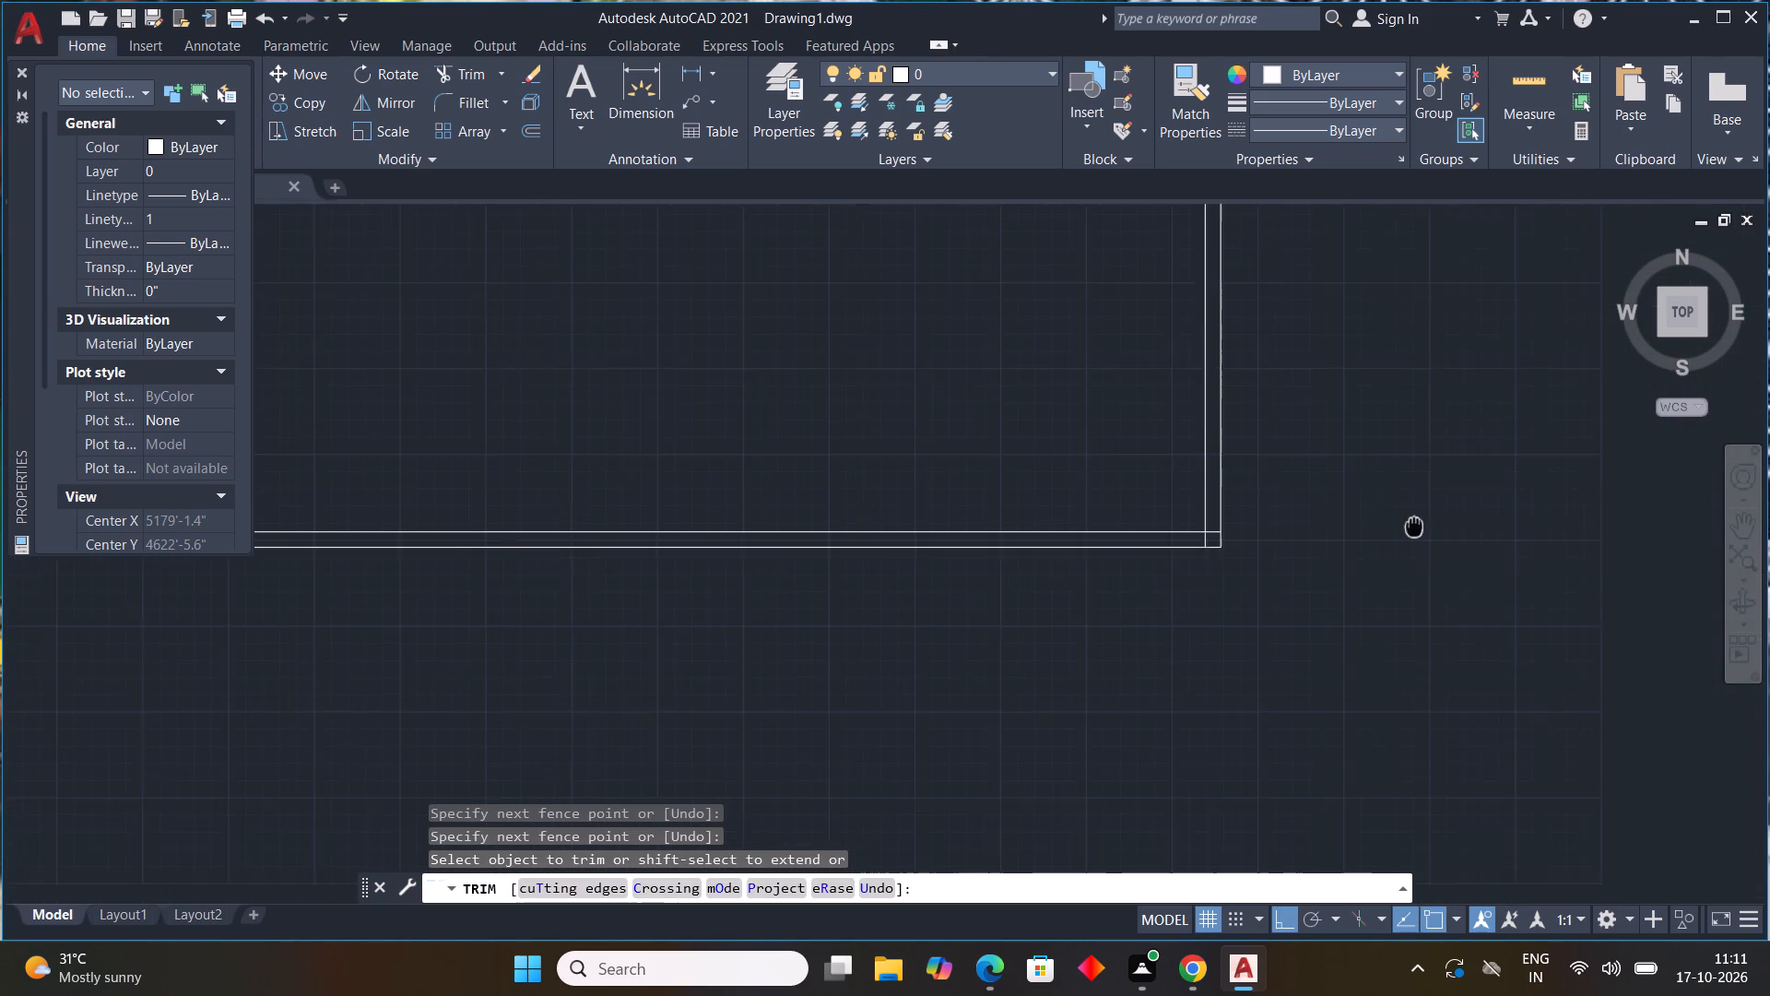
middle_drag(1426, 522, 1422, 522)
scroll(1244, 538, up, 4)
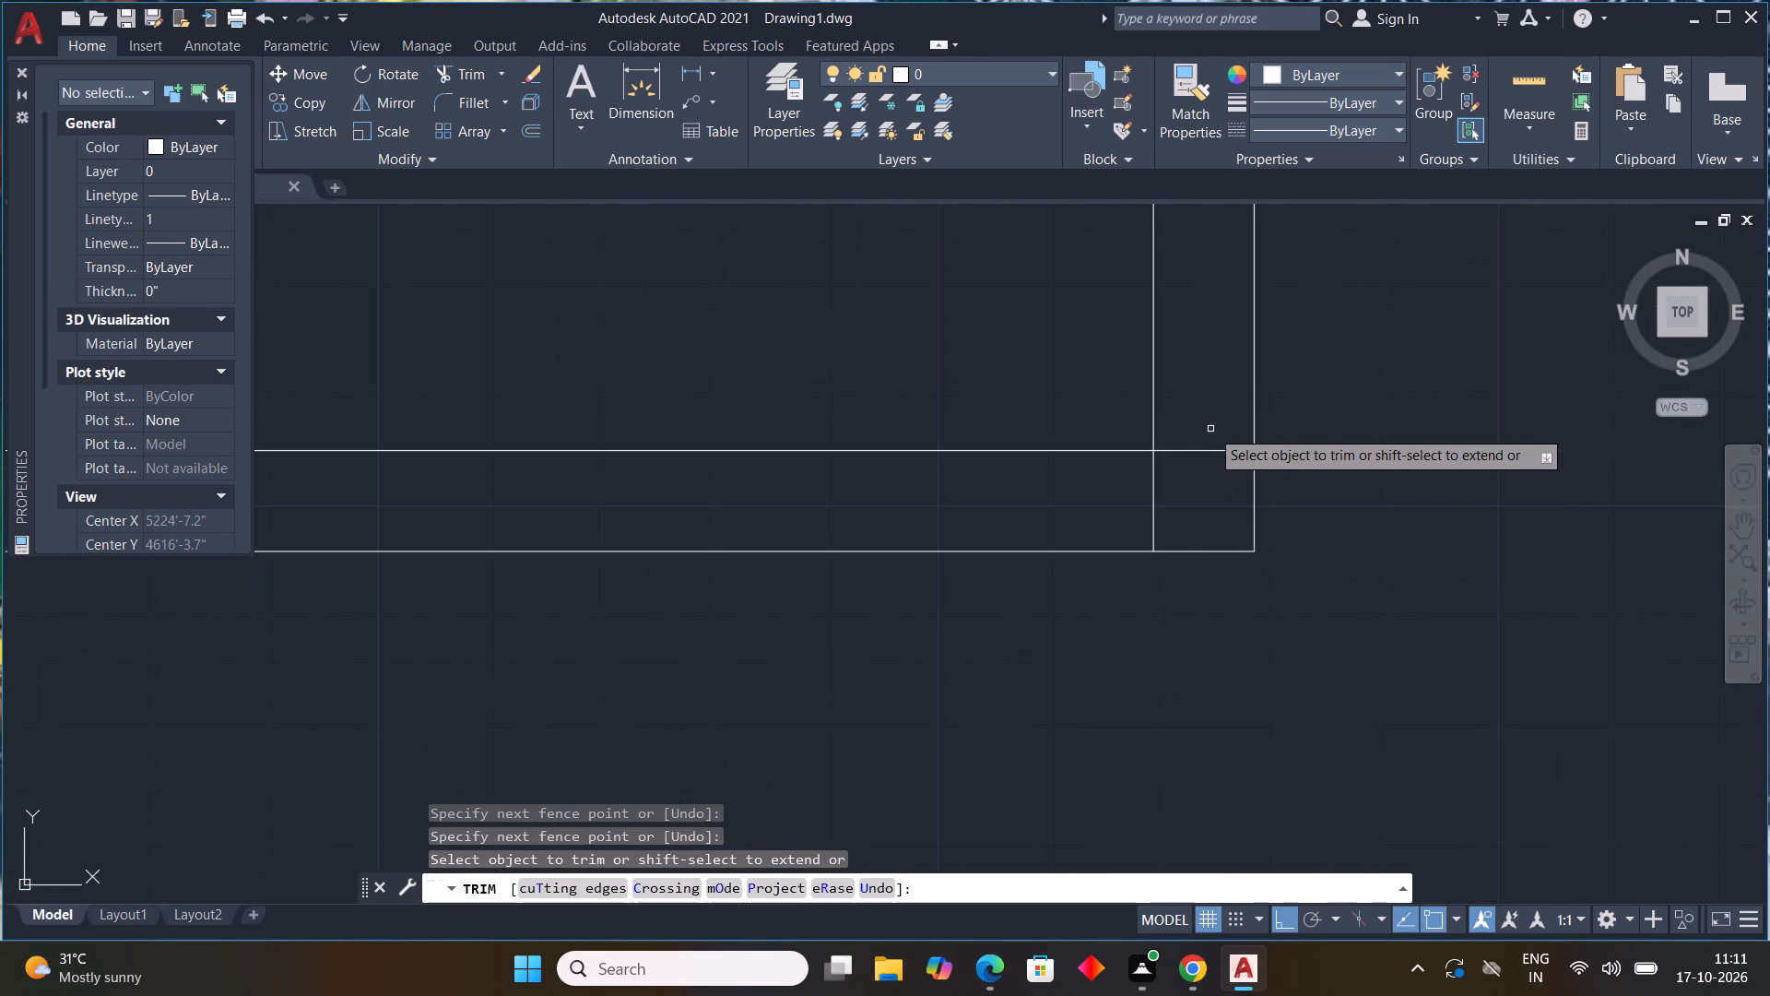
drag(1210, 429, 1086, 541)
scroll(1192, 507, down, 5)
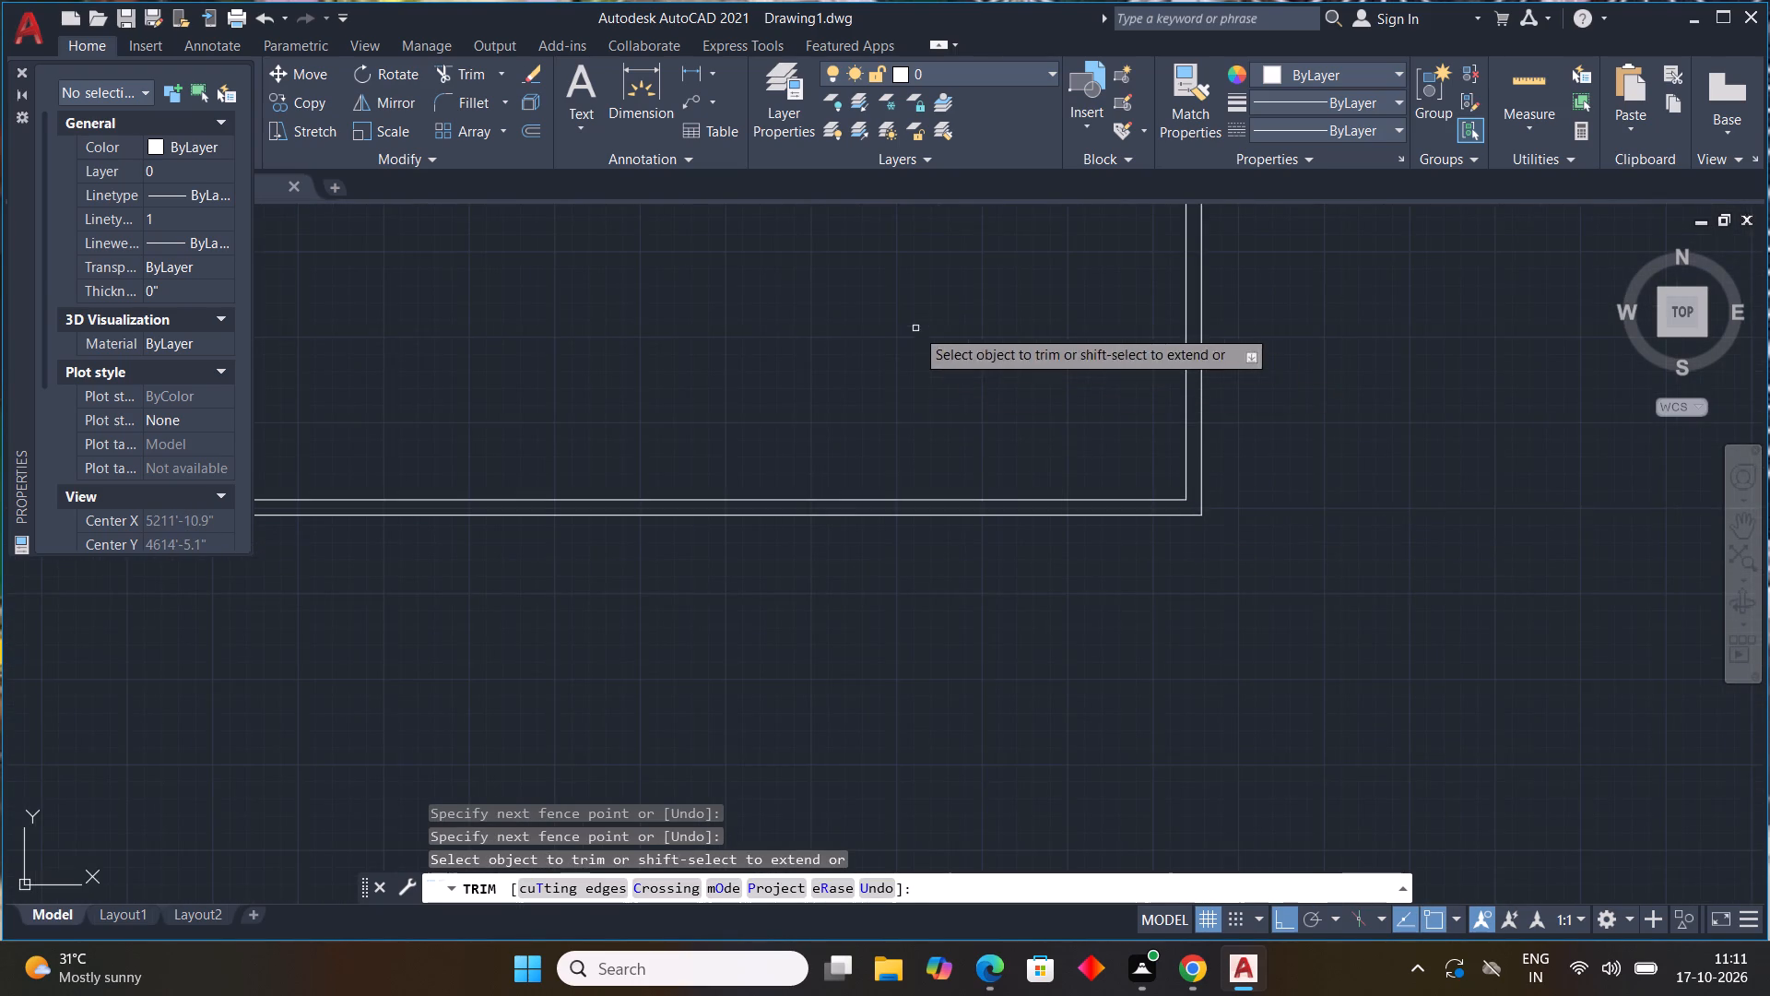
Trim the overlapping inner line ends at the rectangle's two upper corners and end the Trim command.
middle_drag(915, 332, 1399, 777)
scroll(915, 369, down, 1)
scroll(879, 452, up, 4)
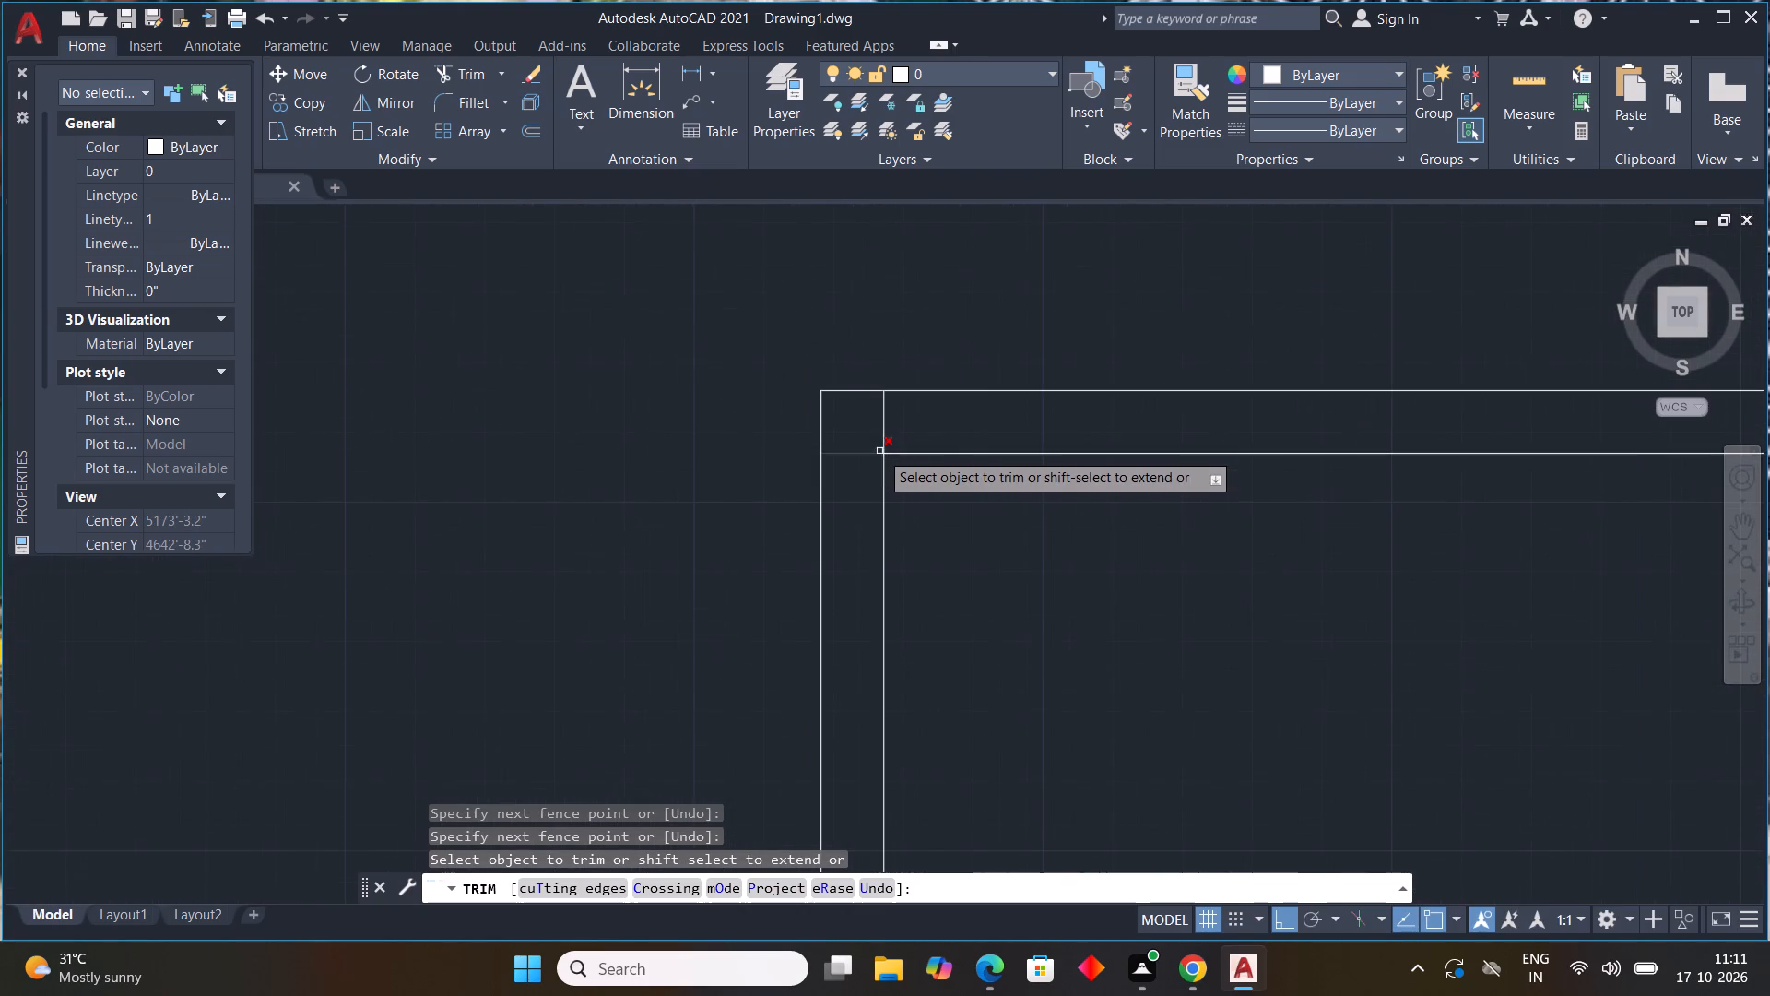
drag(846, 469, 899, 424)
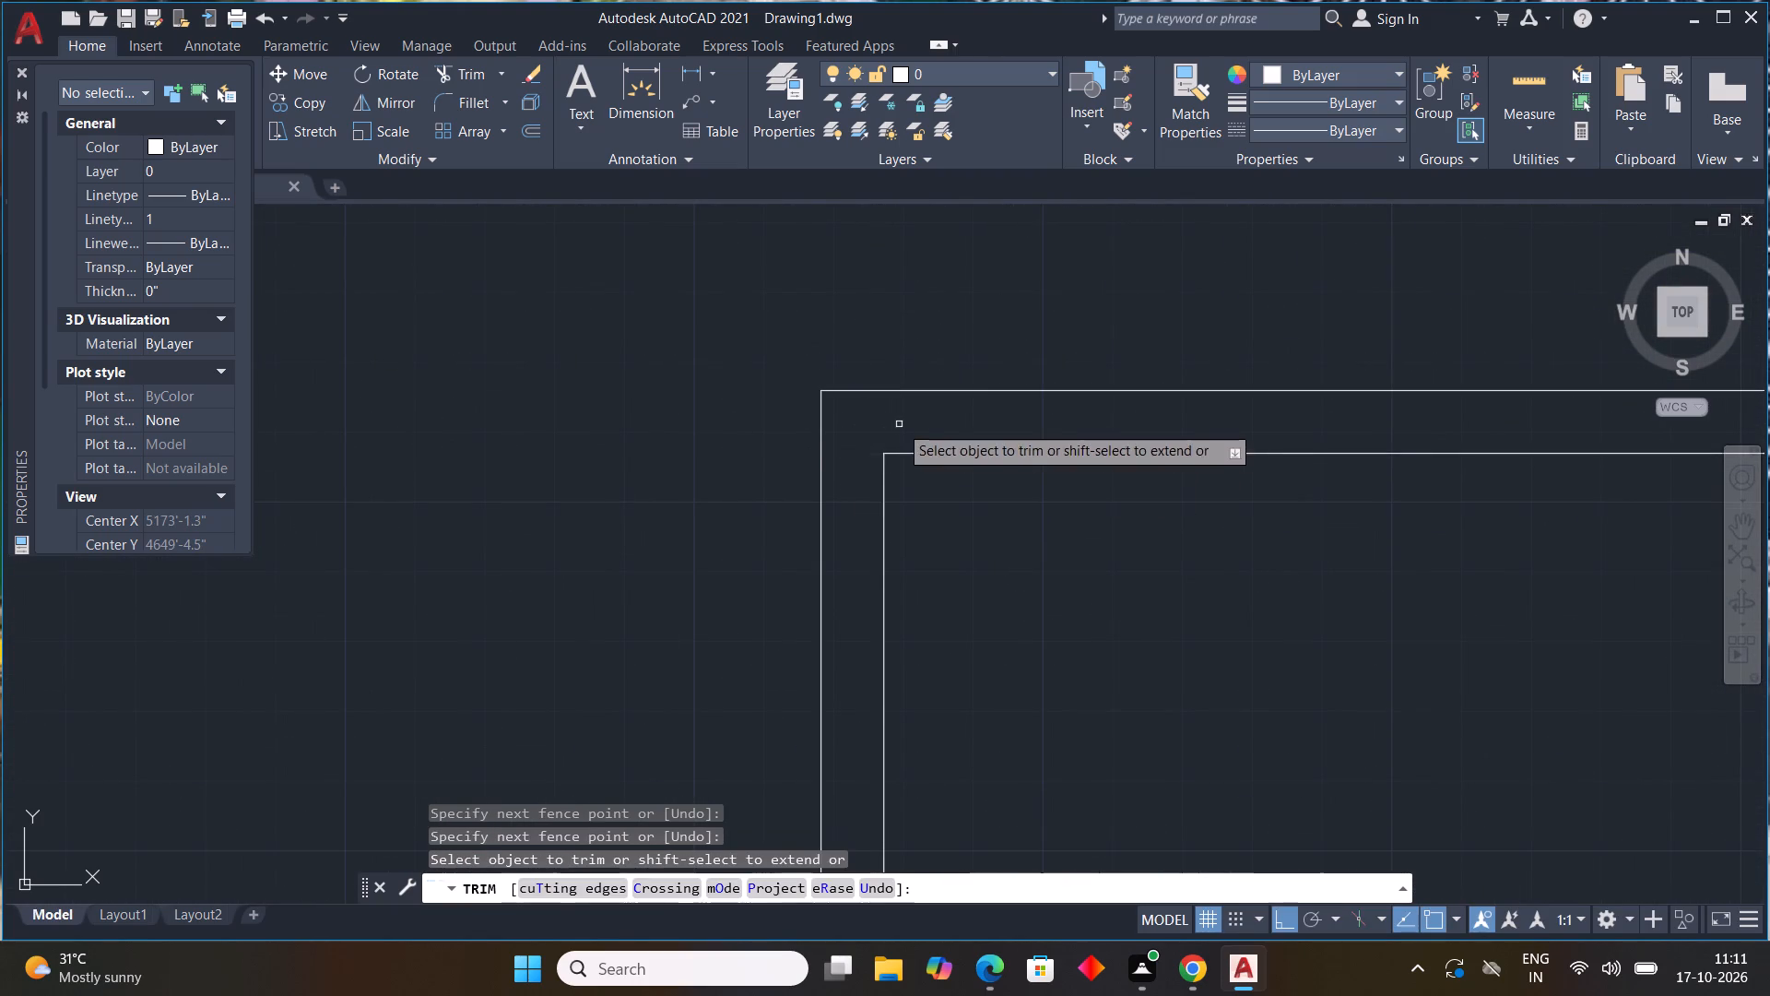
scroll(915, 447, down, 4)
middle_drag(1155, 560, 76, 668)
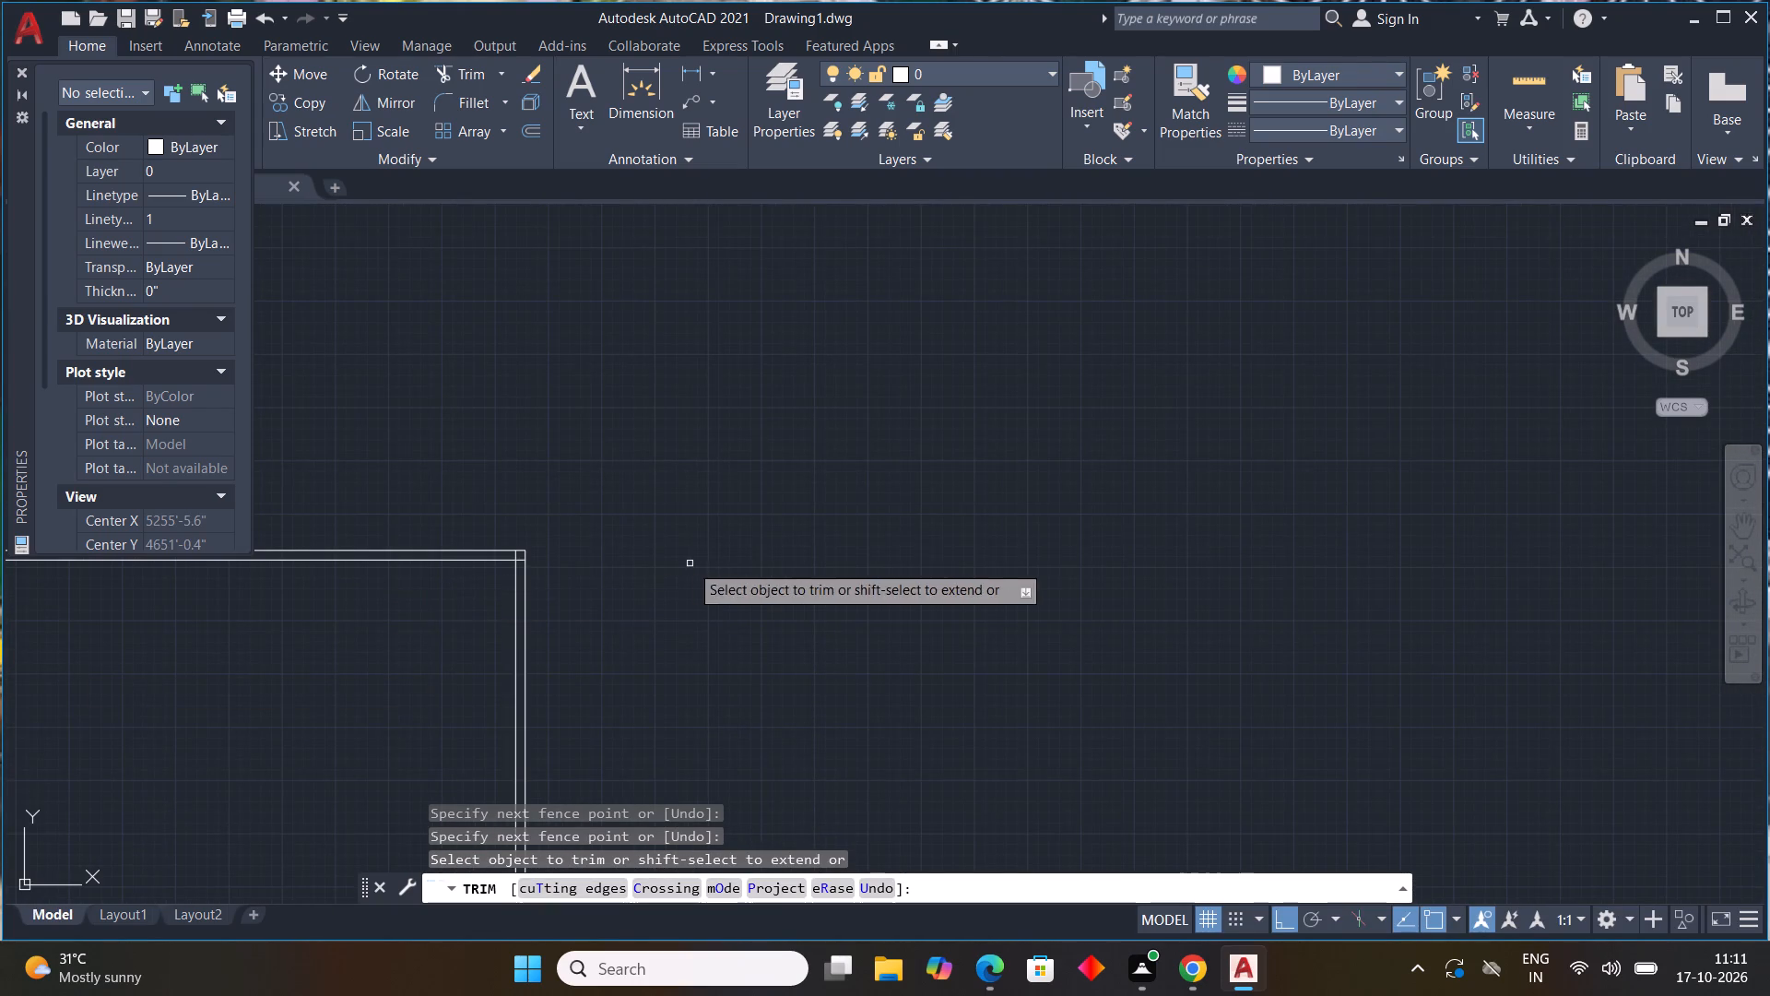
scroll(758, 556, down, 2)
middle_drag(644, 566, 945, 537)
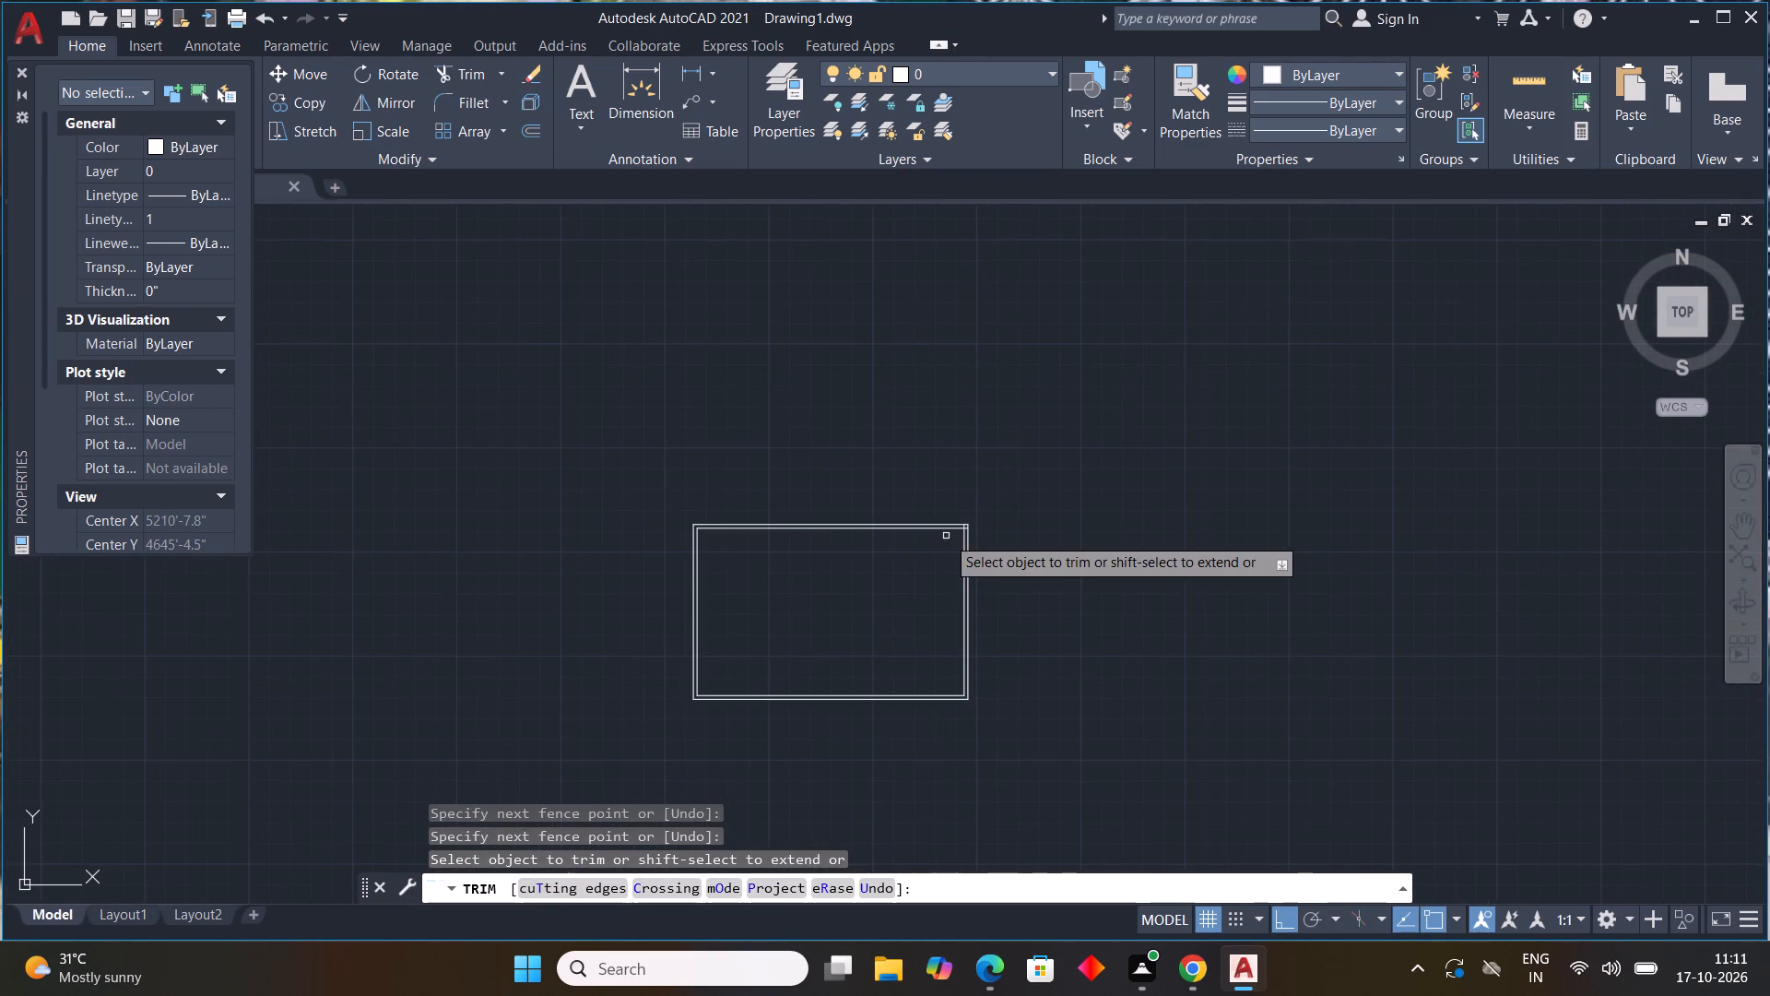
scroll(967, 532, up, 7)
drag(974, 480, 956, 356)
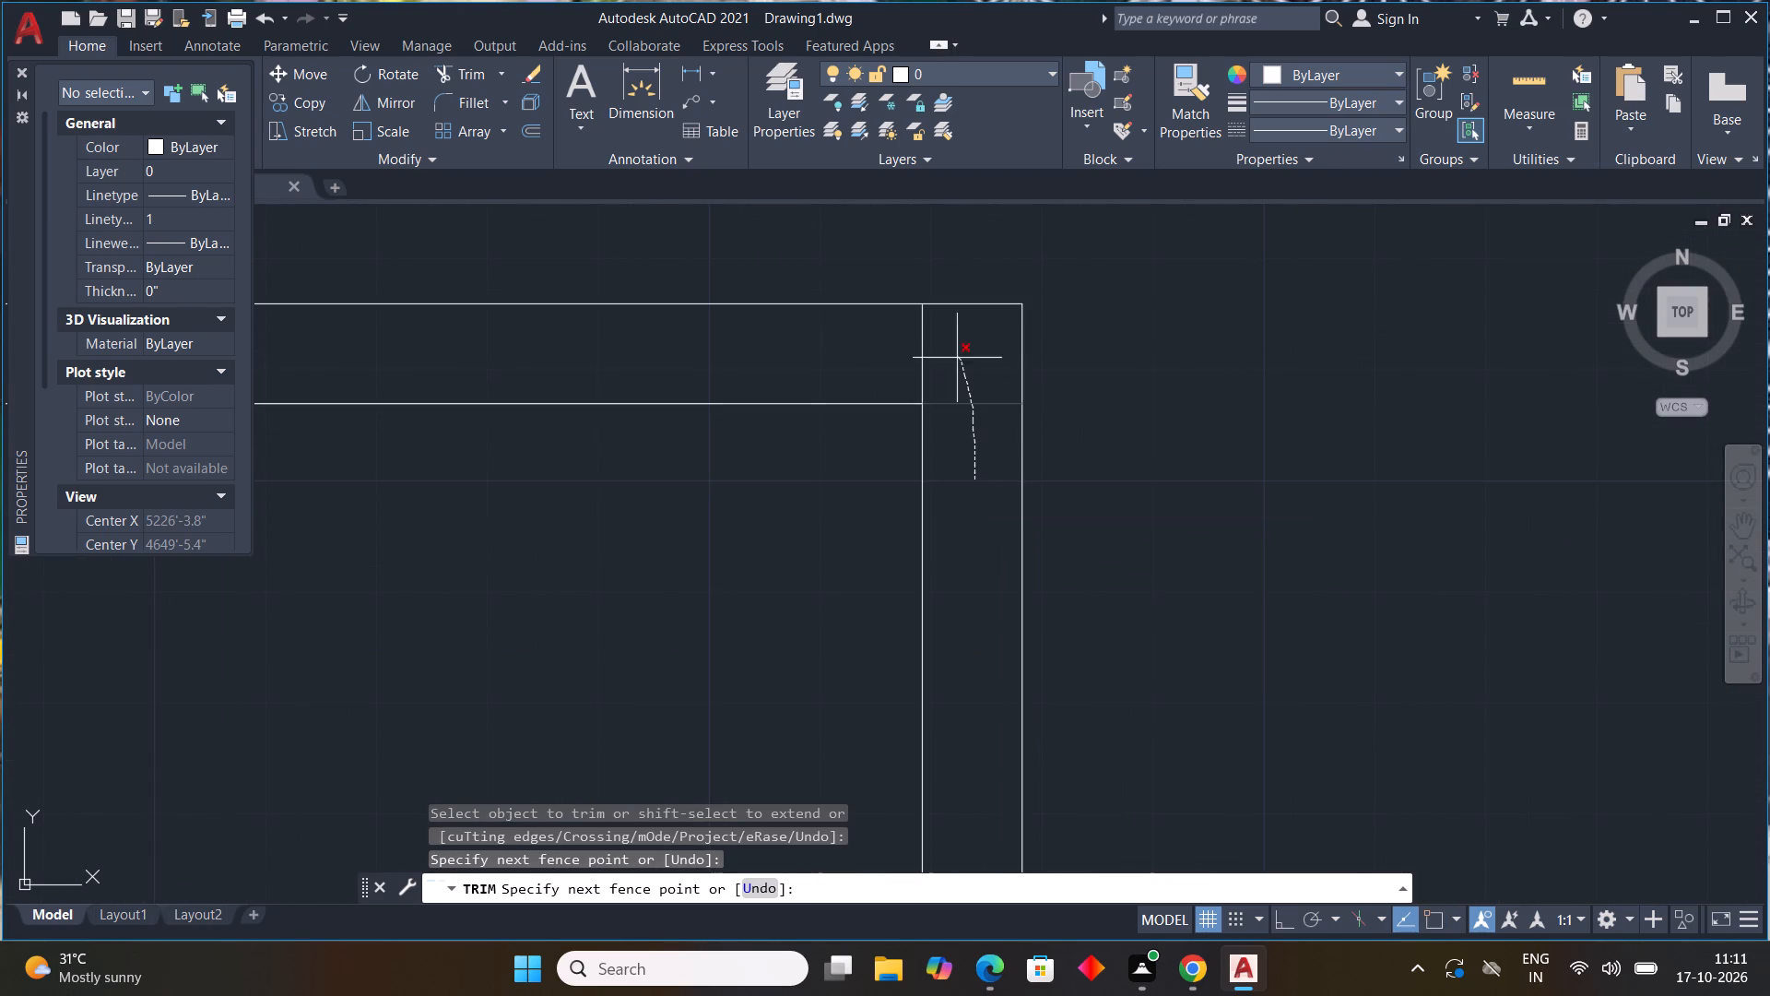
drag(956, 356, 818, 359)
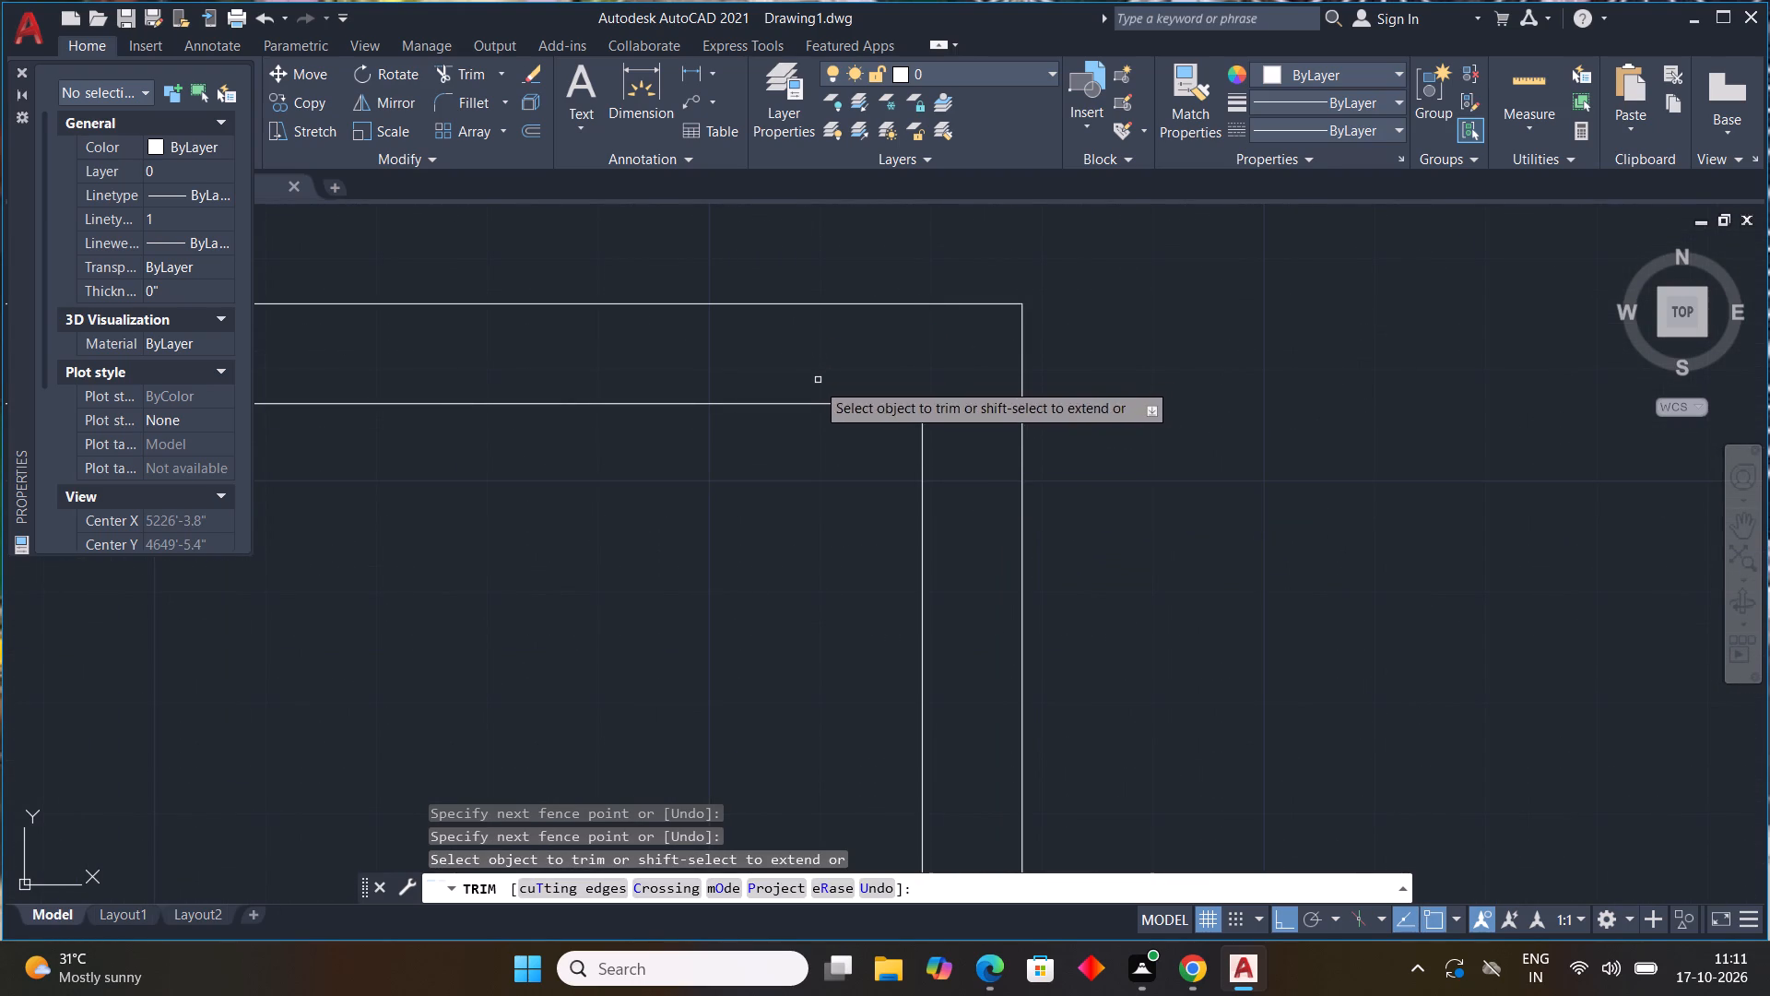
key(Escape)
key(Escape)
key(Escape)
key(Escape)
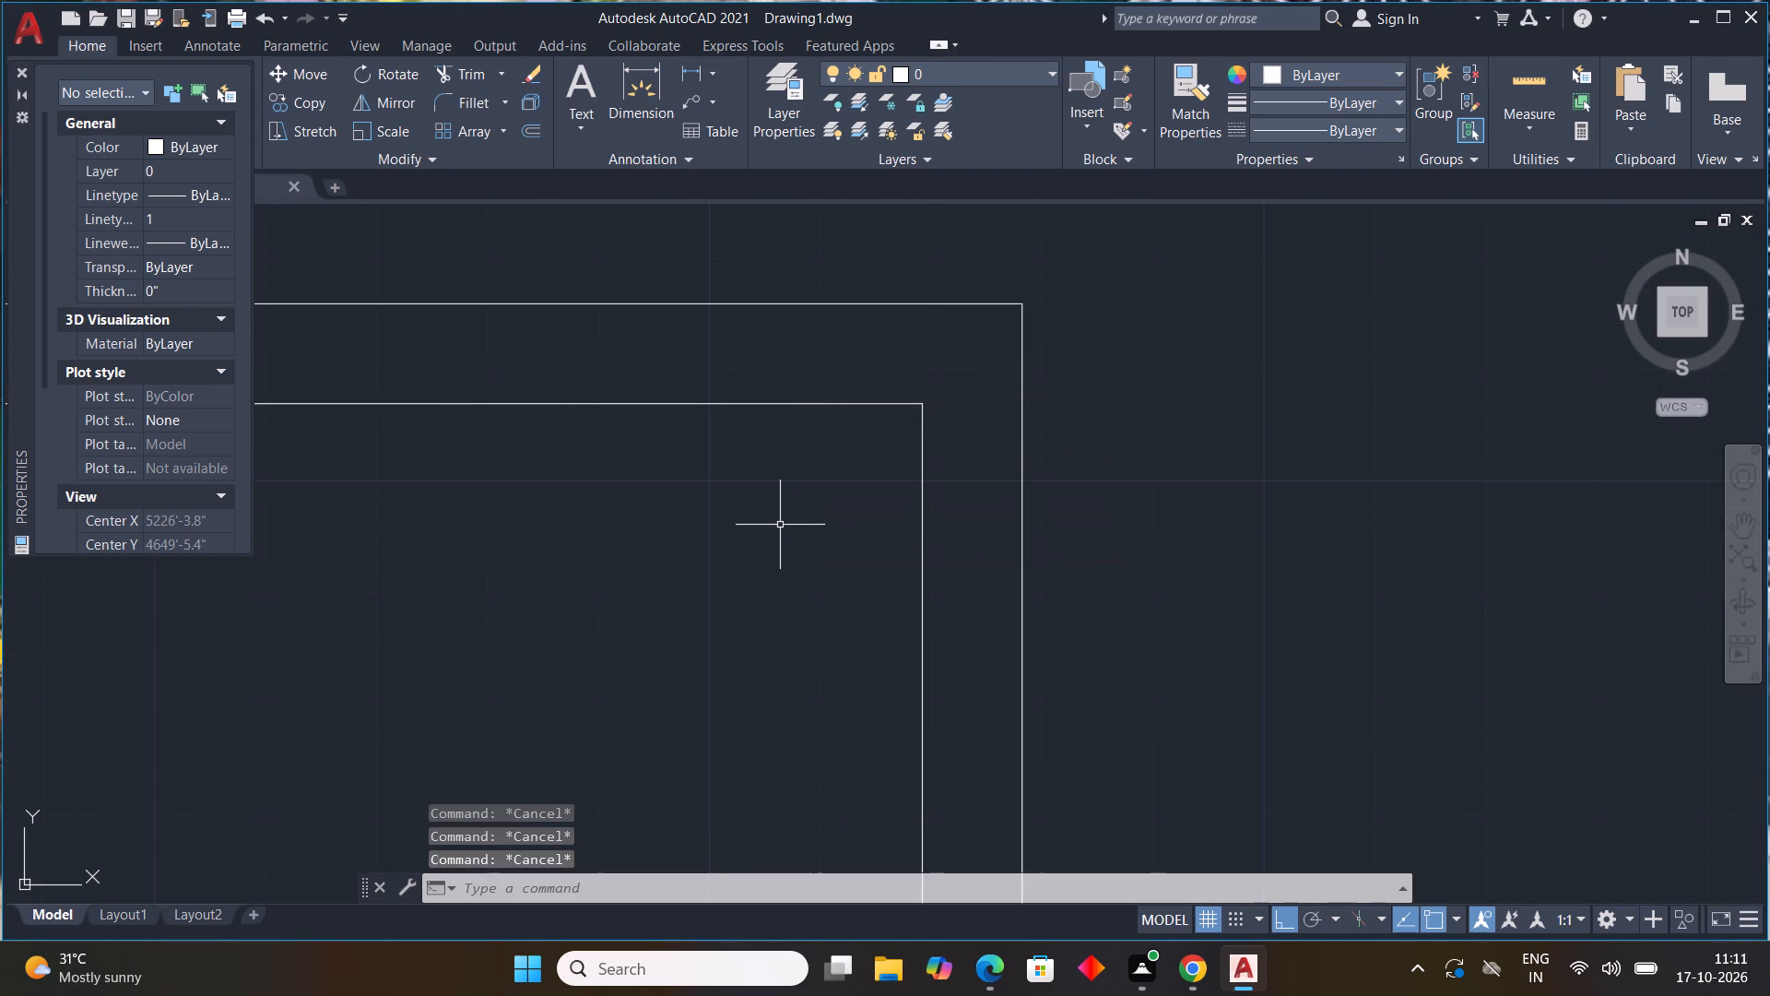
key(Escape)
key(Escape)
Offset the inner line of the left wall 19'3" toward the interior to place a vertical partition line.
scroll(781, 525, down, 2)
middle_drag(726, 563, 800, 551)
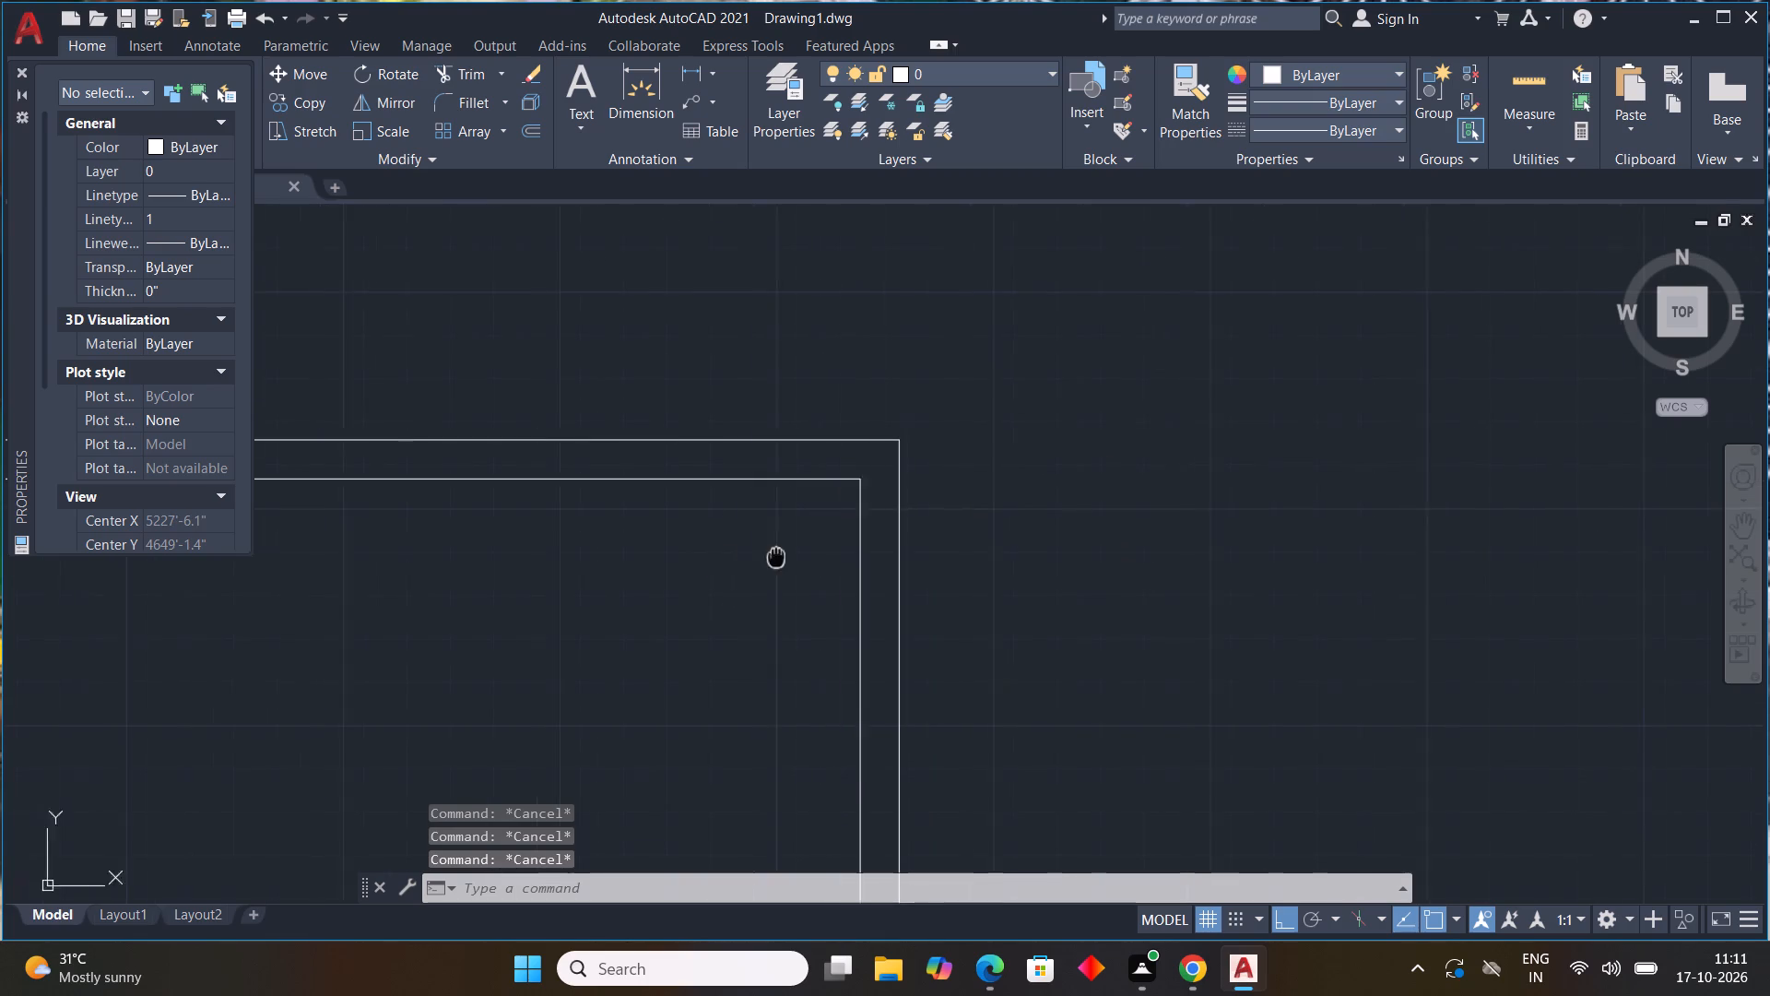
middle_drag(800, 551, 1374, 453)
scroll(1375, 449, down, 3)
middle_drag(921, 599, 1002, 548)
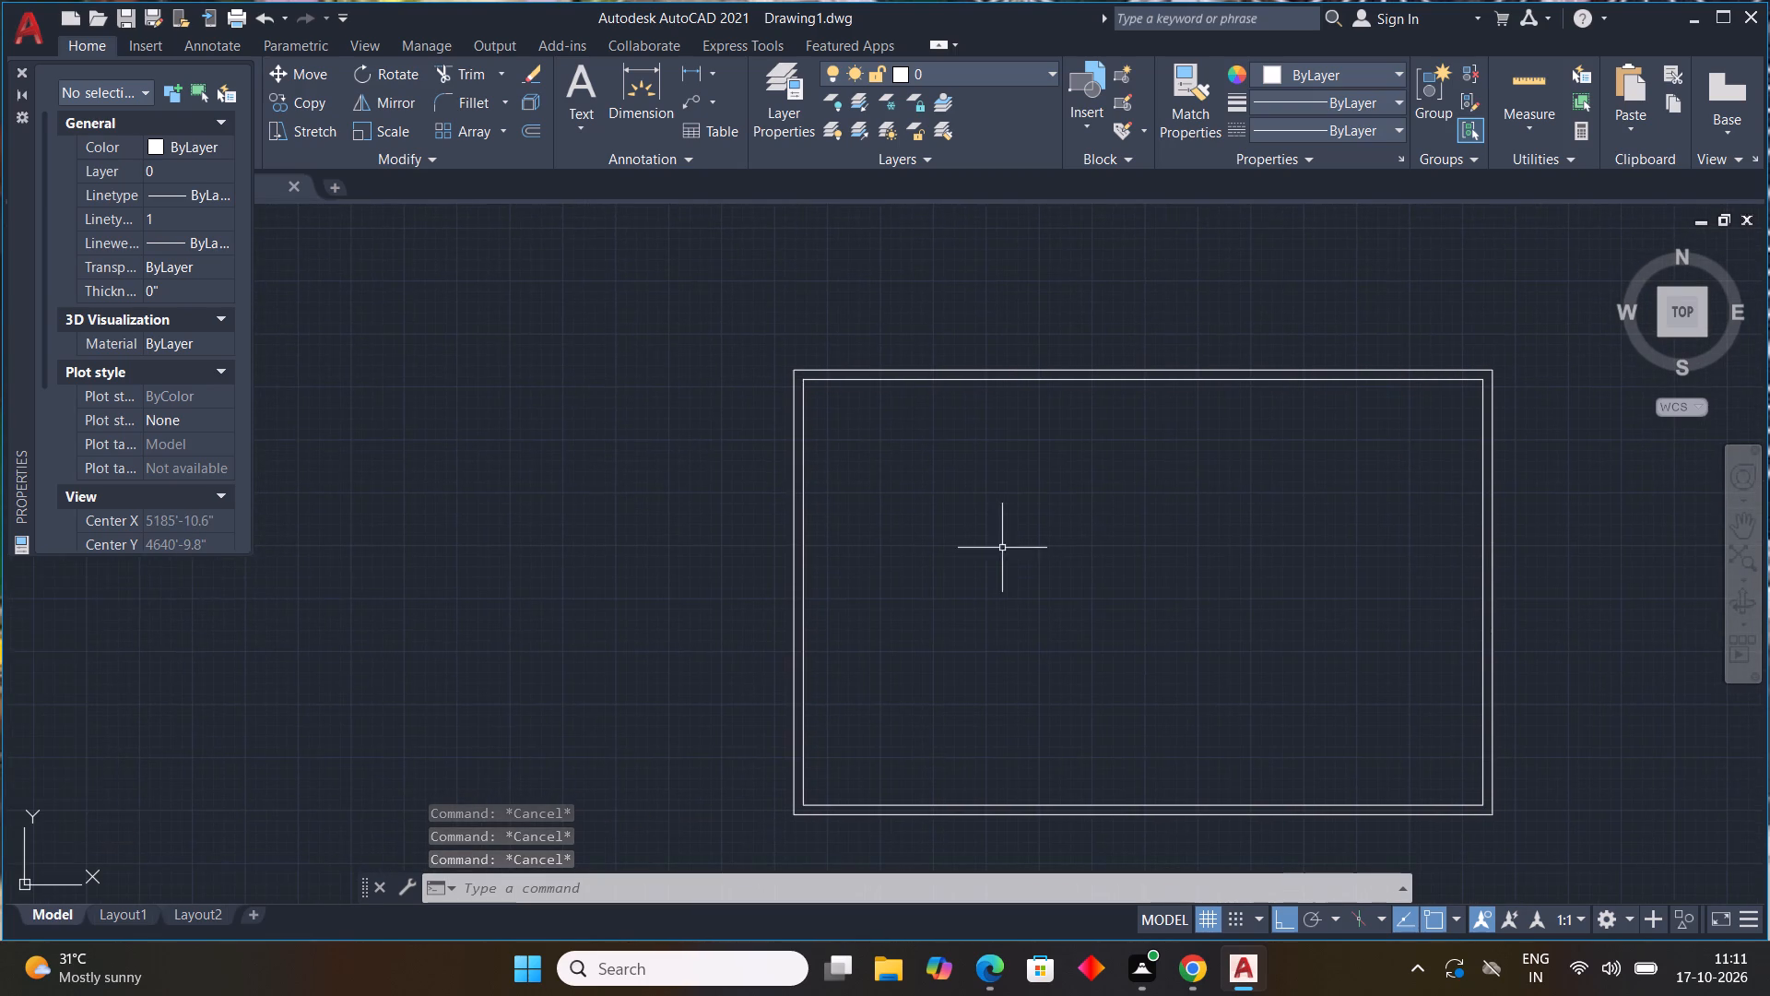
scroll(993, 557, up, 1)
key(Escape)
key(Escape)
key(Escape)
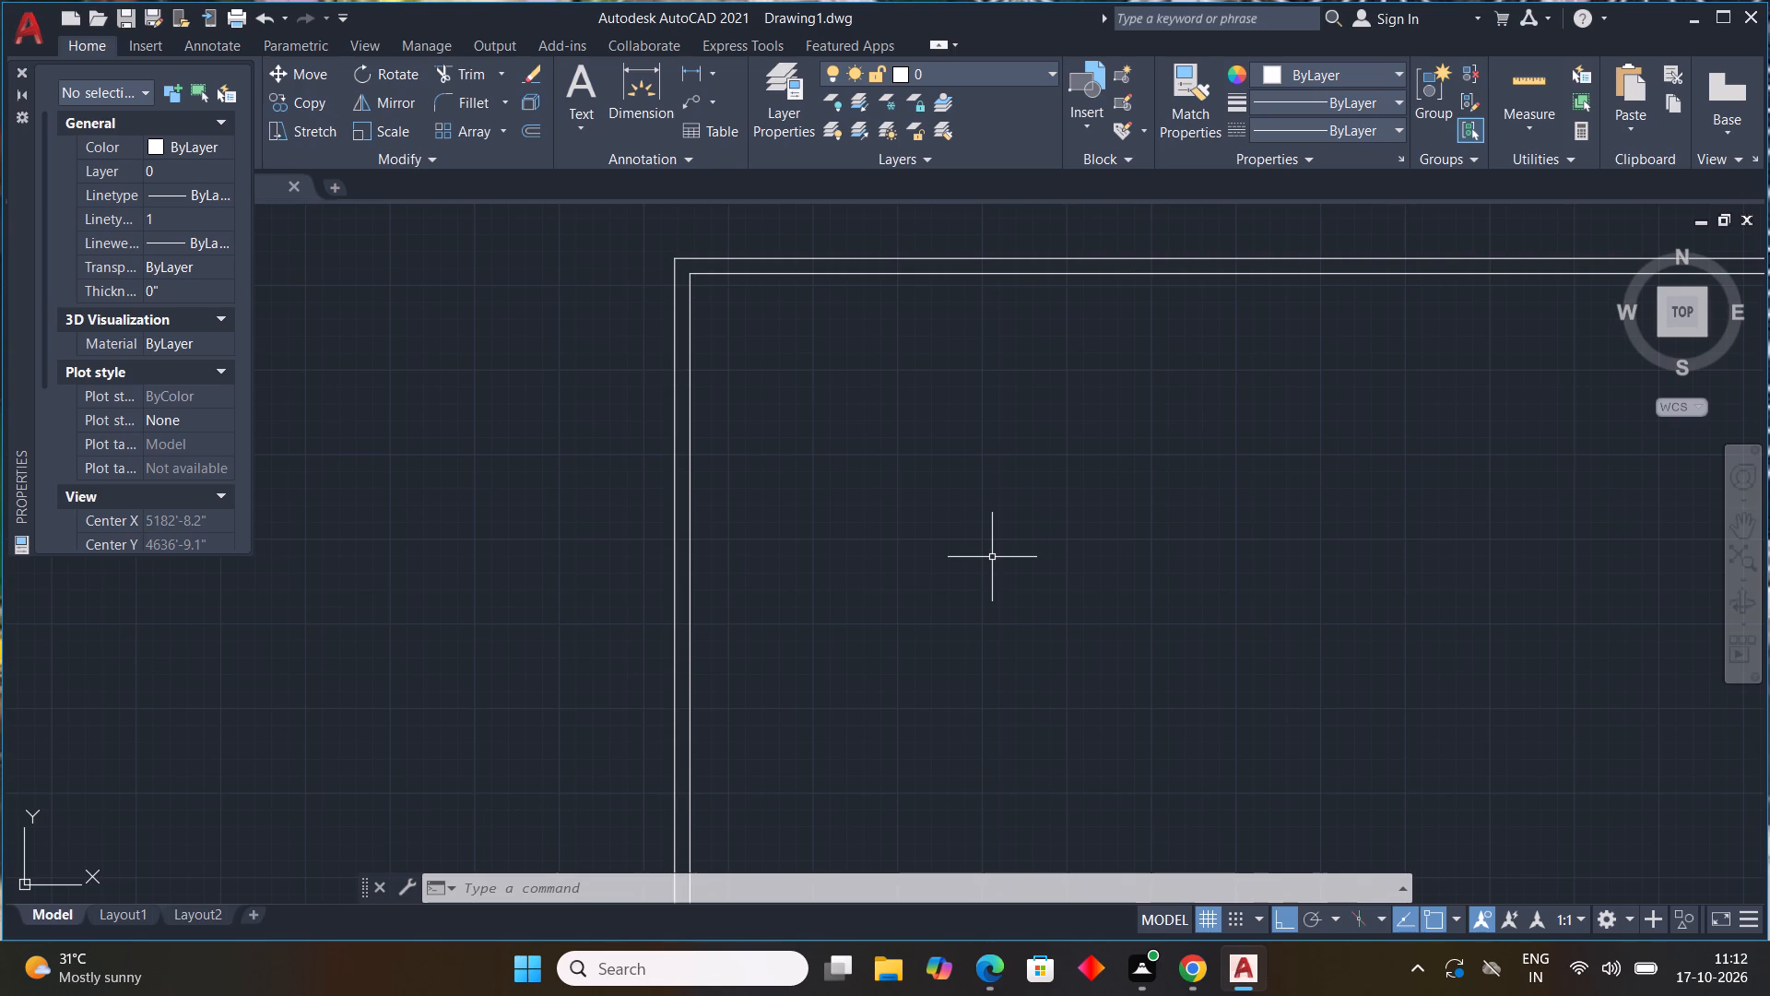
scroll(986, 558, down, 2)
scroll(985, 561, up, 1)
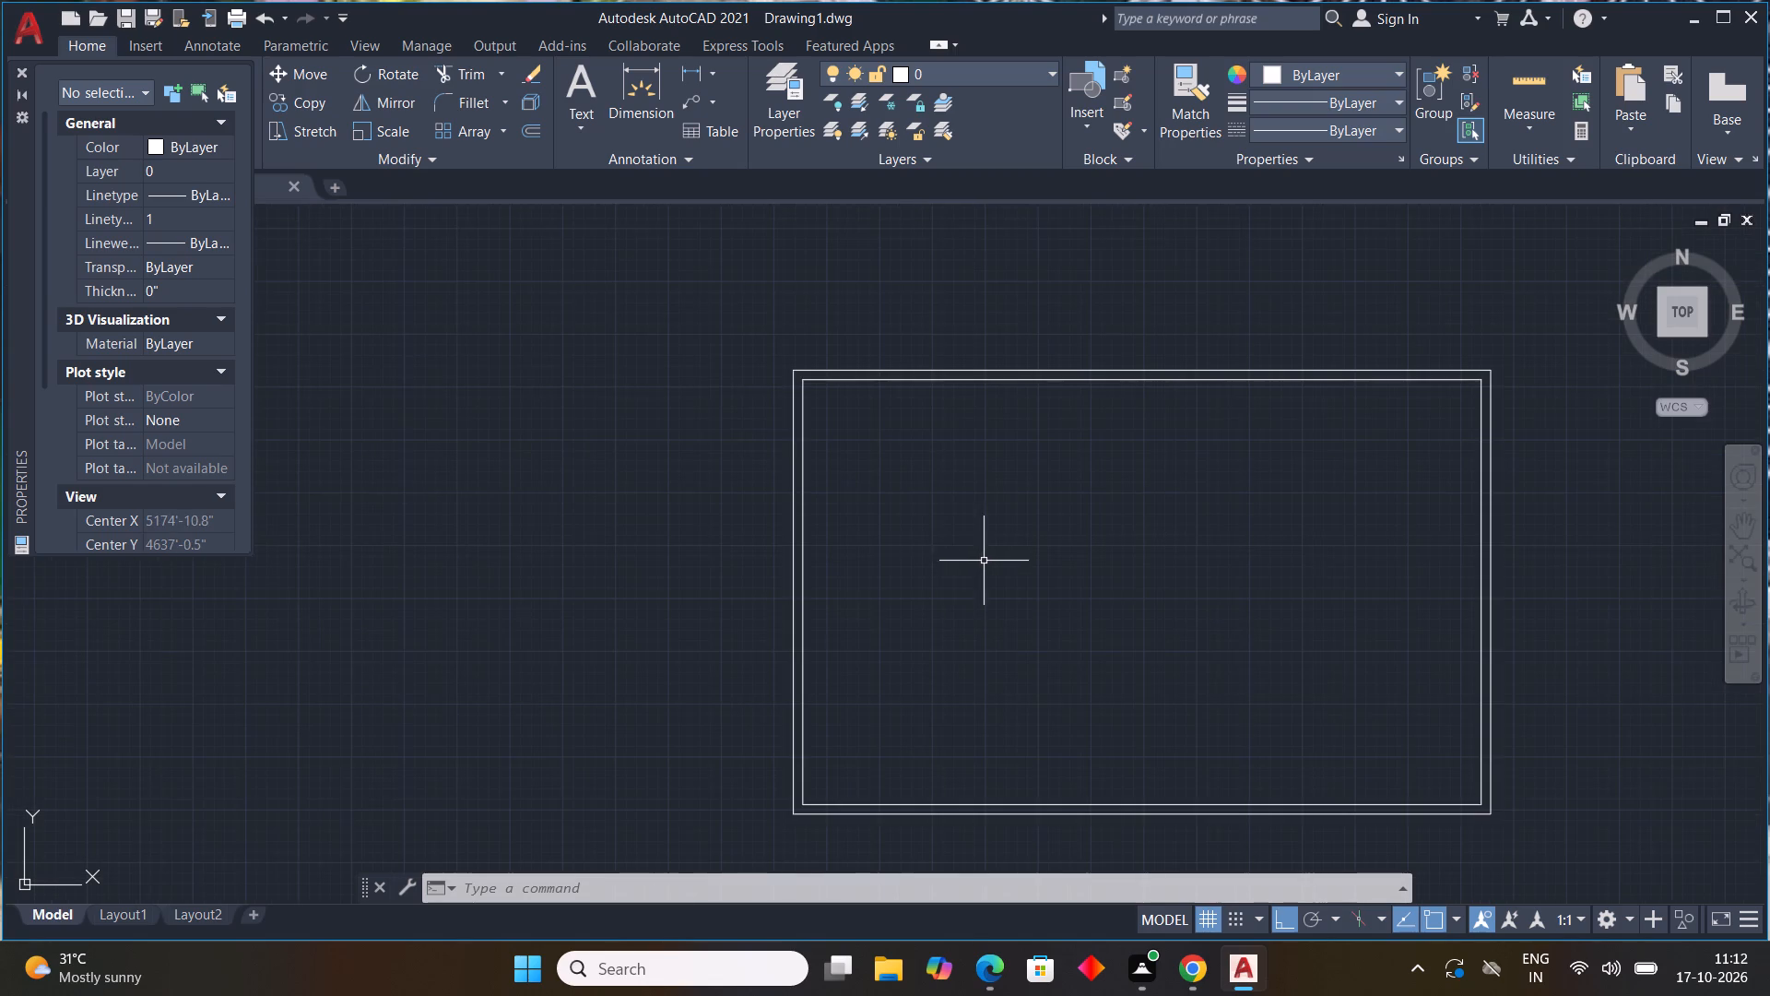
middle_drag(925, 549, 787, 519)
text(OFF)
key(space)
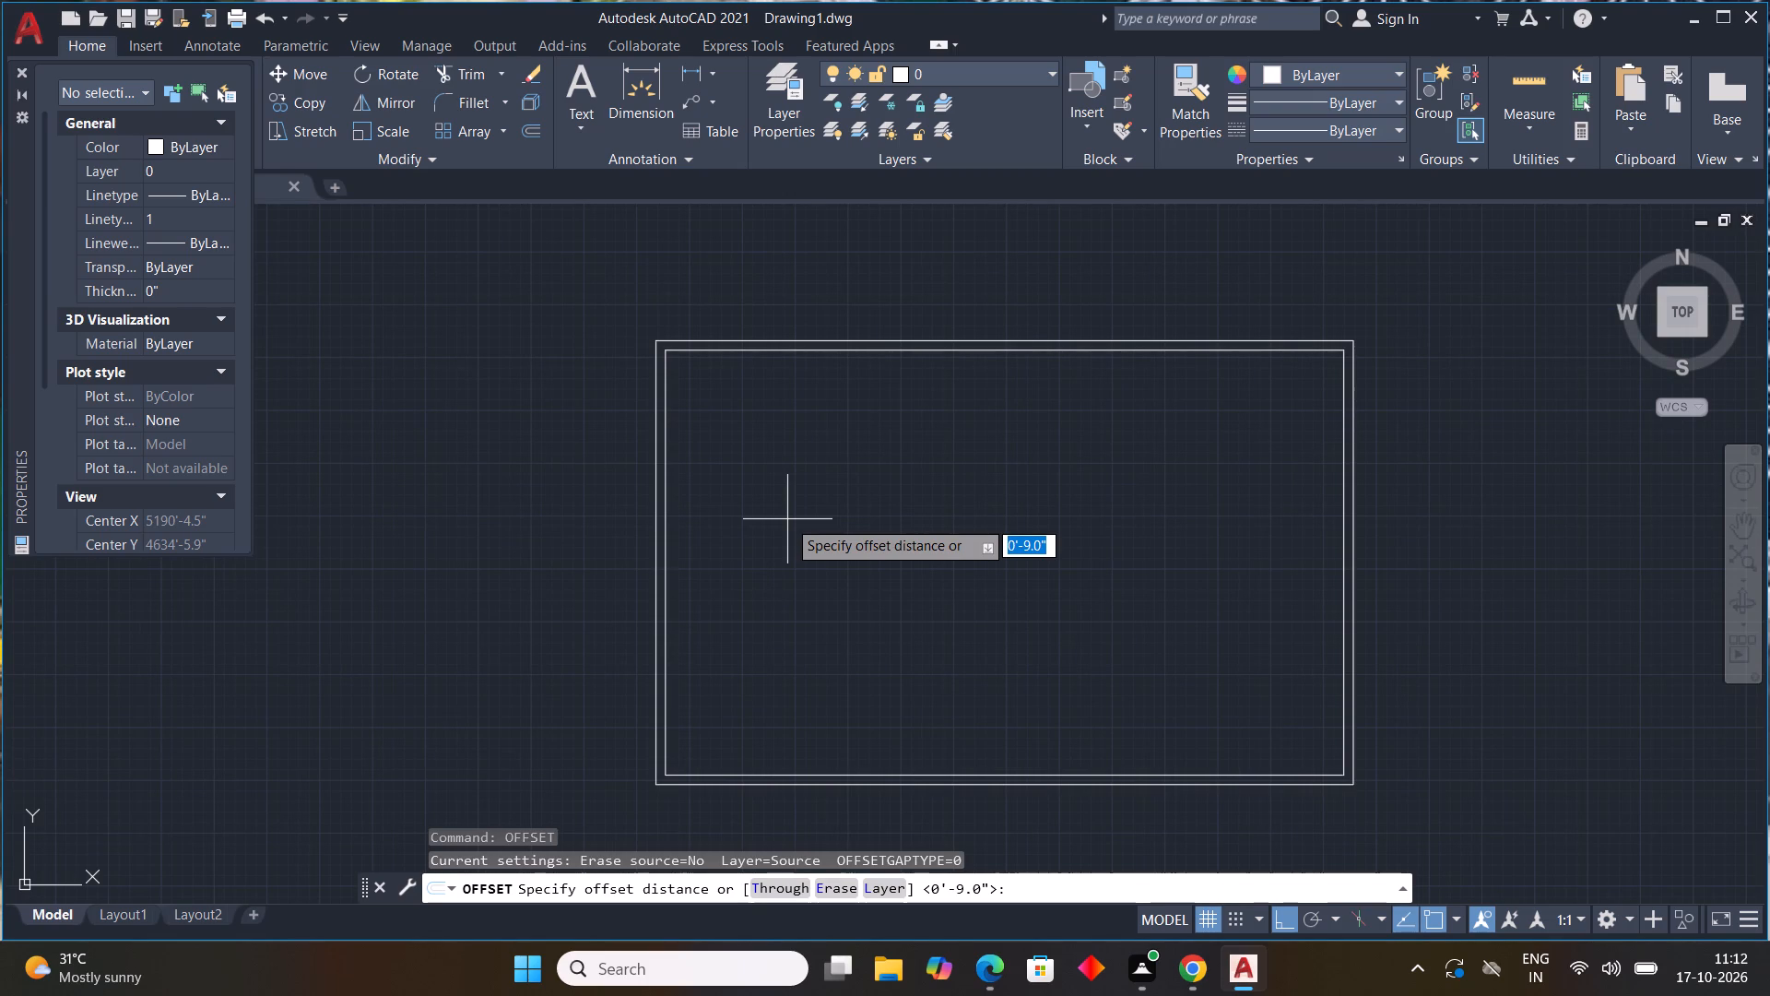
text(19)
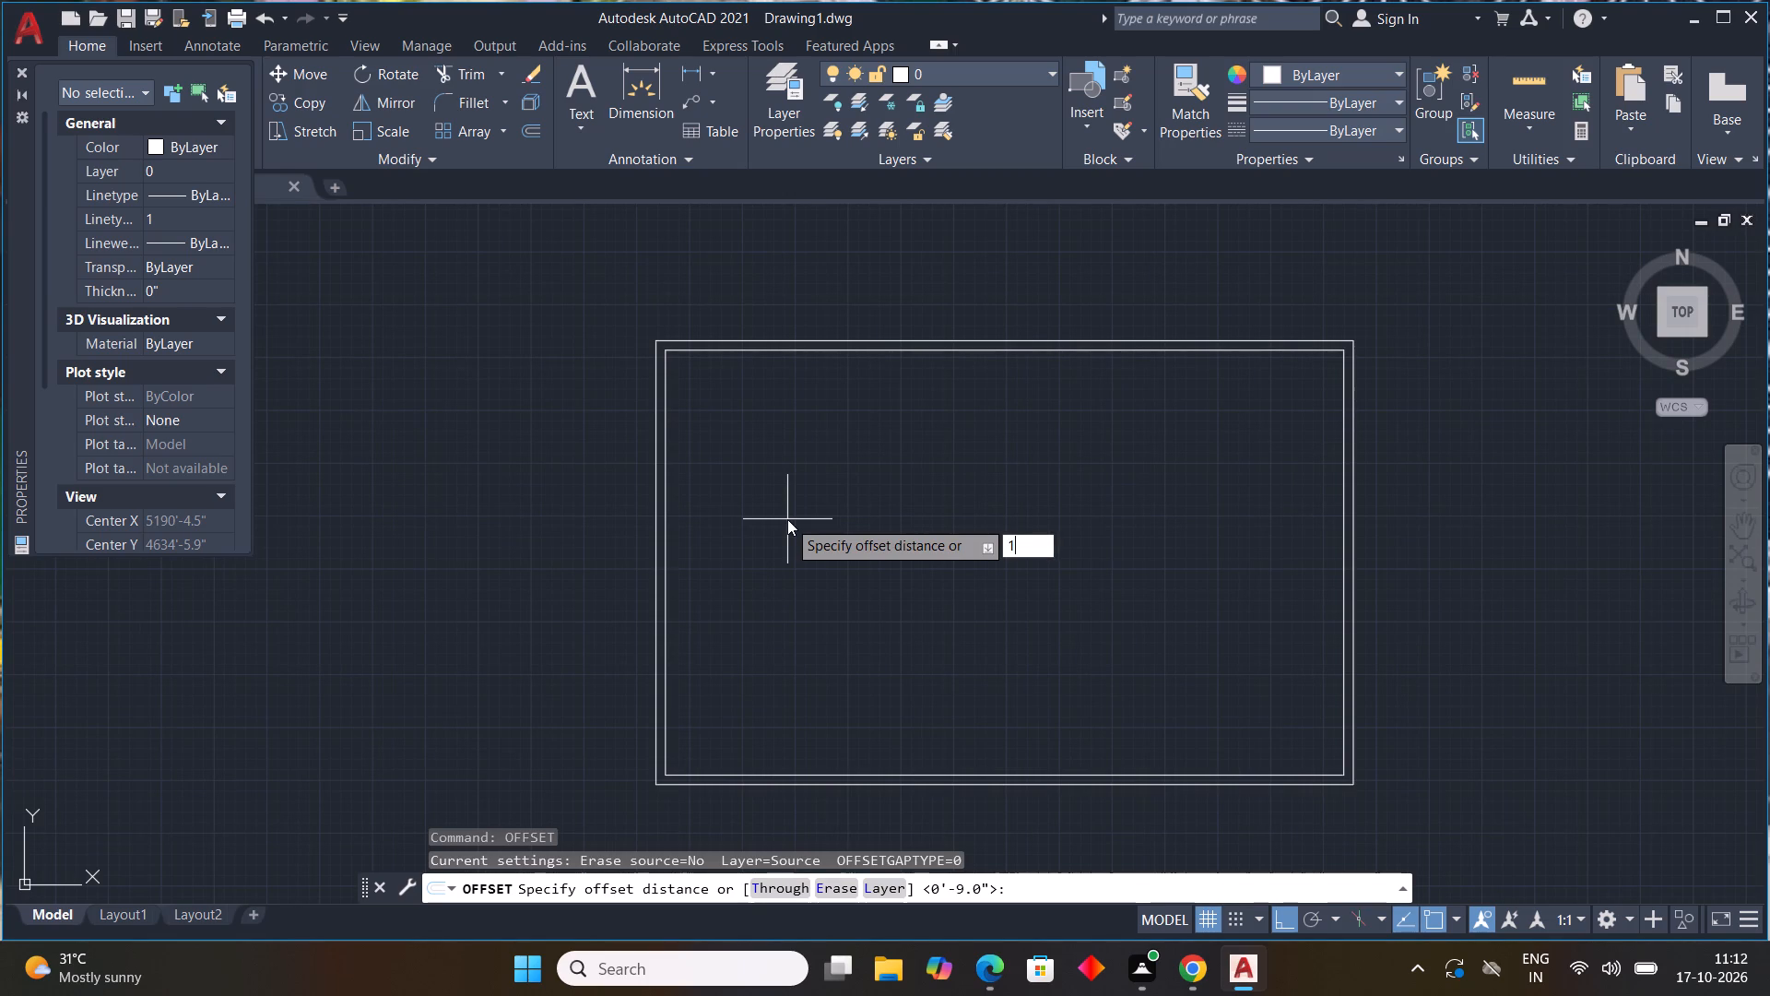
text('3")
key(Return)
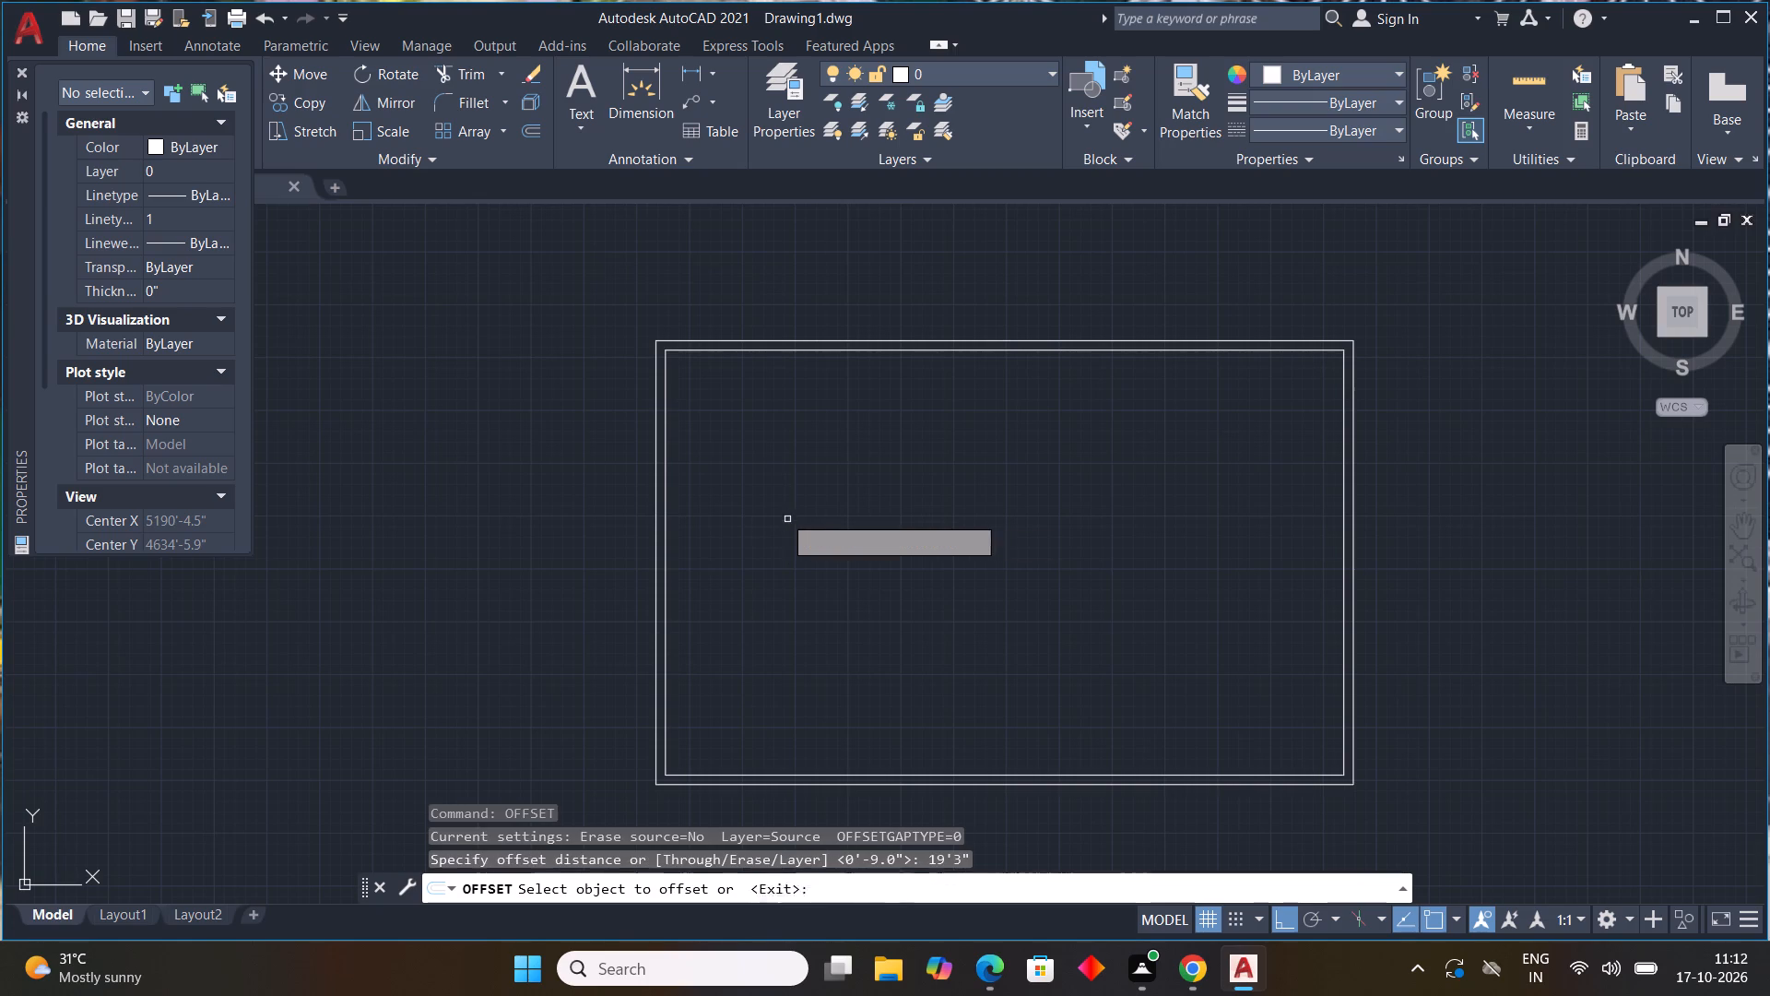
click(667, 582)
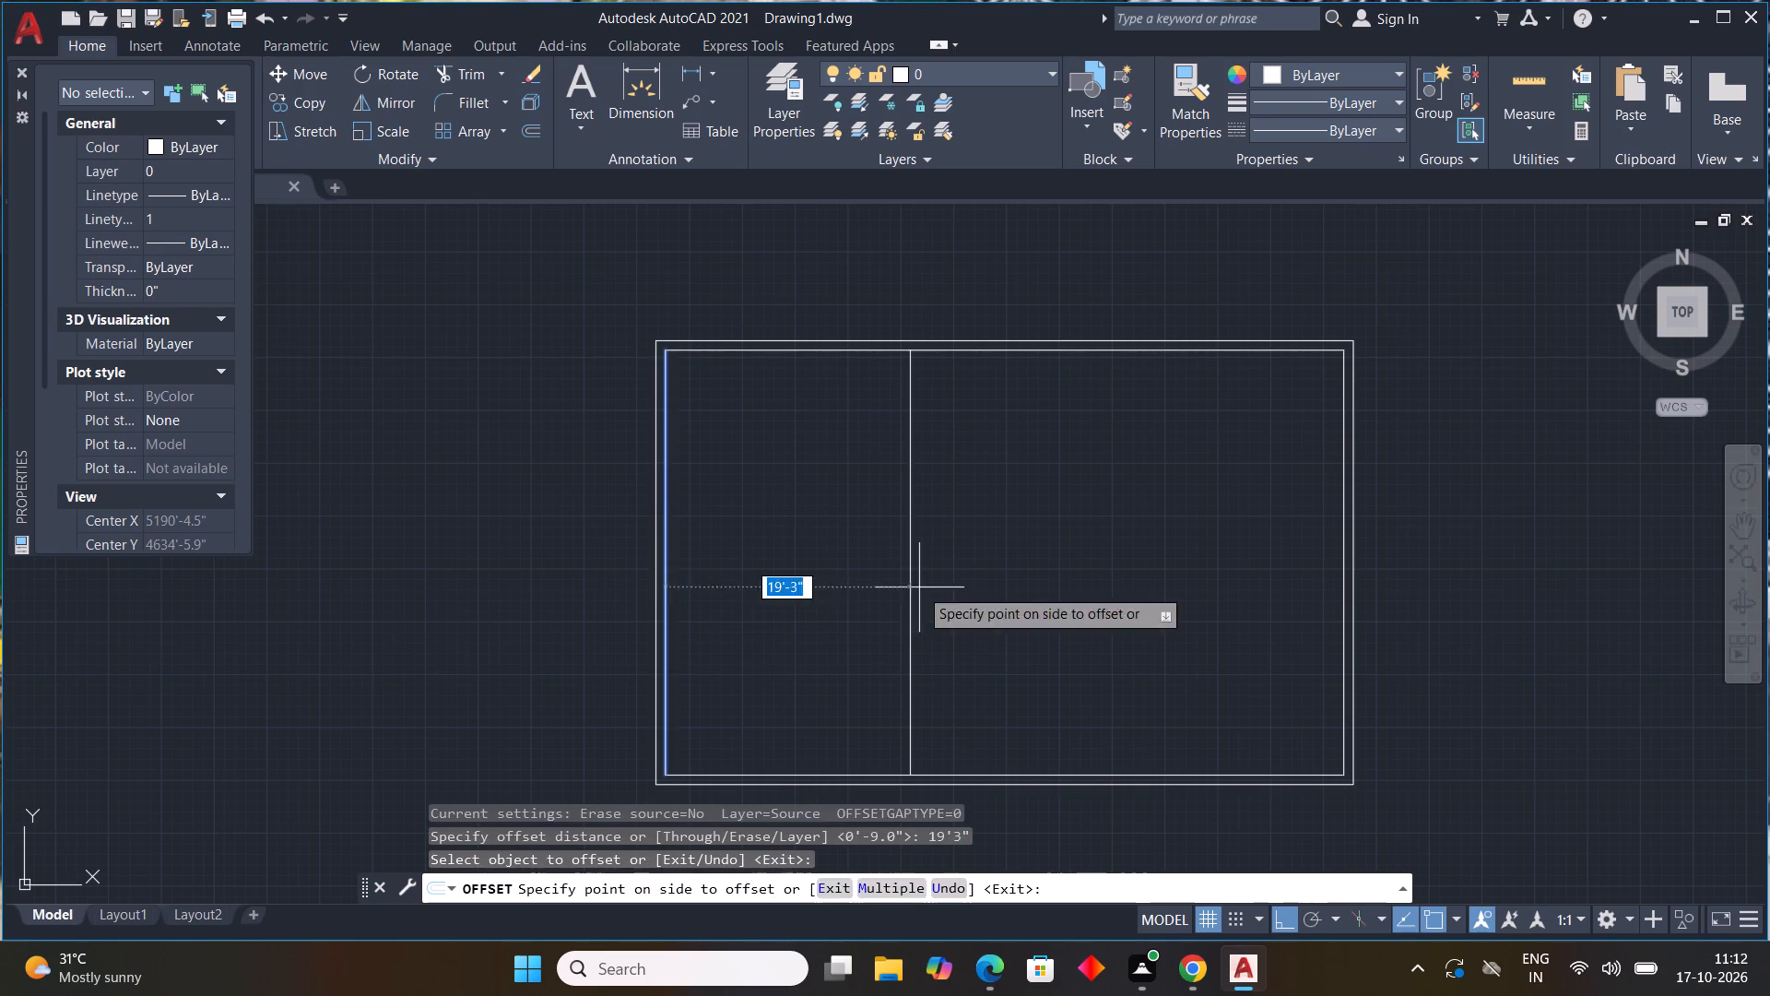
click(919, 586)
key(Escape)
Offset the new partition line 4.5" to its right to give the partition wall its thickness.
key(space)
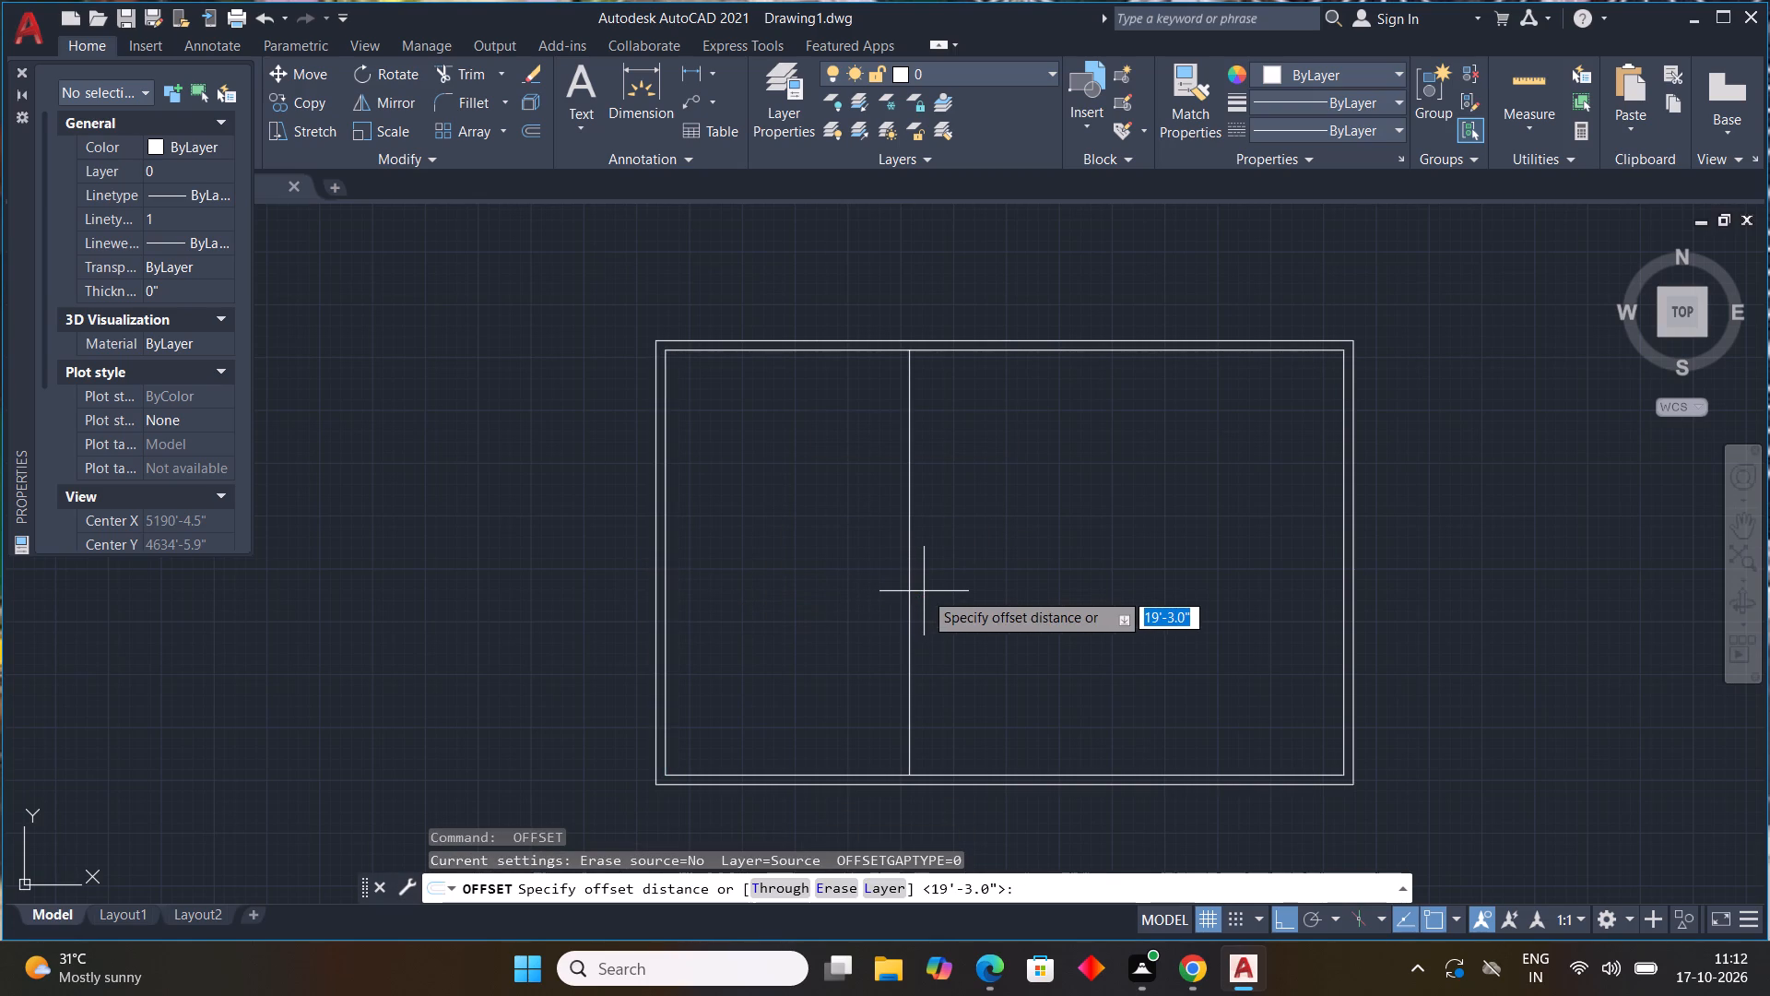
text(4.5")
key(Return)
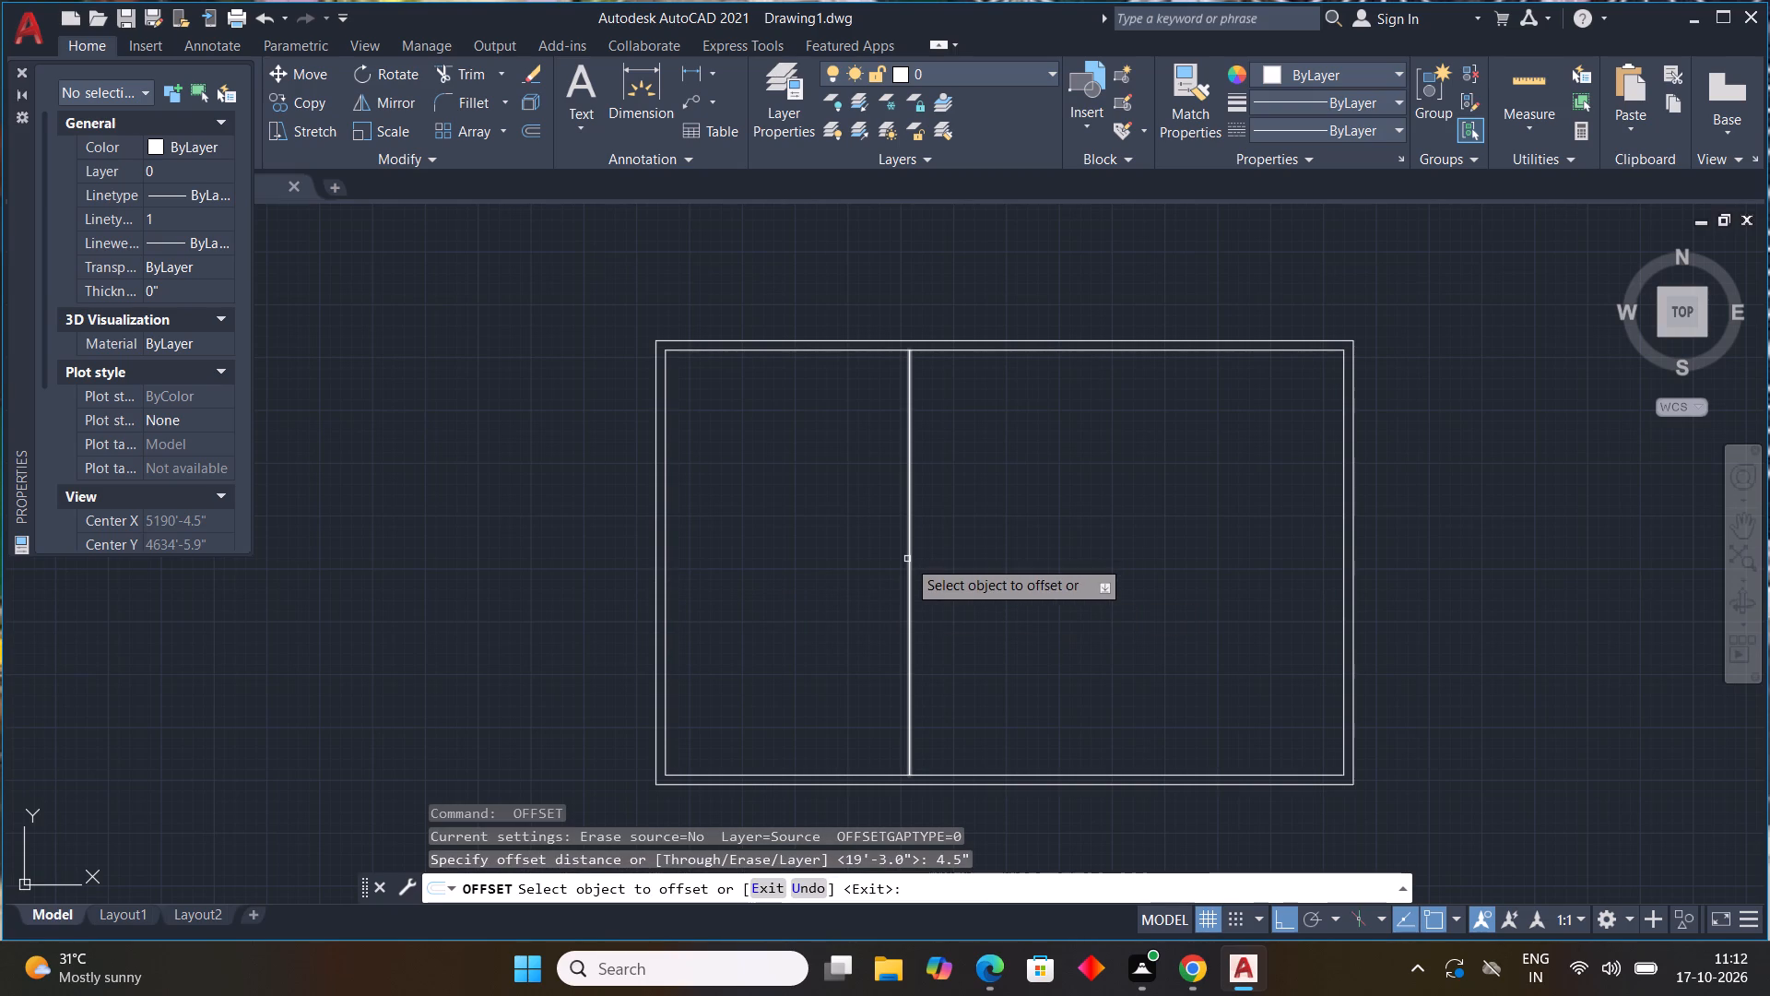
click(907, 559)
click(995, 539)
key(Escape)
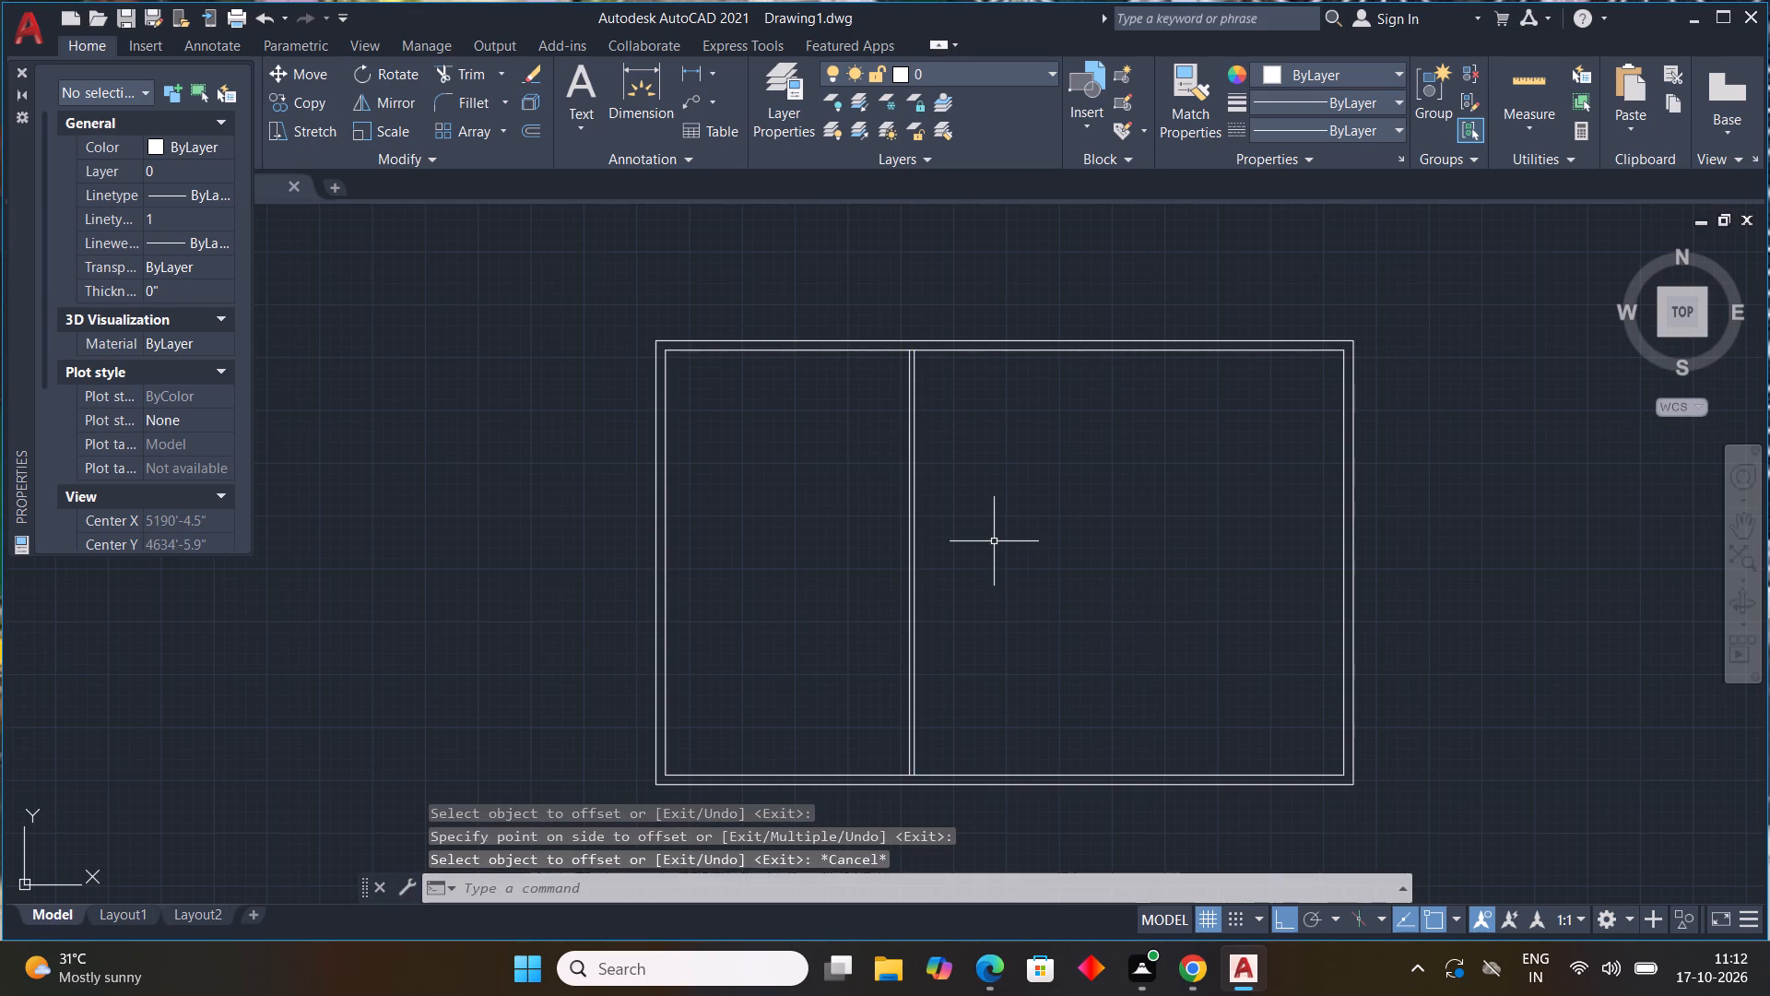
Offset the first vertical partition's right-hand line 13'3" toward the right wall to place a second partition line.
key(space)
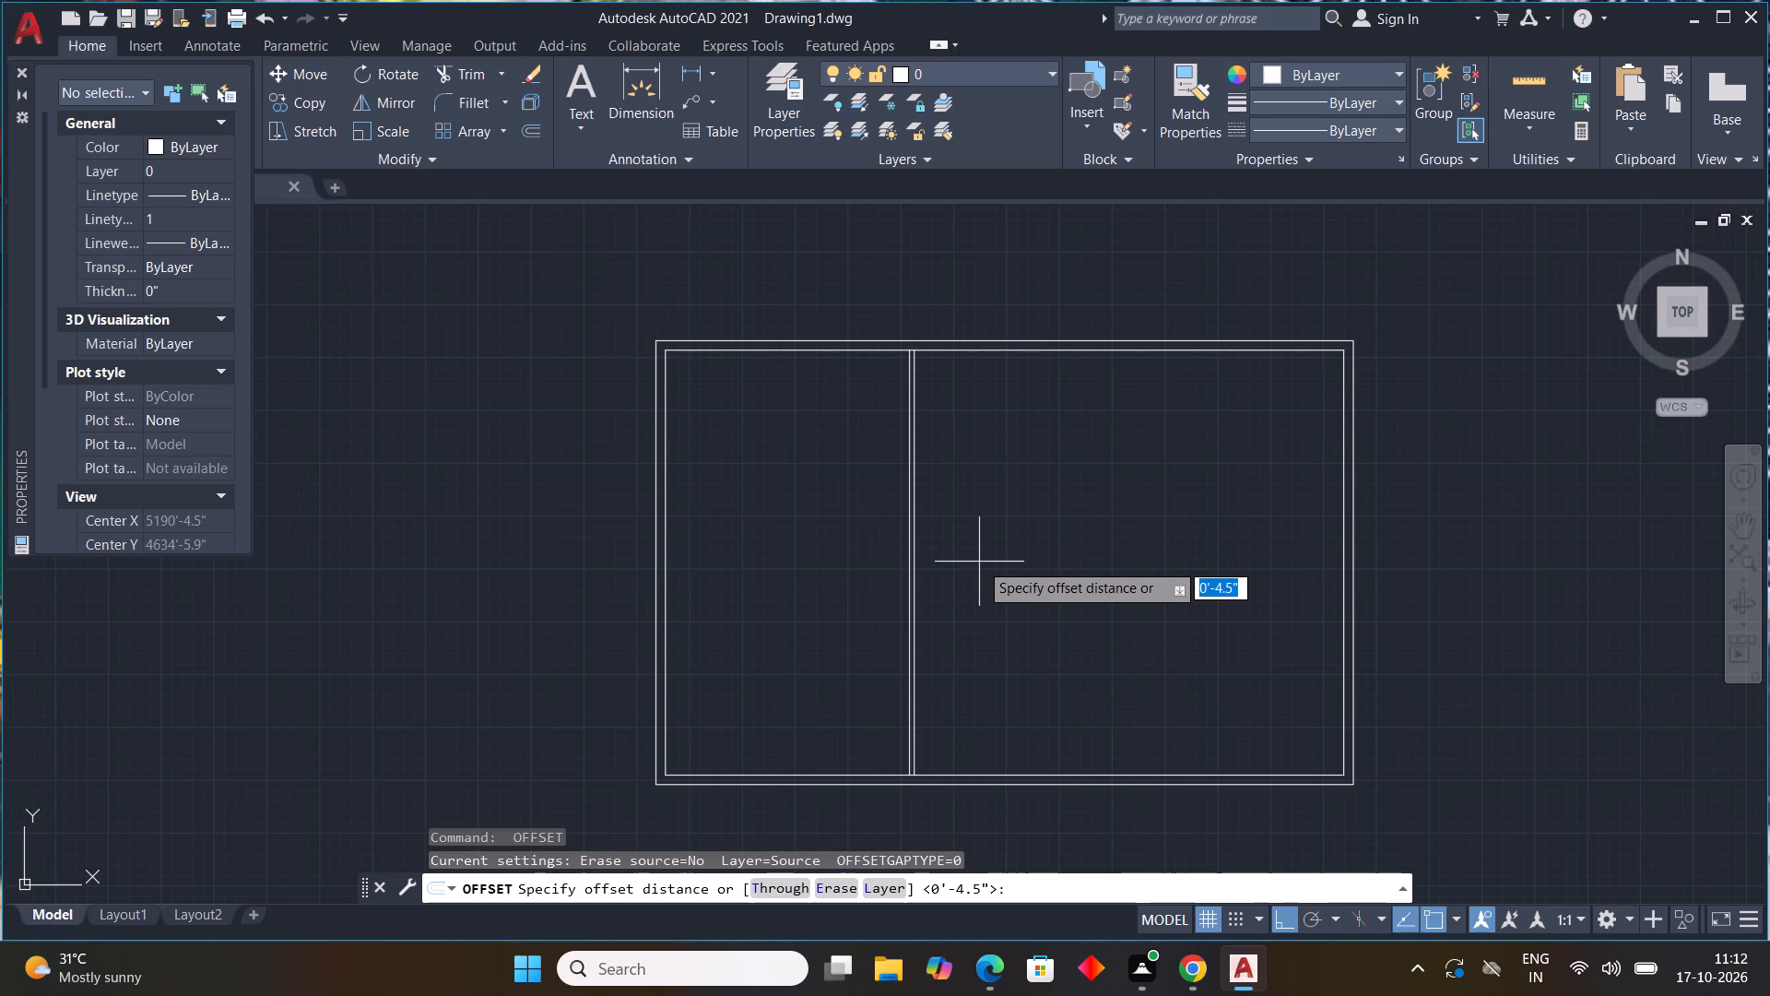
text(13')
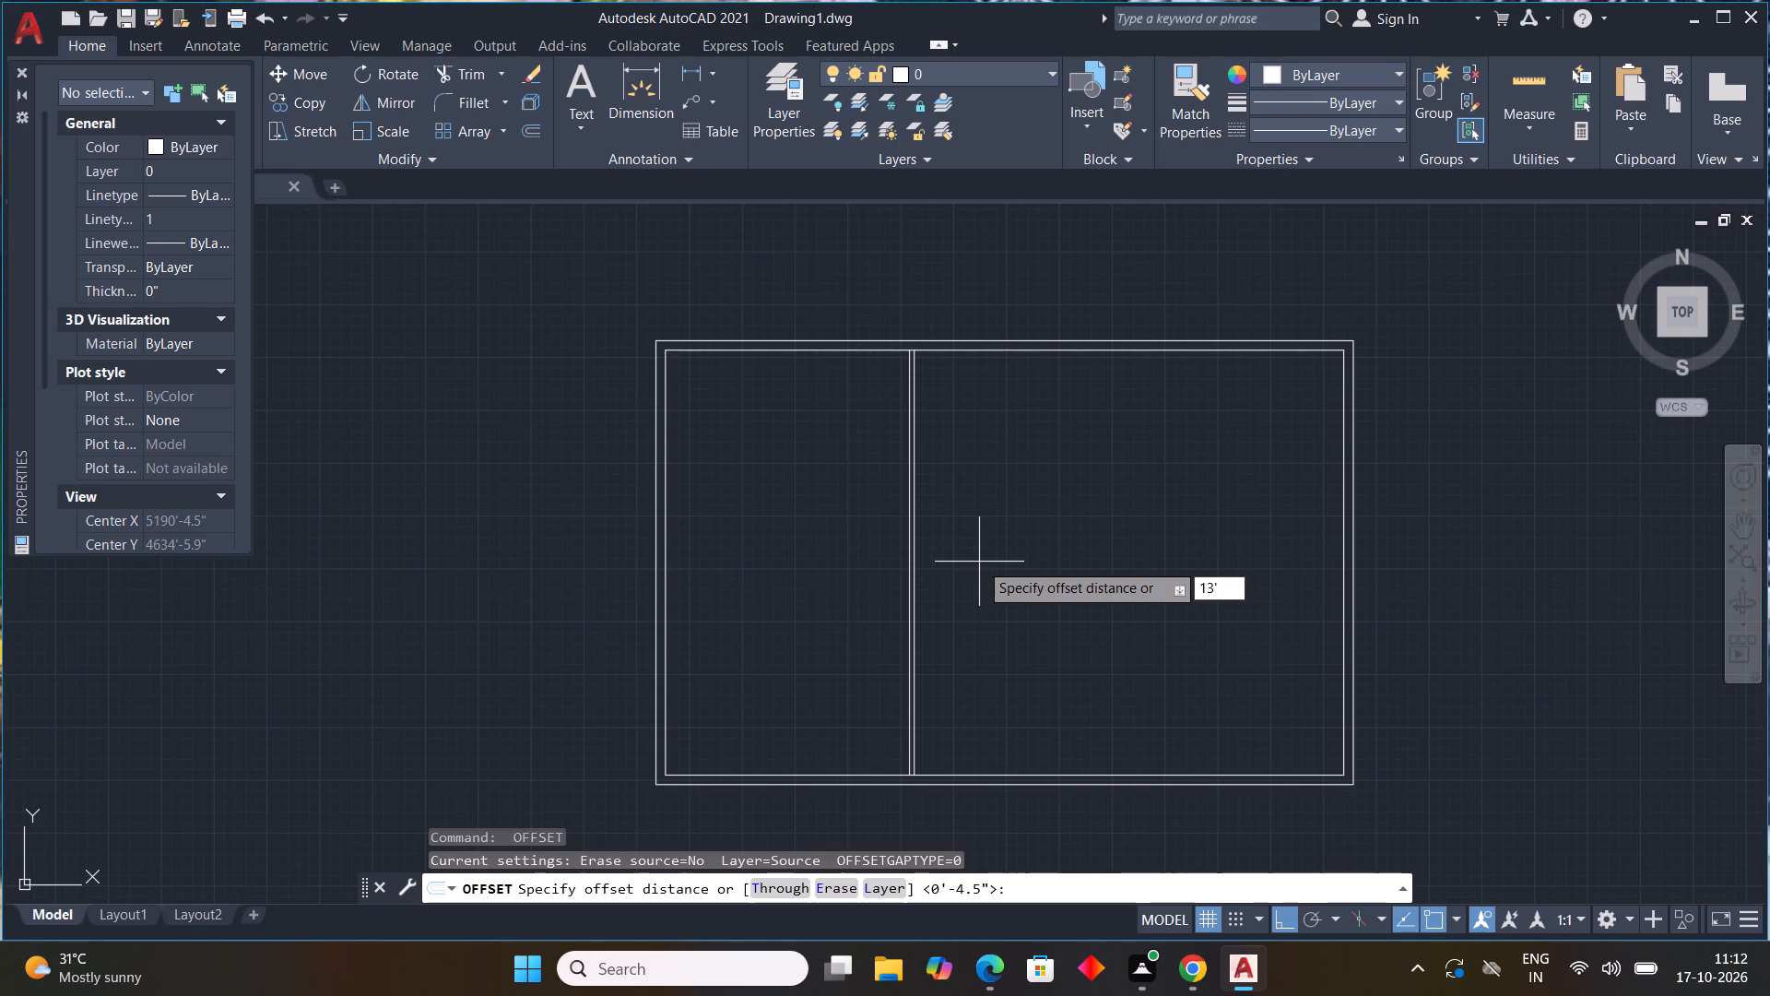
key(3)
key(shift+quotedbl)
key(Return)
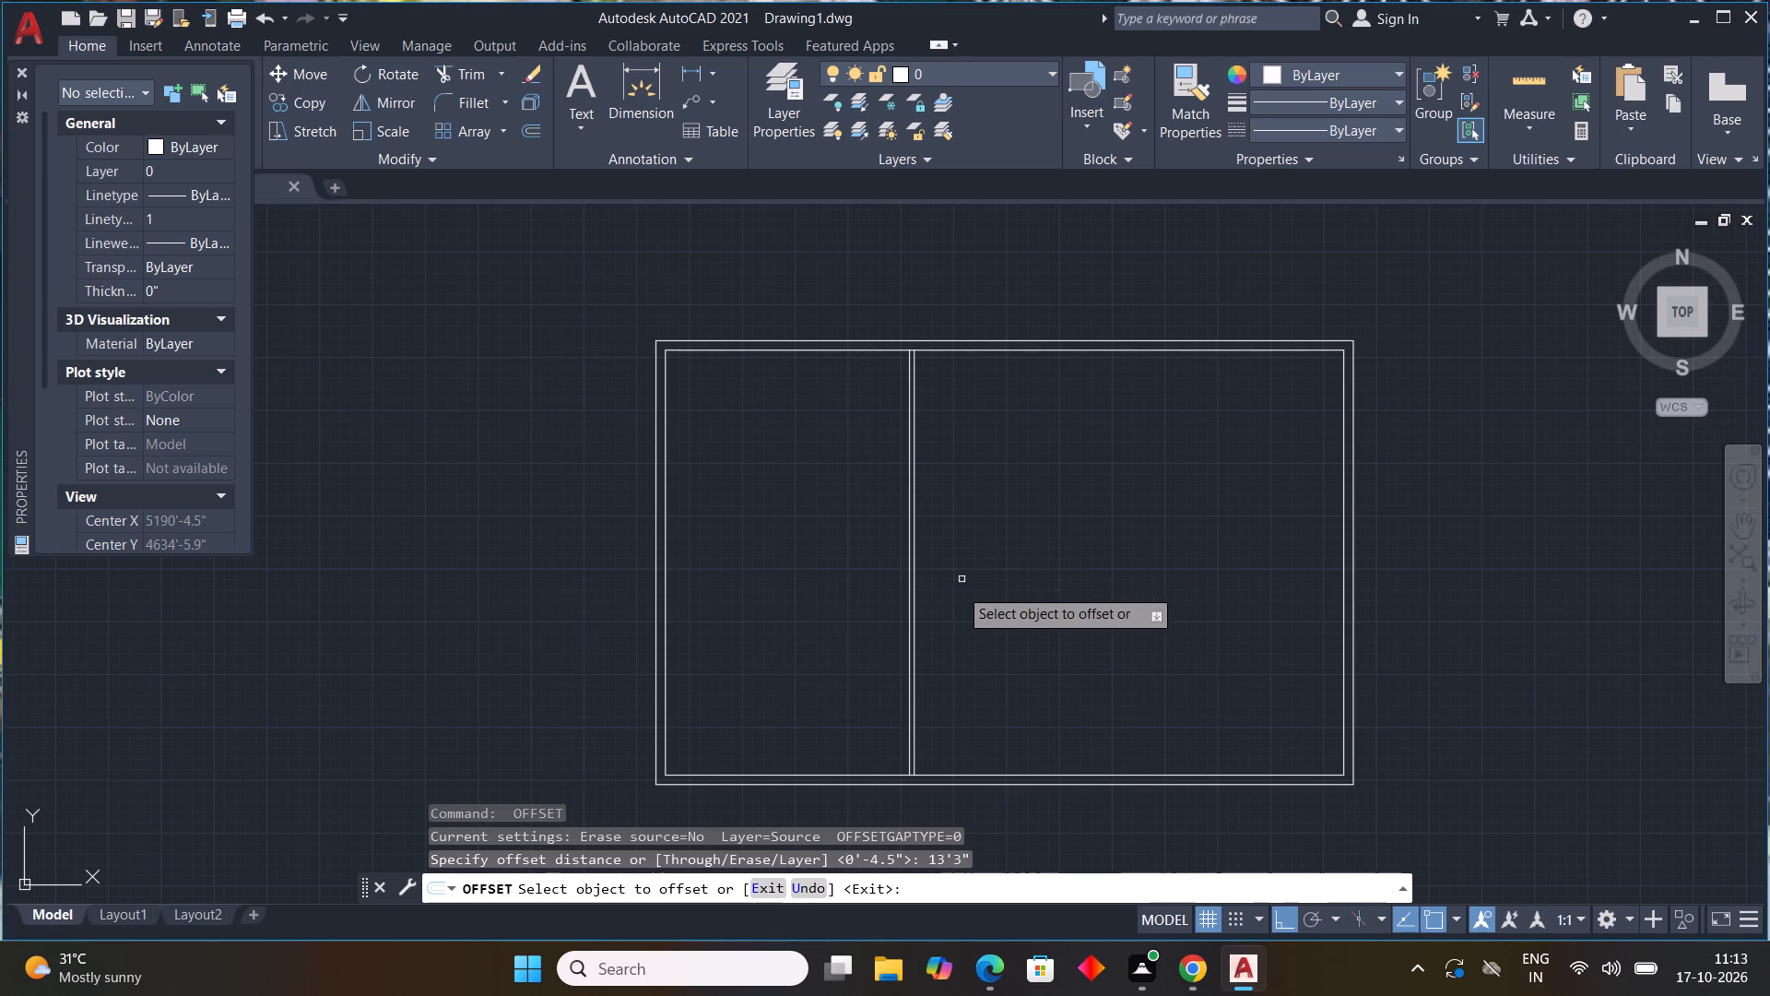
click(914, 630)
click(1015, 637)
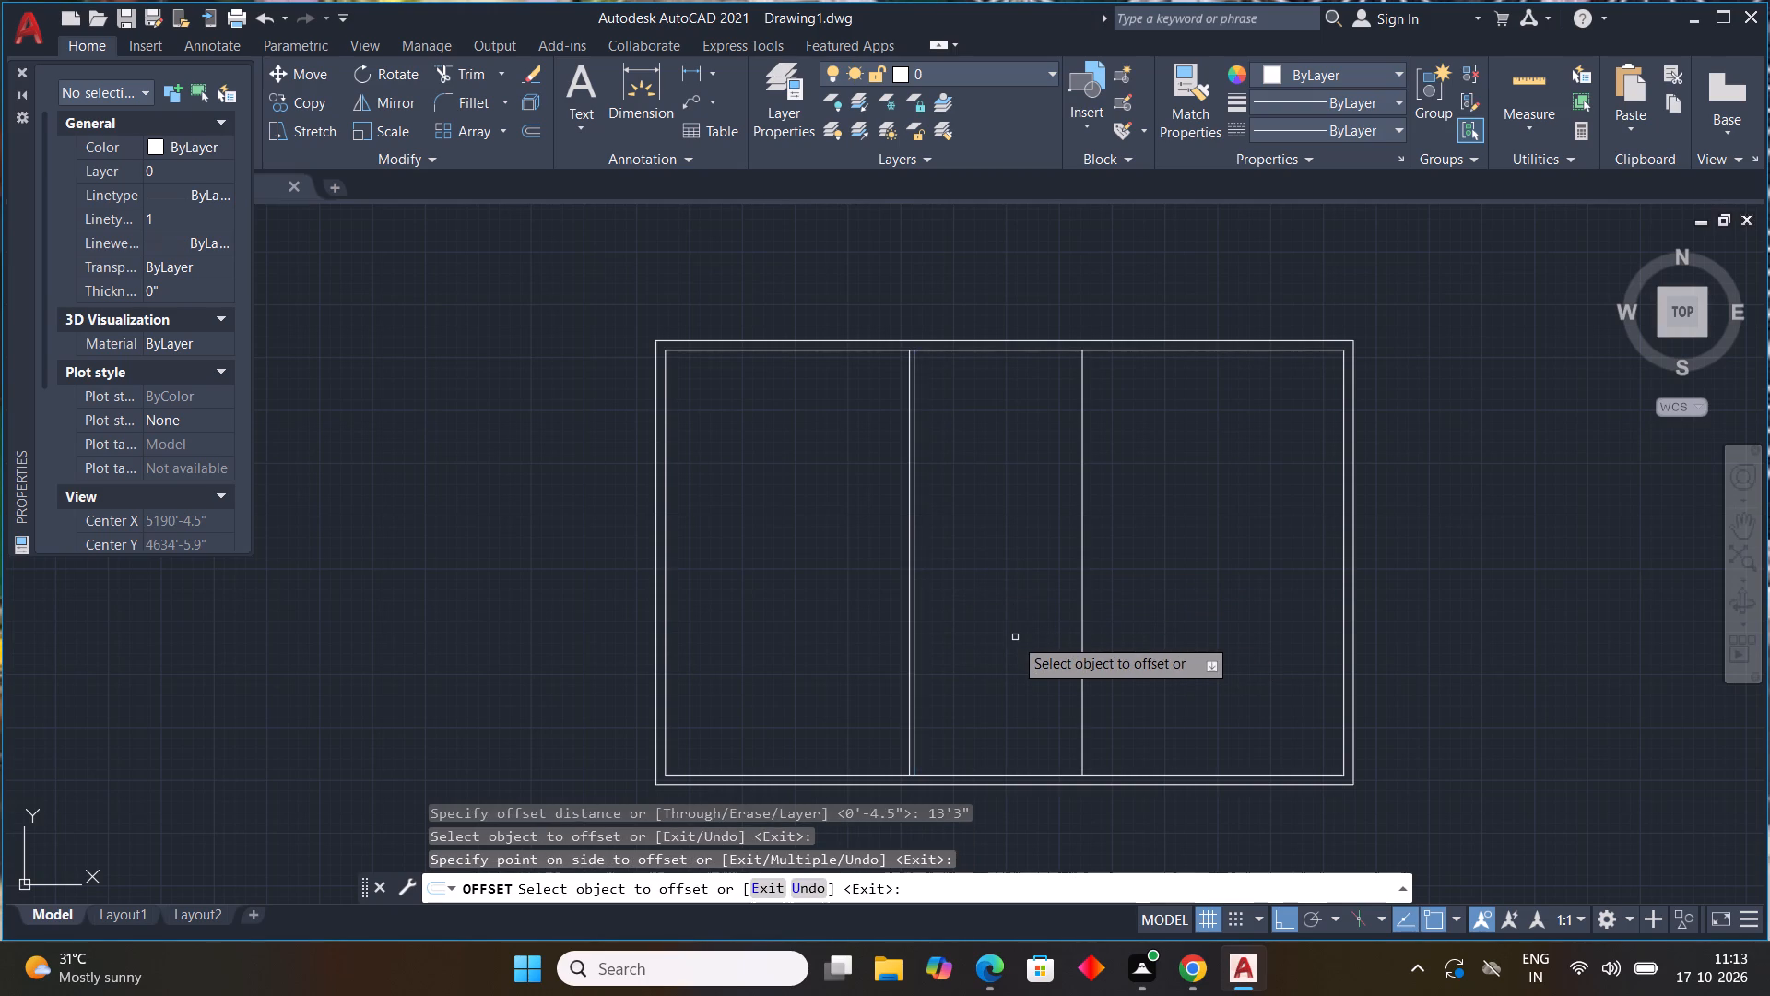
key(Escape)
Offset the second vertical partition line 4.5" to its right to give that partition its thickness.
key(space)
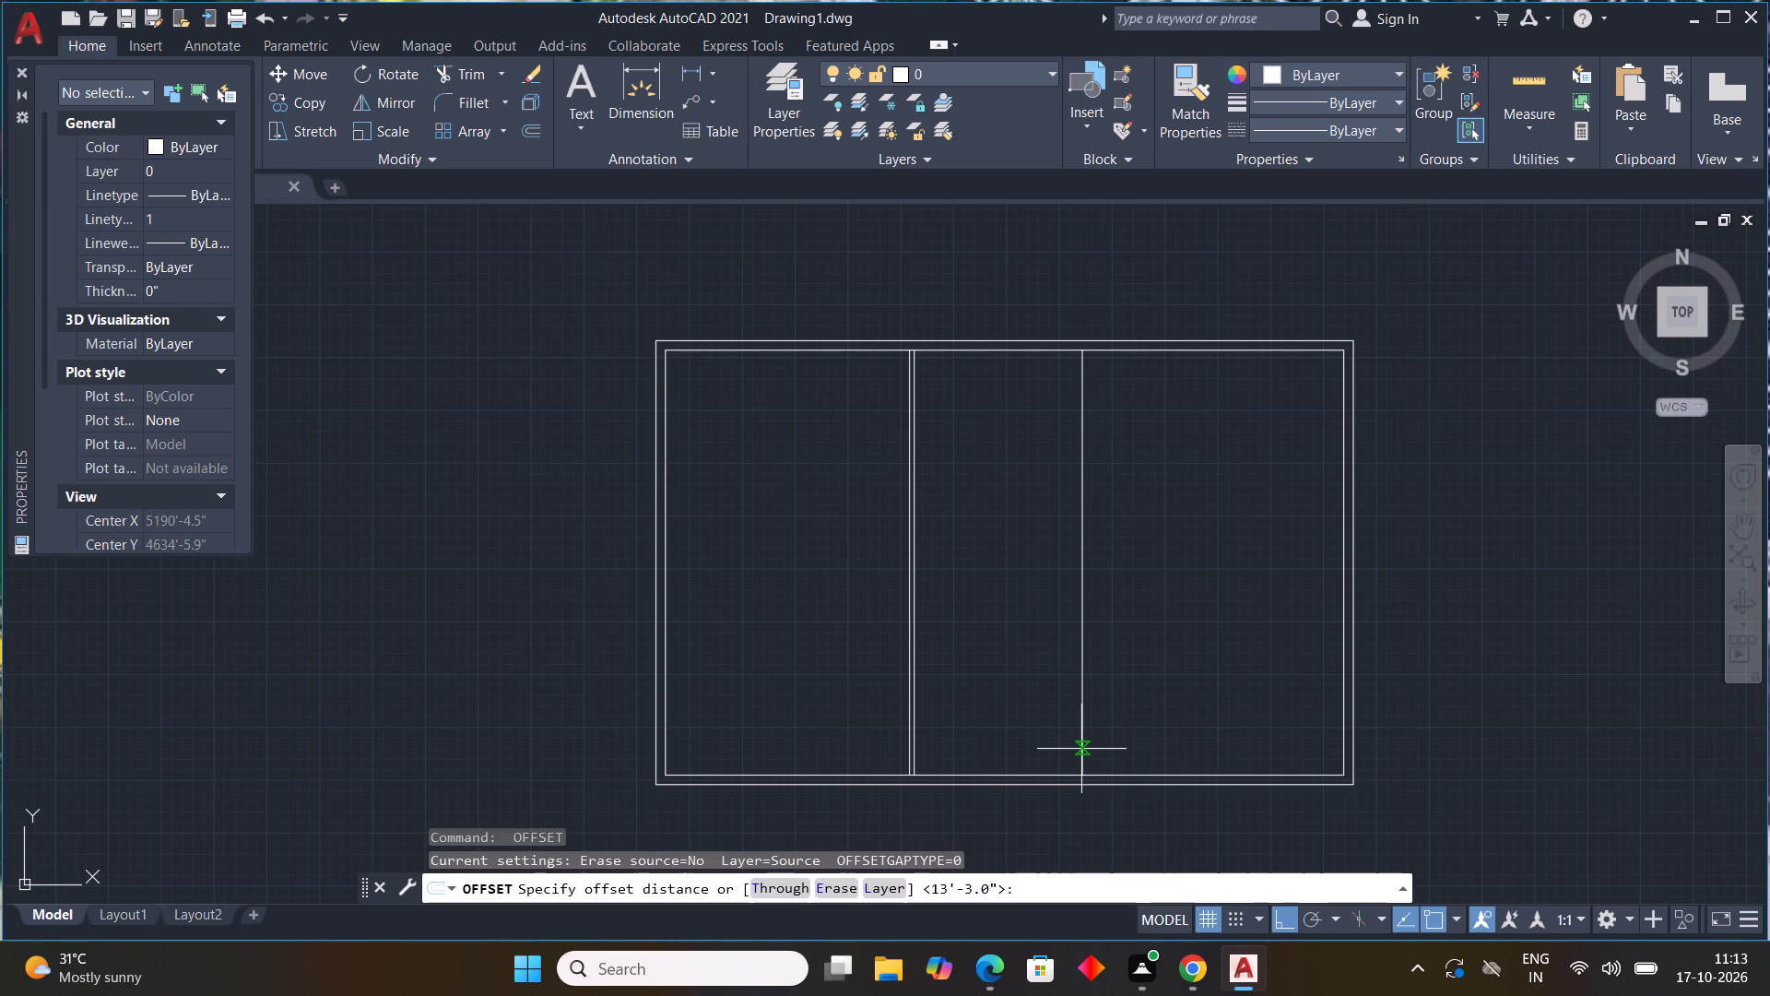
text(4.5)
key(shift+quotedbl)
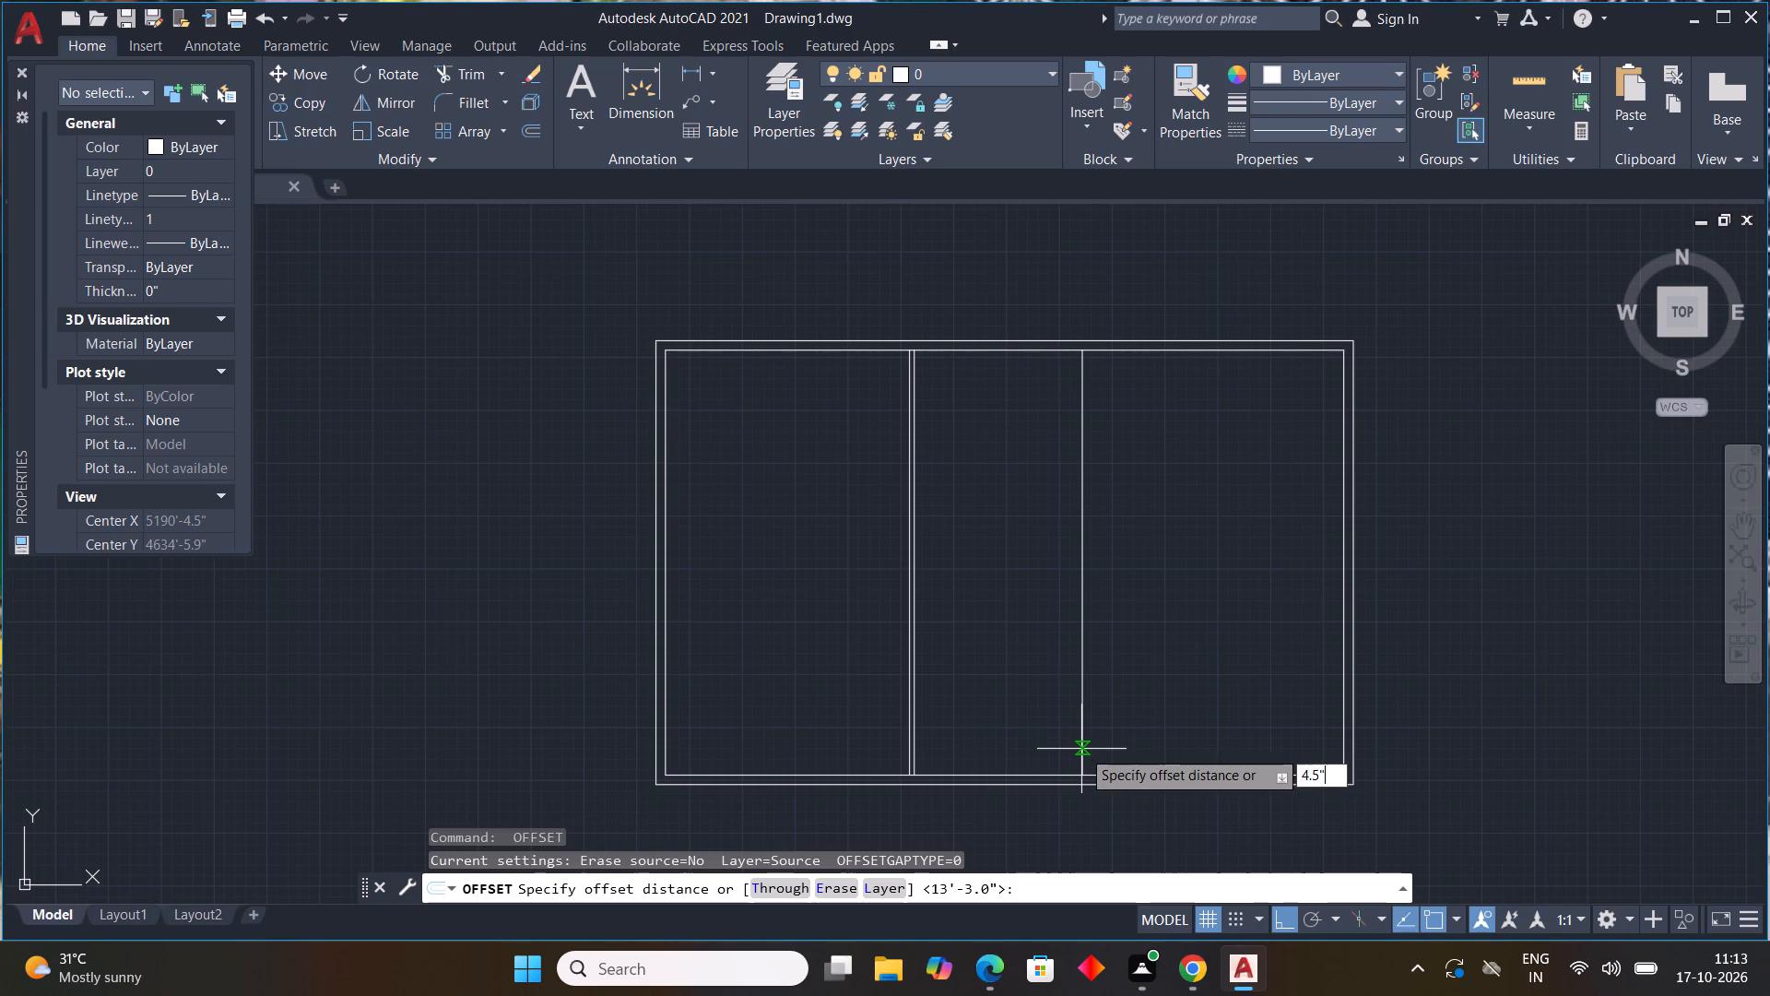
key(Return)
click(1081, 742)
click(1122, 733)
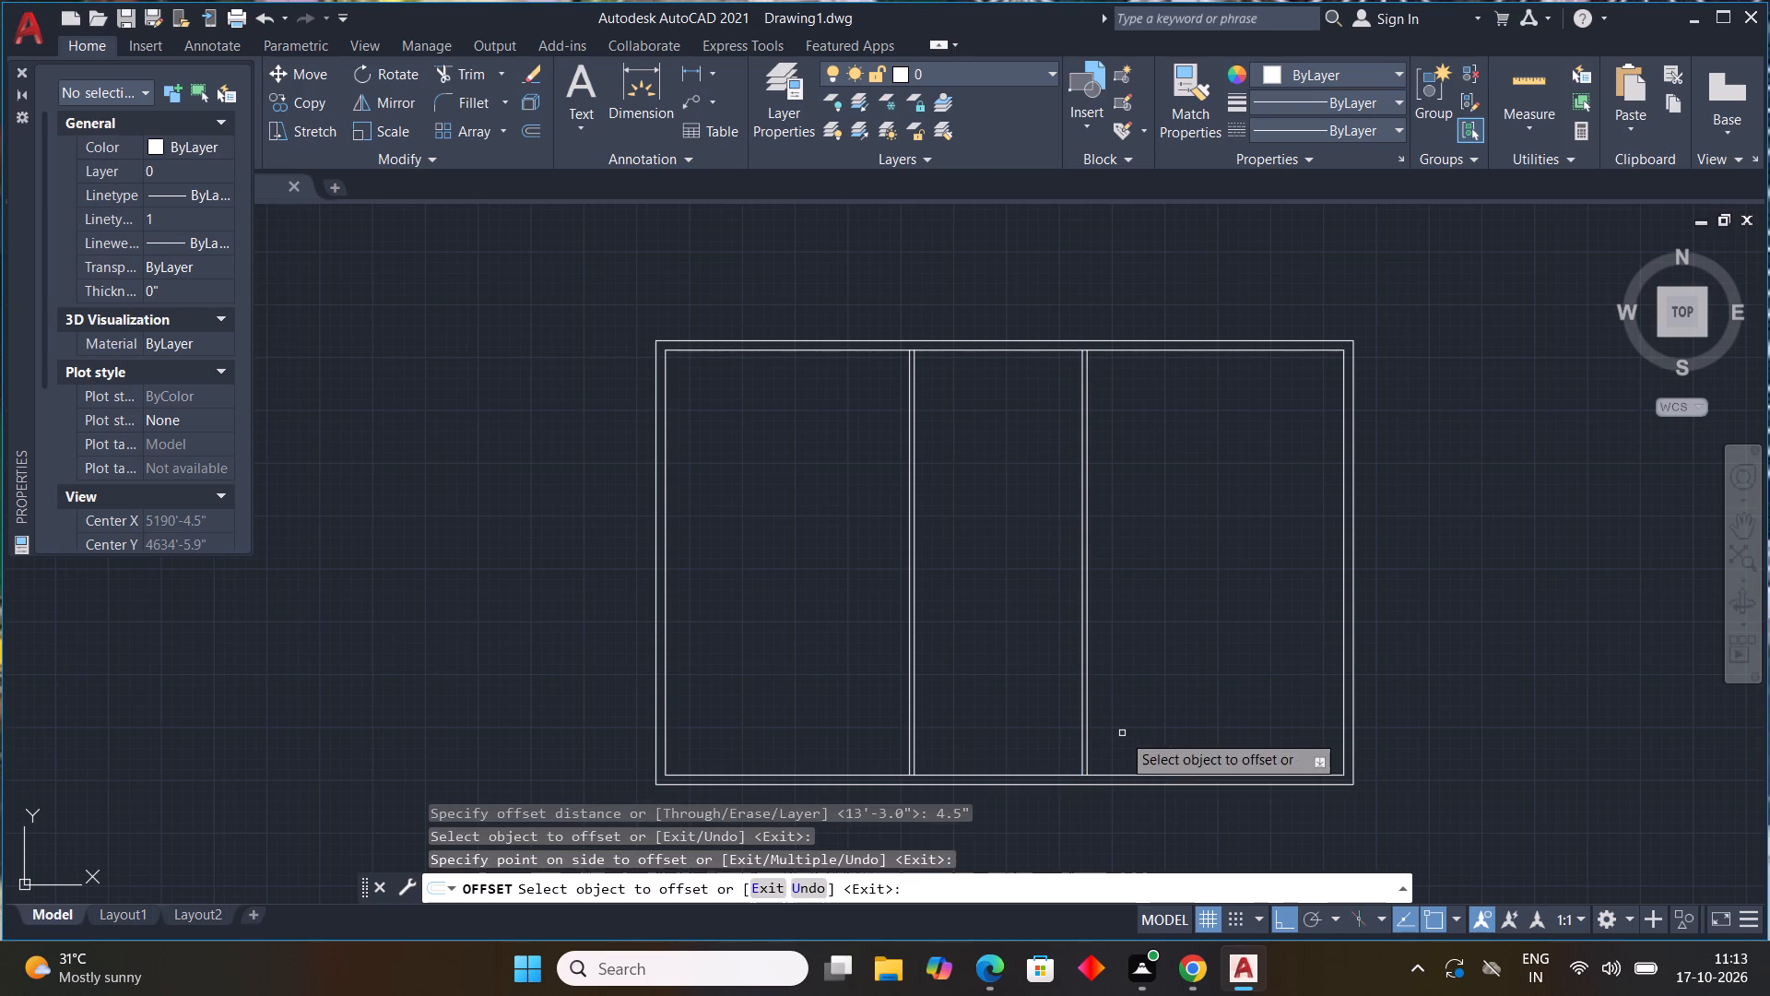
key(Escape)
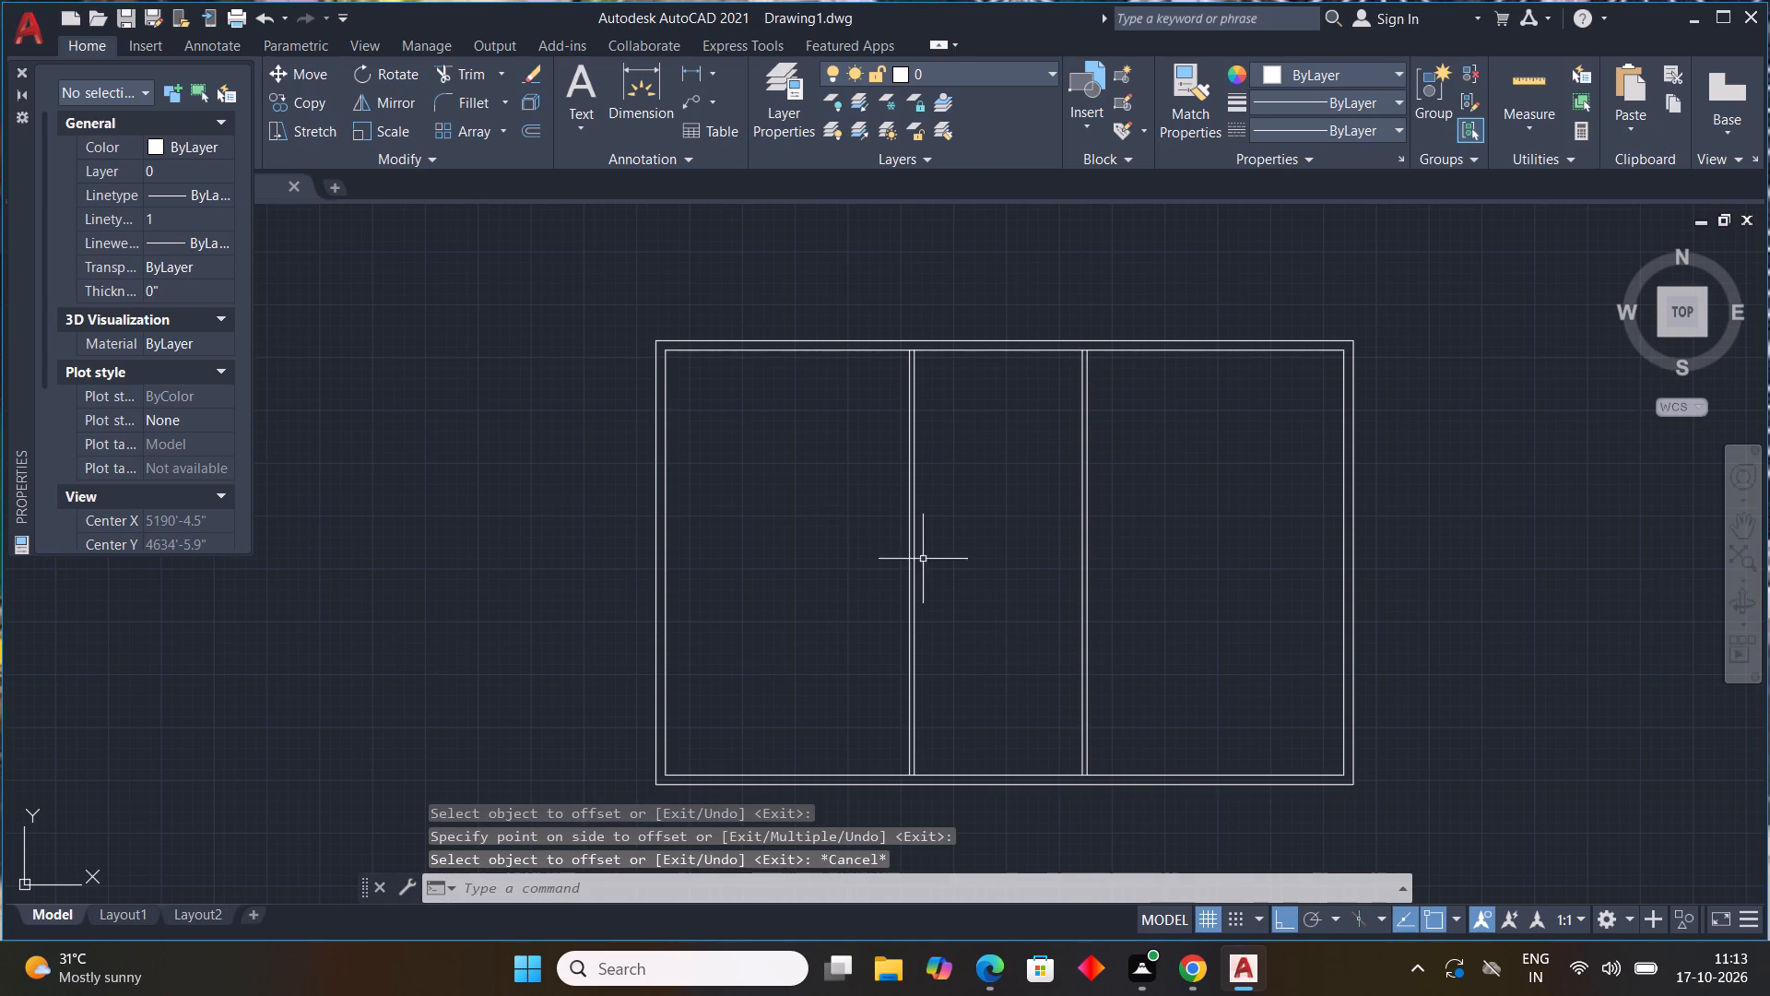
Check the clear width between the second partition and the right wall's inner line with a temporary dimension.
click(623, 107)
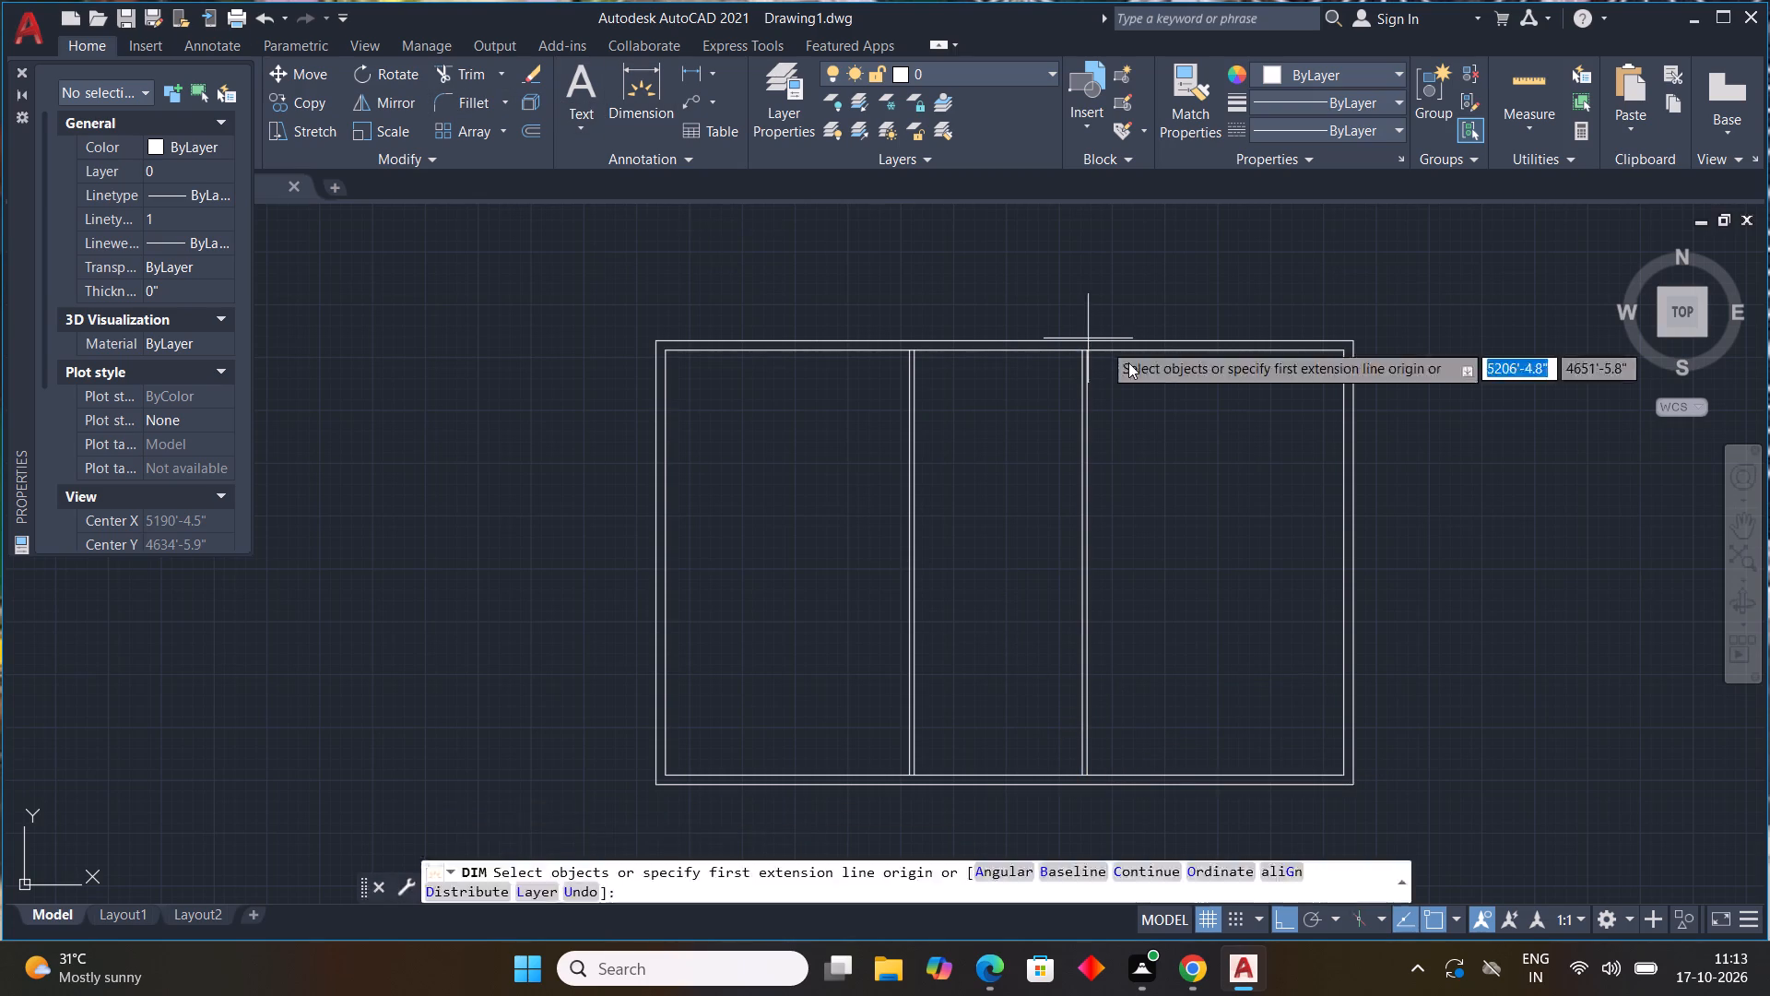
scroll(1113, 356, up, 1)
middle_drag(1121, 366, 930, 356)
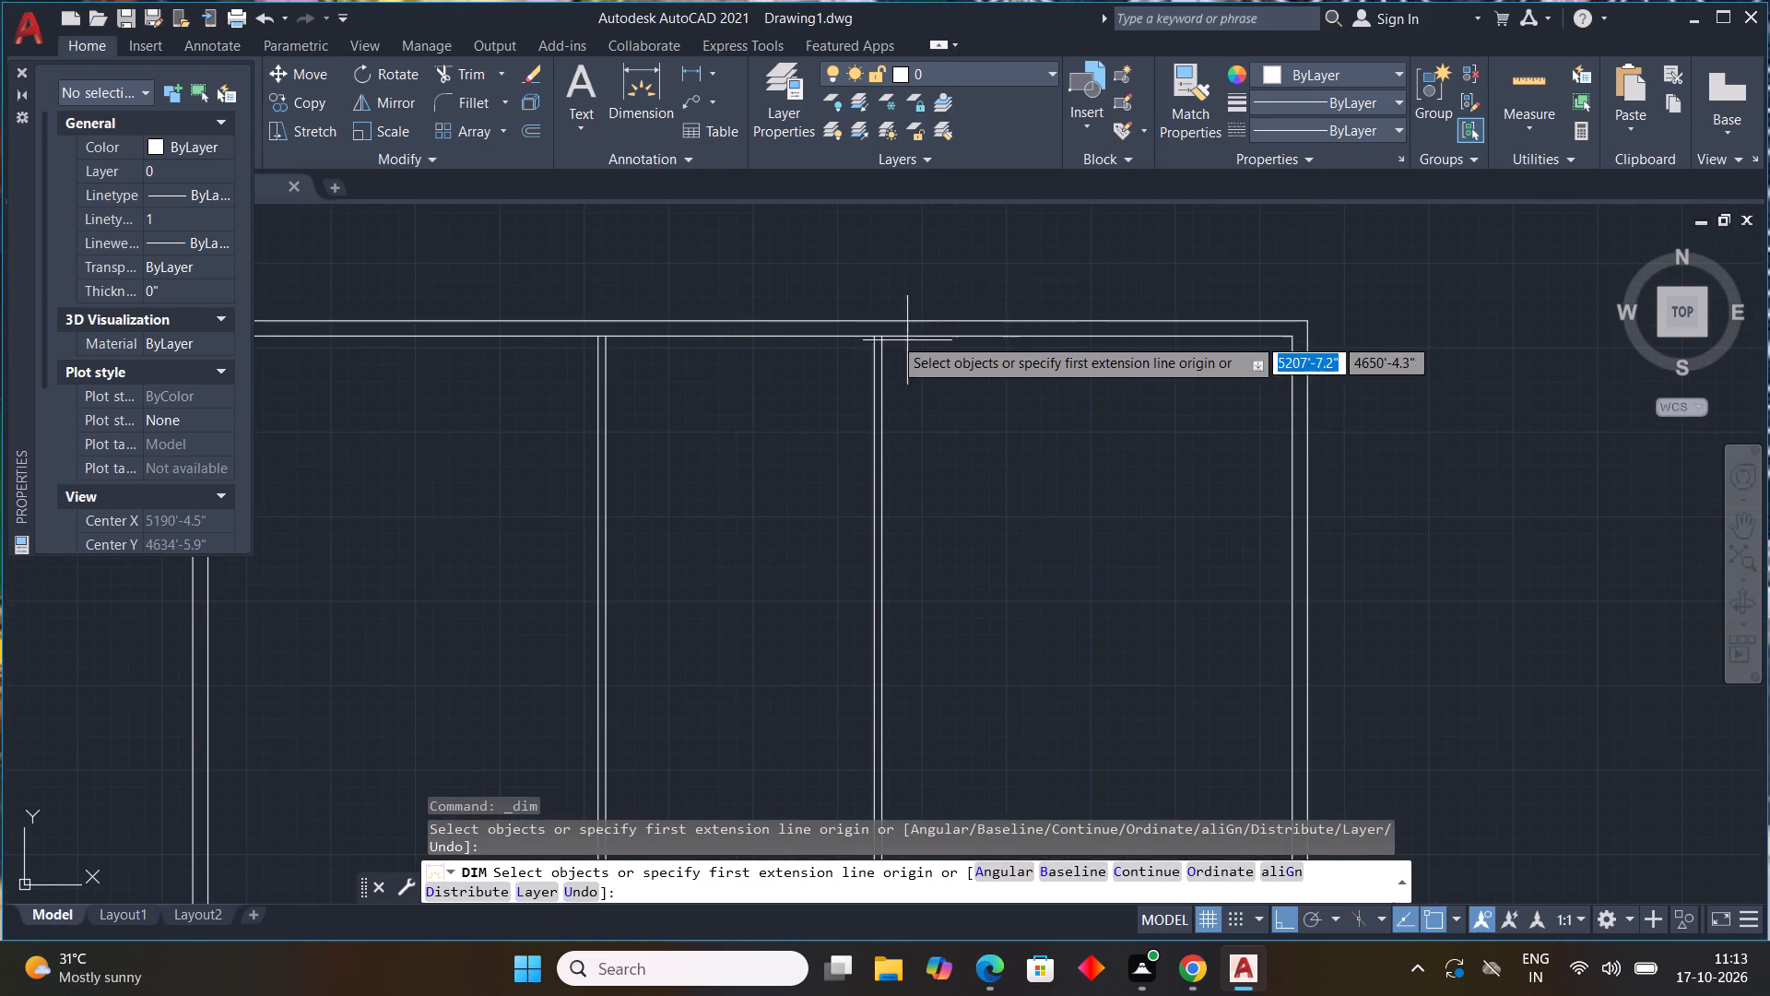
click(884, 335)
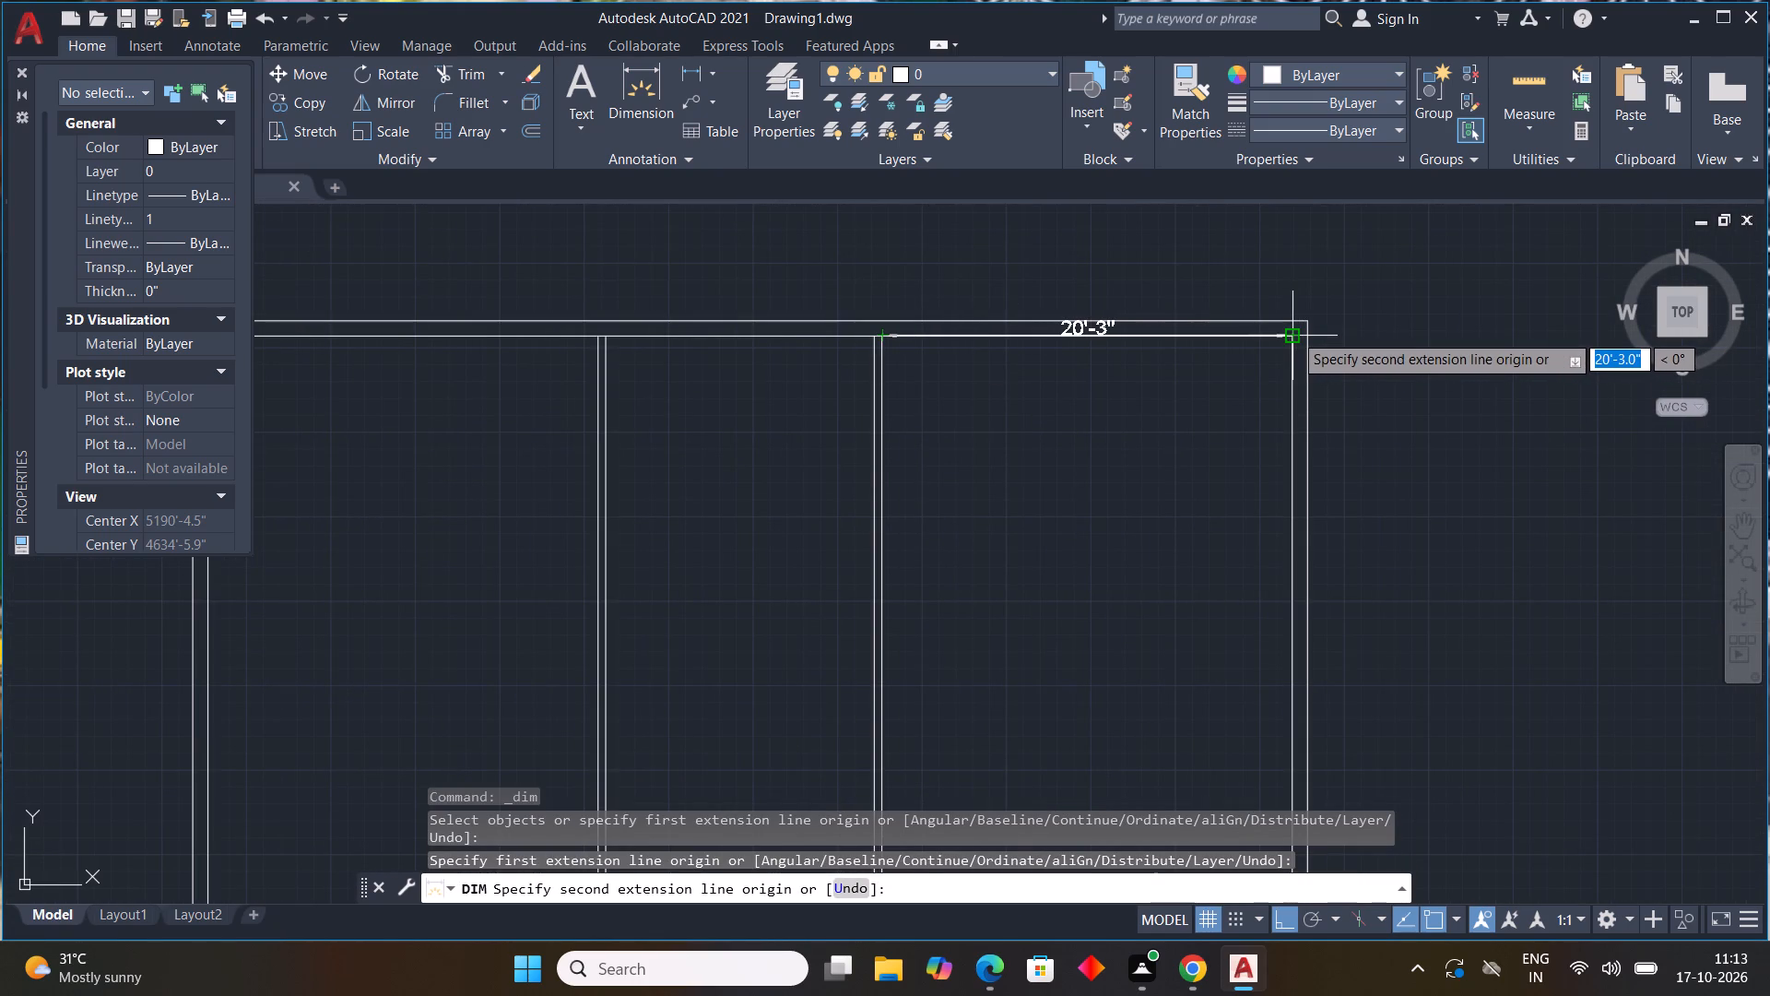
key(Escape)
Offset the top wall's inner line 19'3" downward to place a horizontal partition line across the plan.
scroll(1280, 339, down, 1)
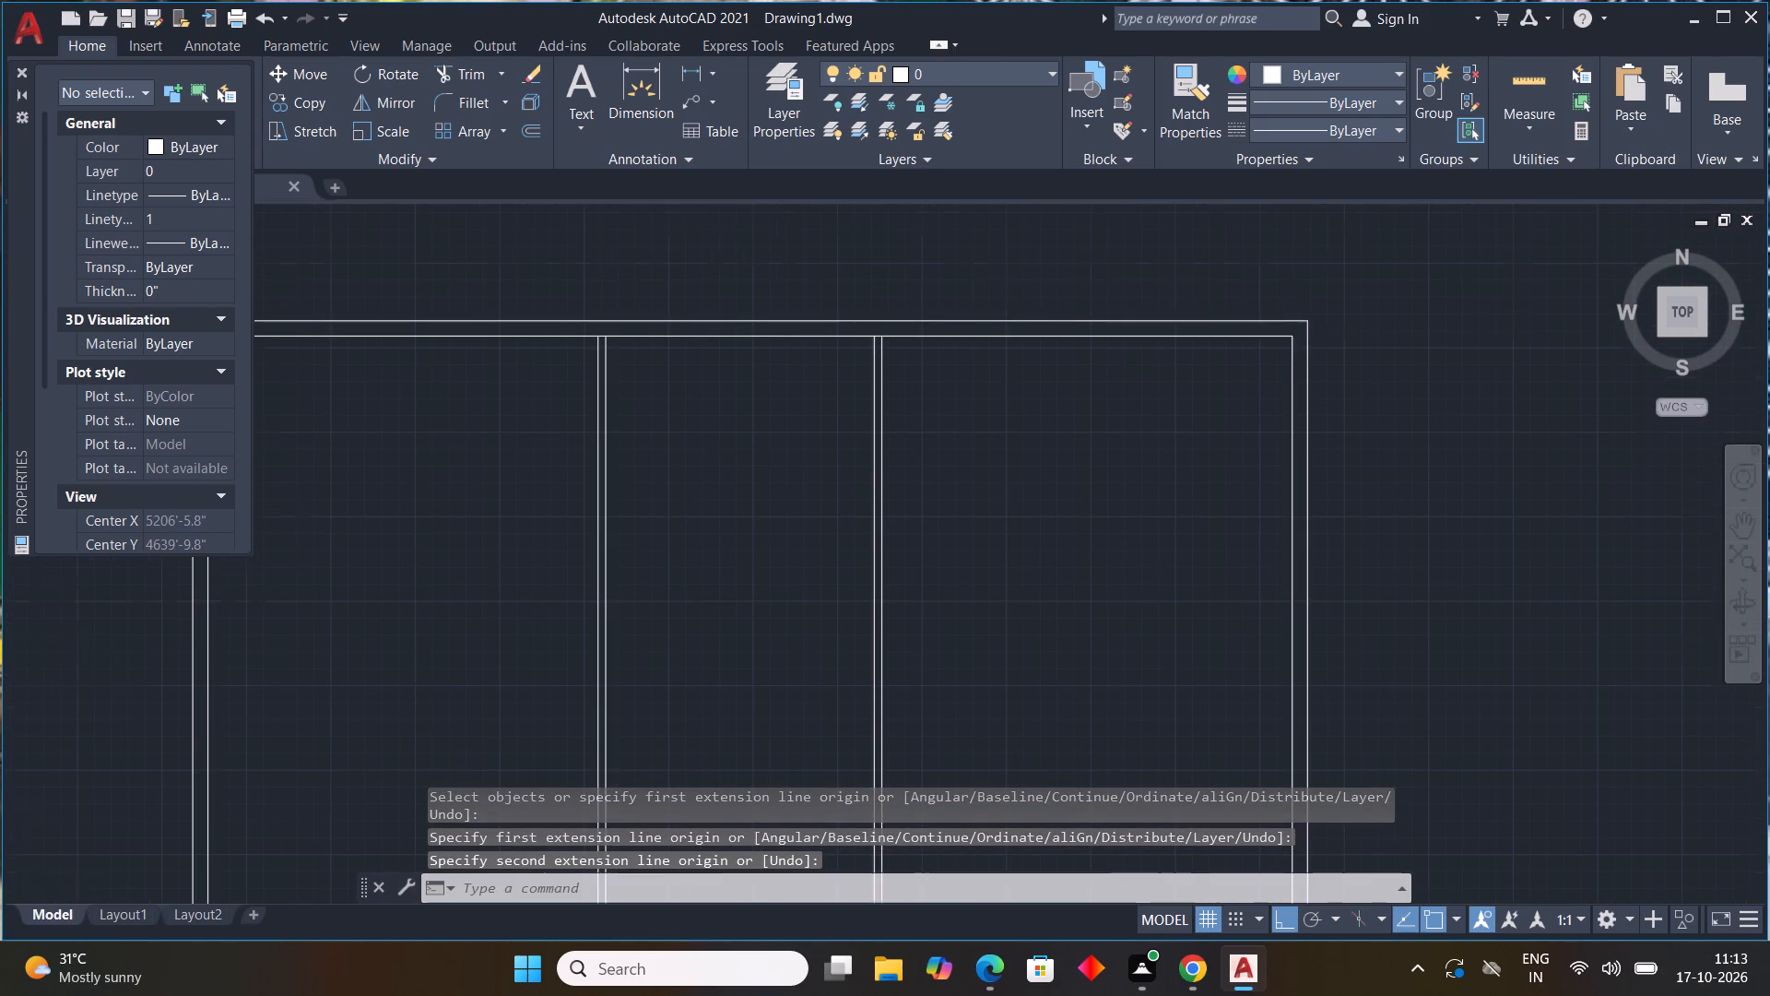
scroll(1278, 341, down, 2)
scroll(1125, 430, up, 2)
middle_drag(1135, 435, 1045, 571)
middle_click(1045, 571)
middle_click(1045, 571)
scroll(1043, 569, down, 2)
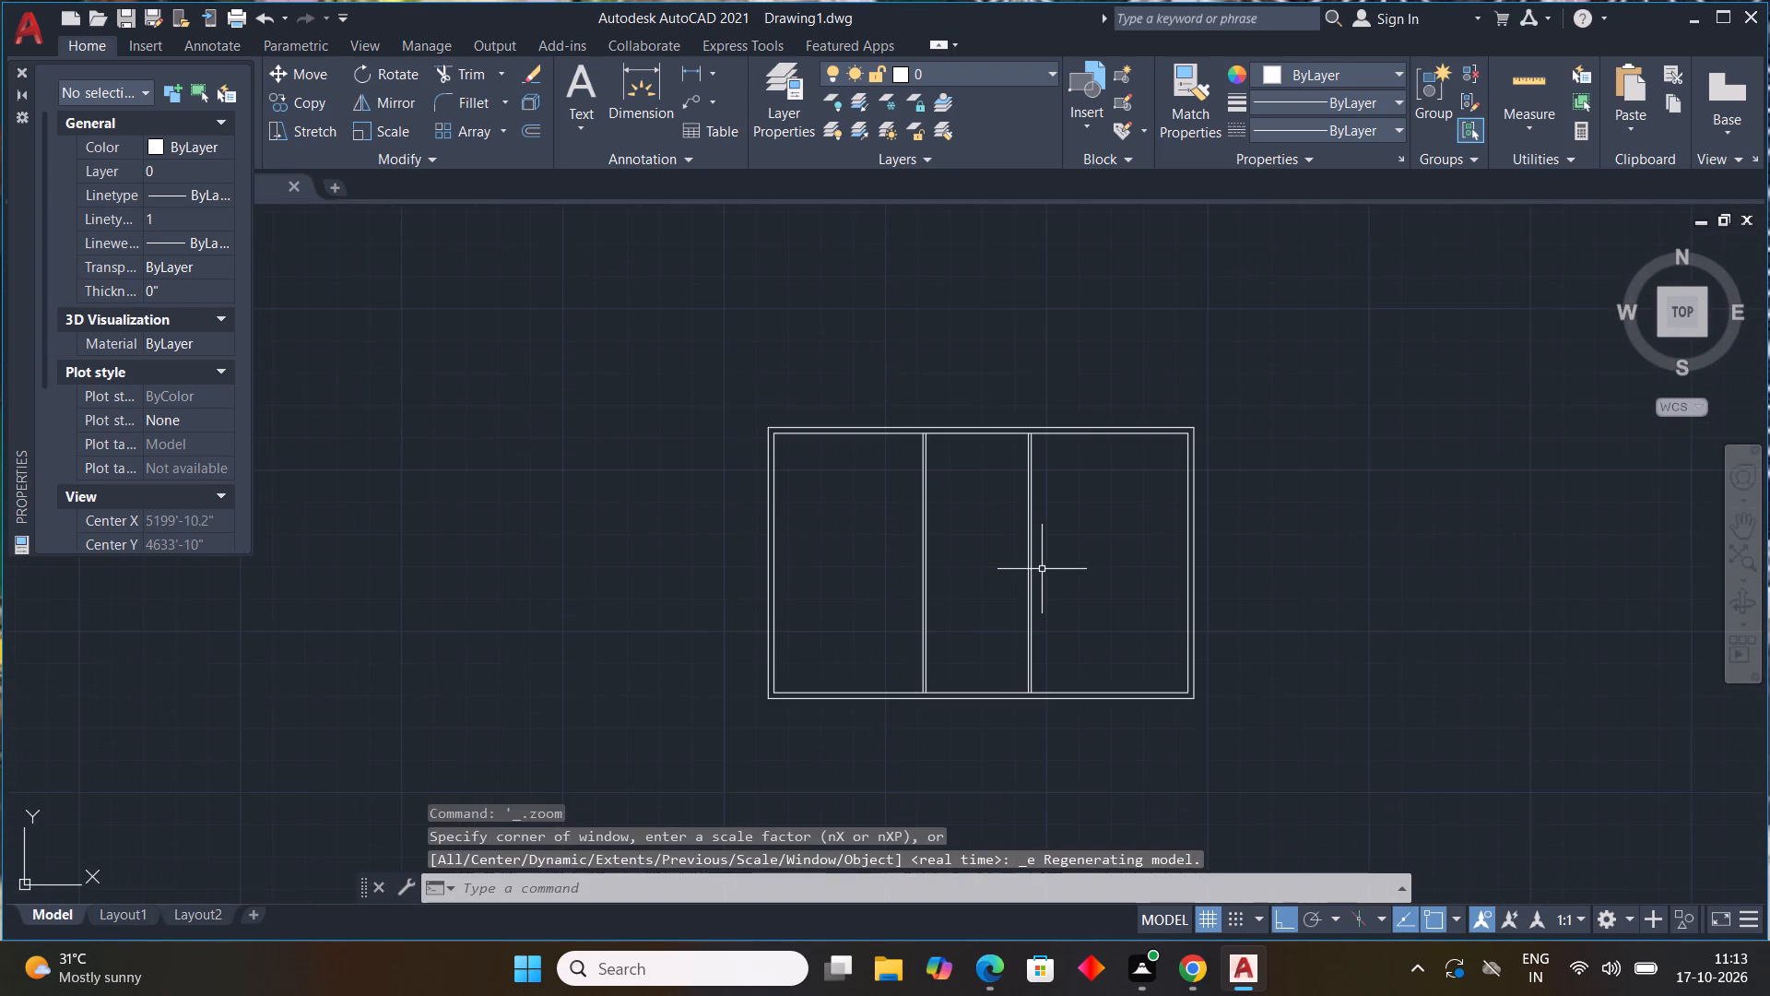
scroll(1033, 555, up, 1)
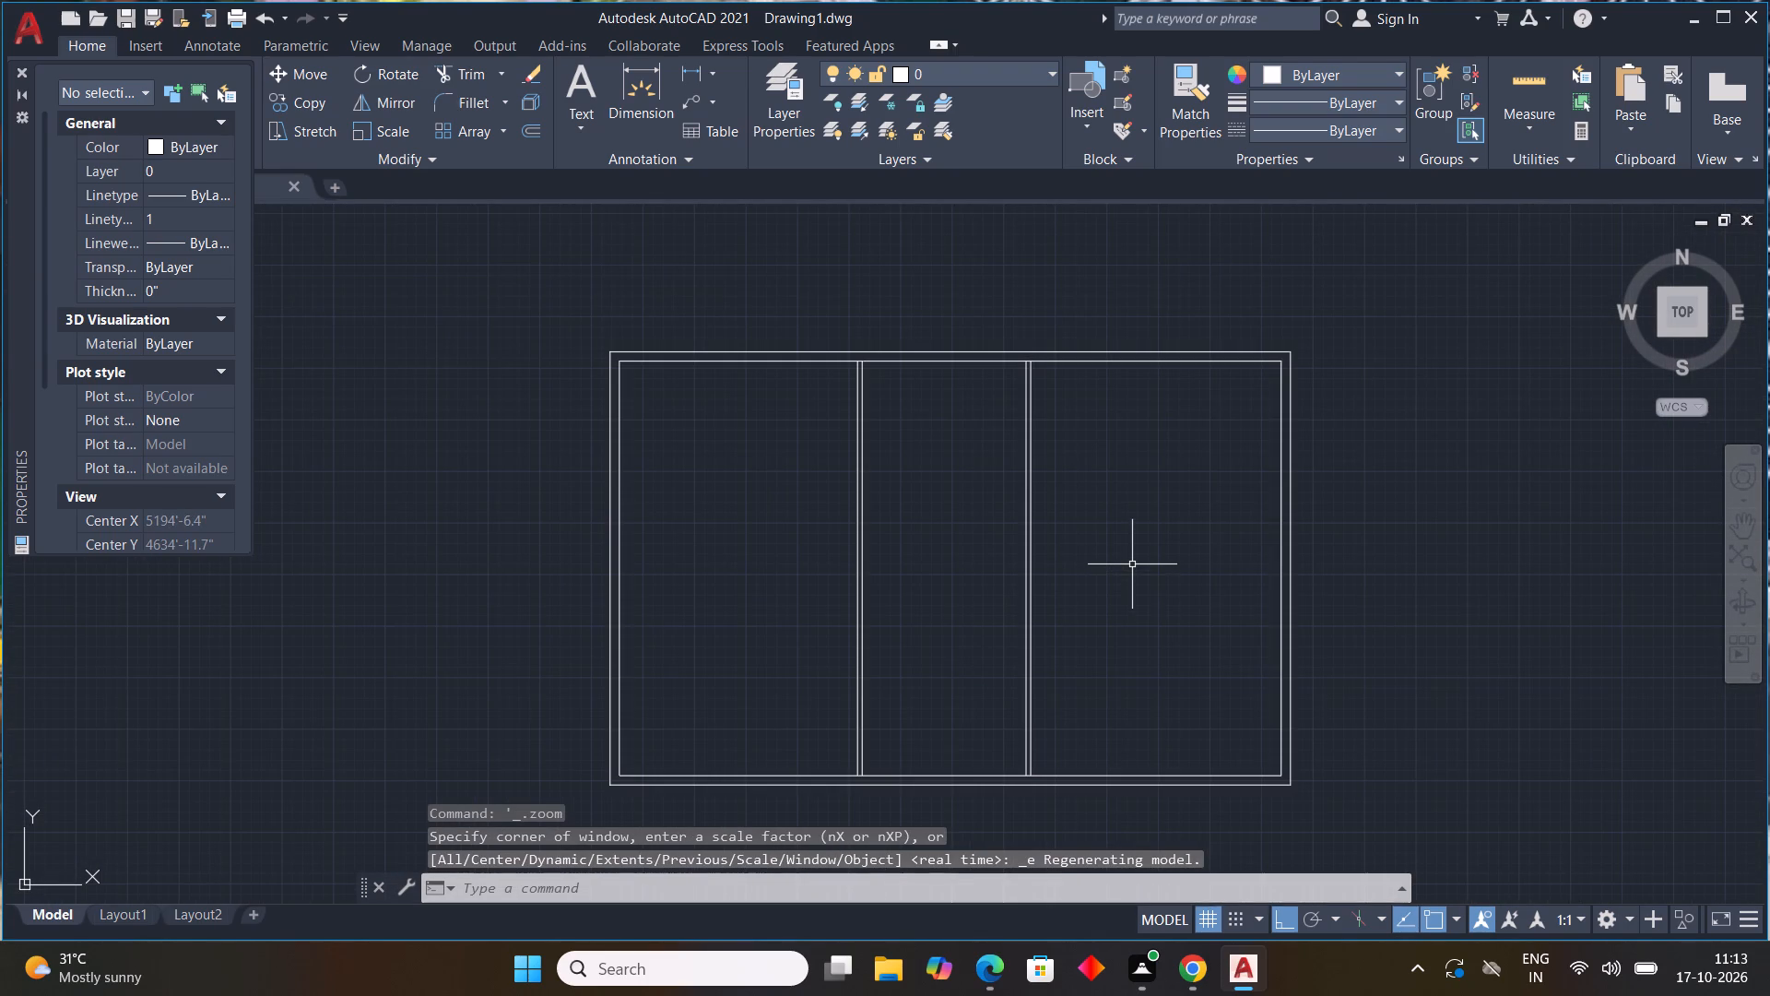
text(OFF)
key(space)
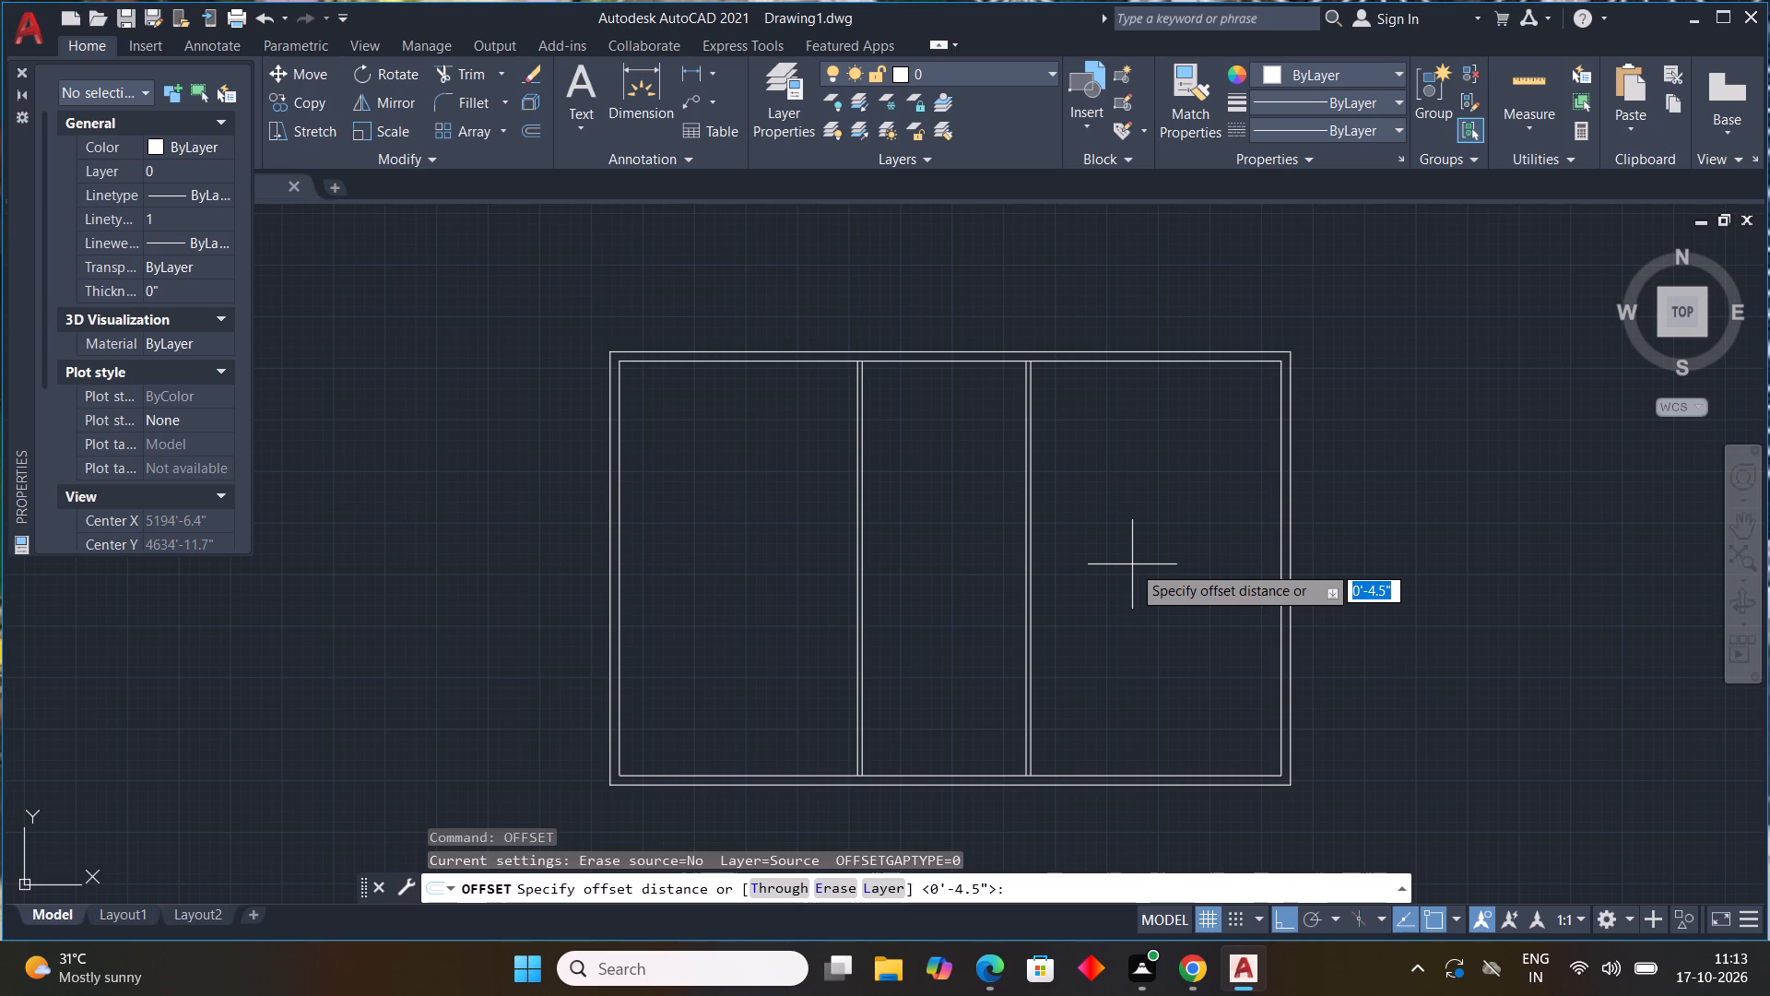
key(1)
text(9'3")
key(Return)
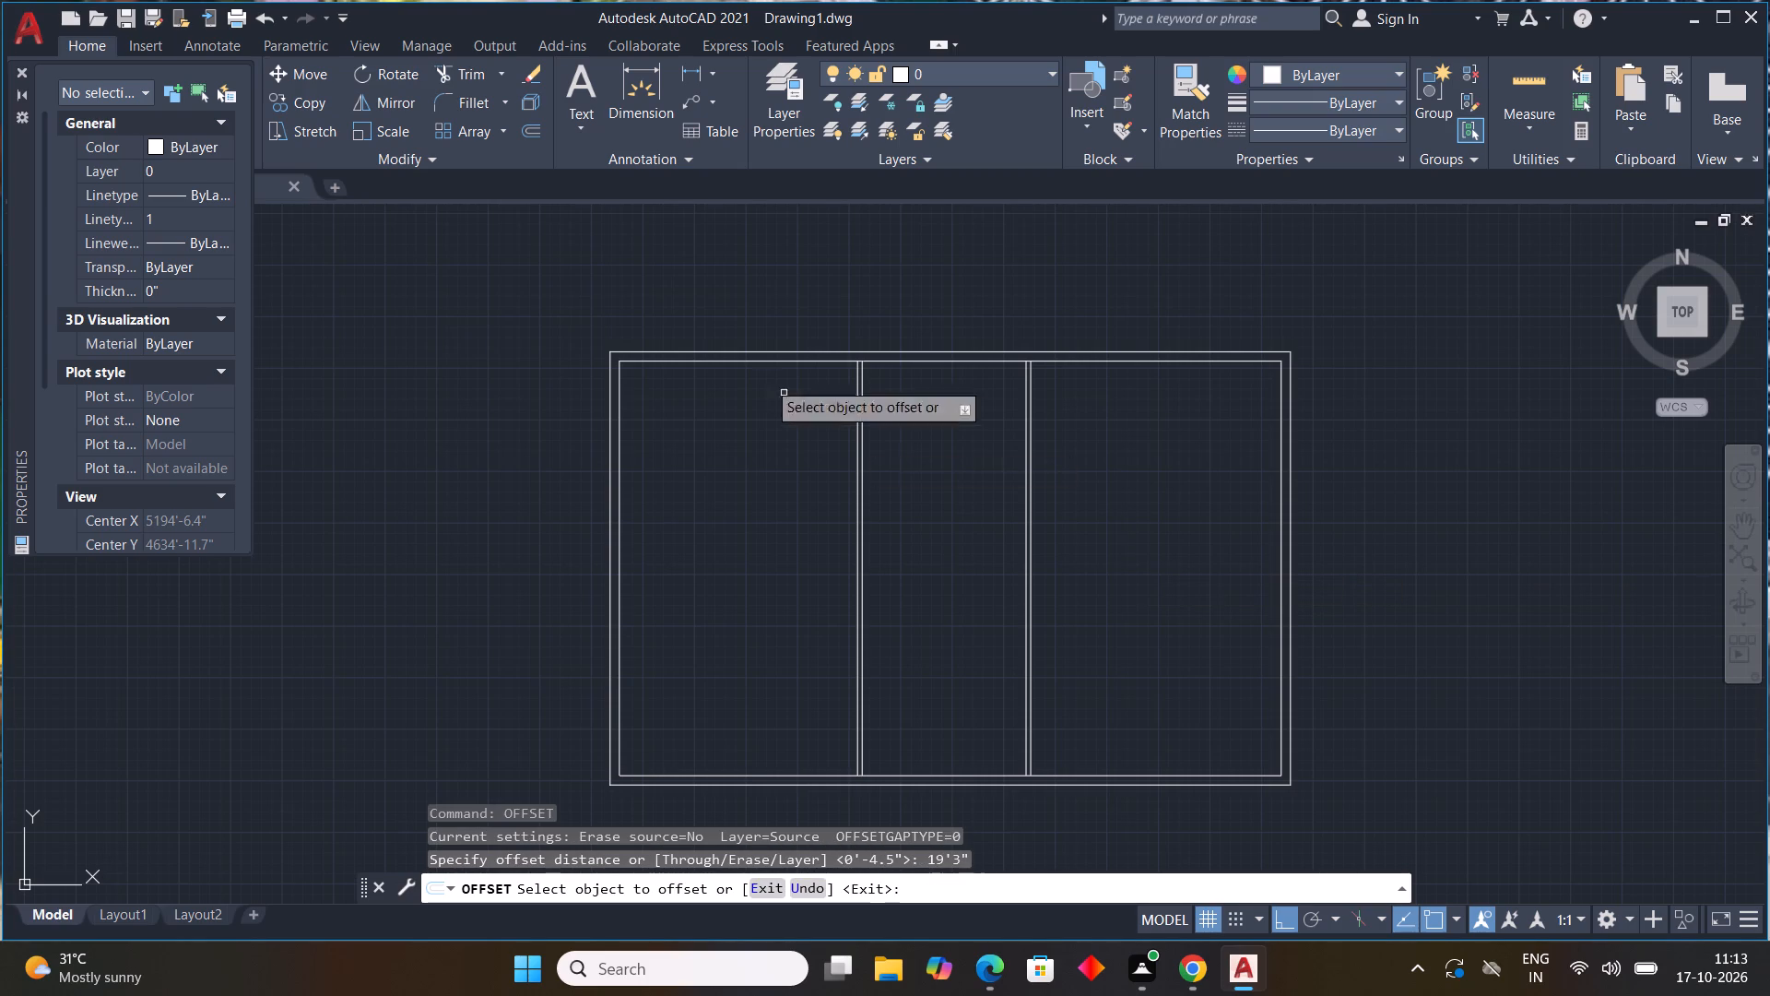
drag(935, 358, 942, 376)
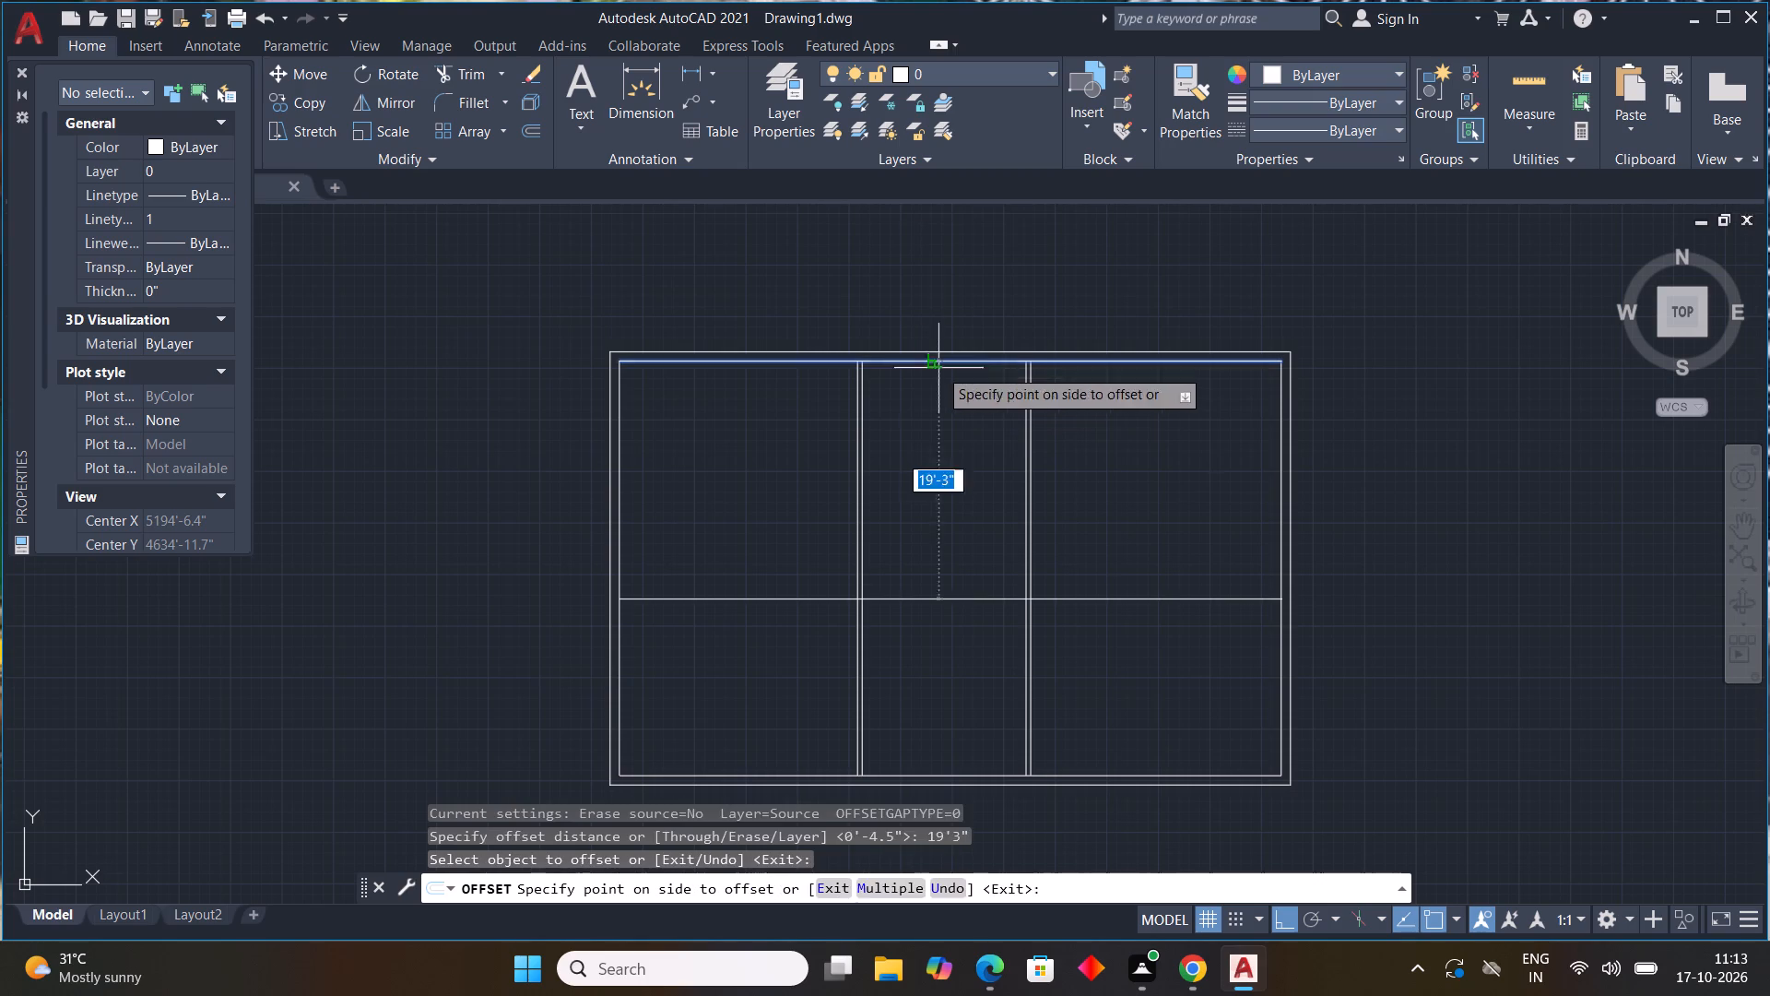
drag(942, 376, 943, 381)
click(957, 504)
key(Escape)
Offset the horizontal partition line 4.5" downward to give the partition its thickness.
key(space)
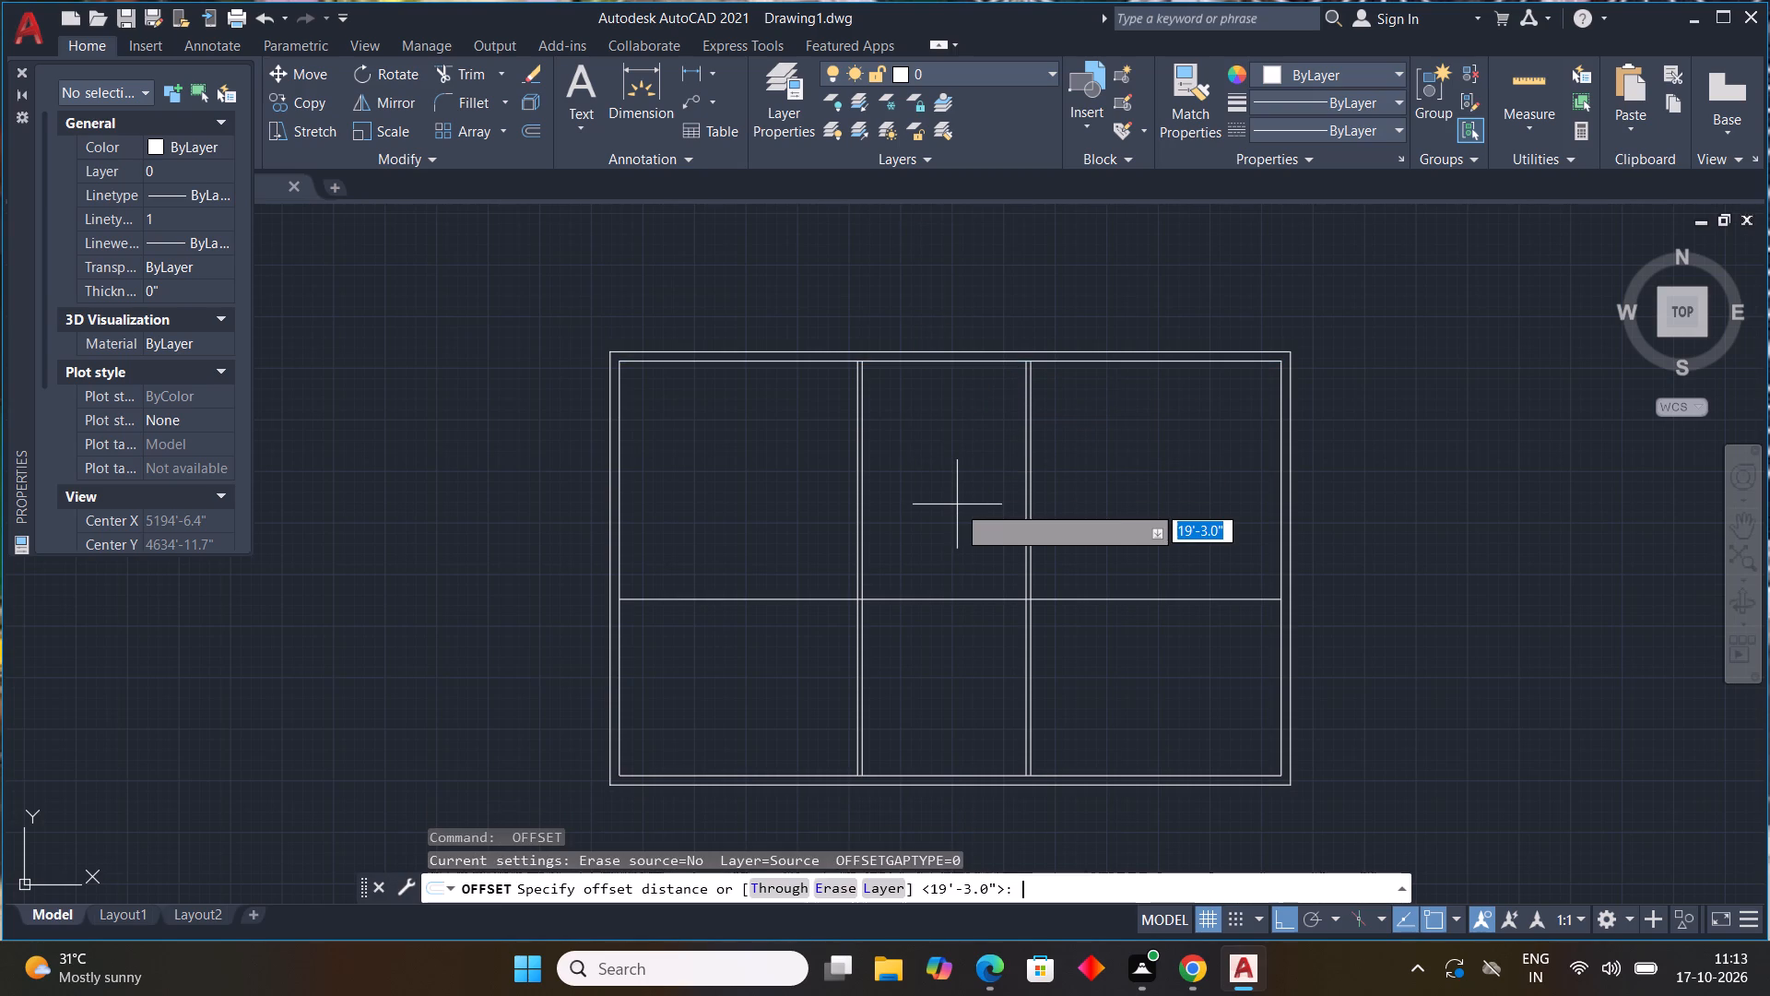
text(4.5")
key(Return)
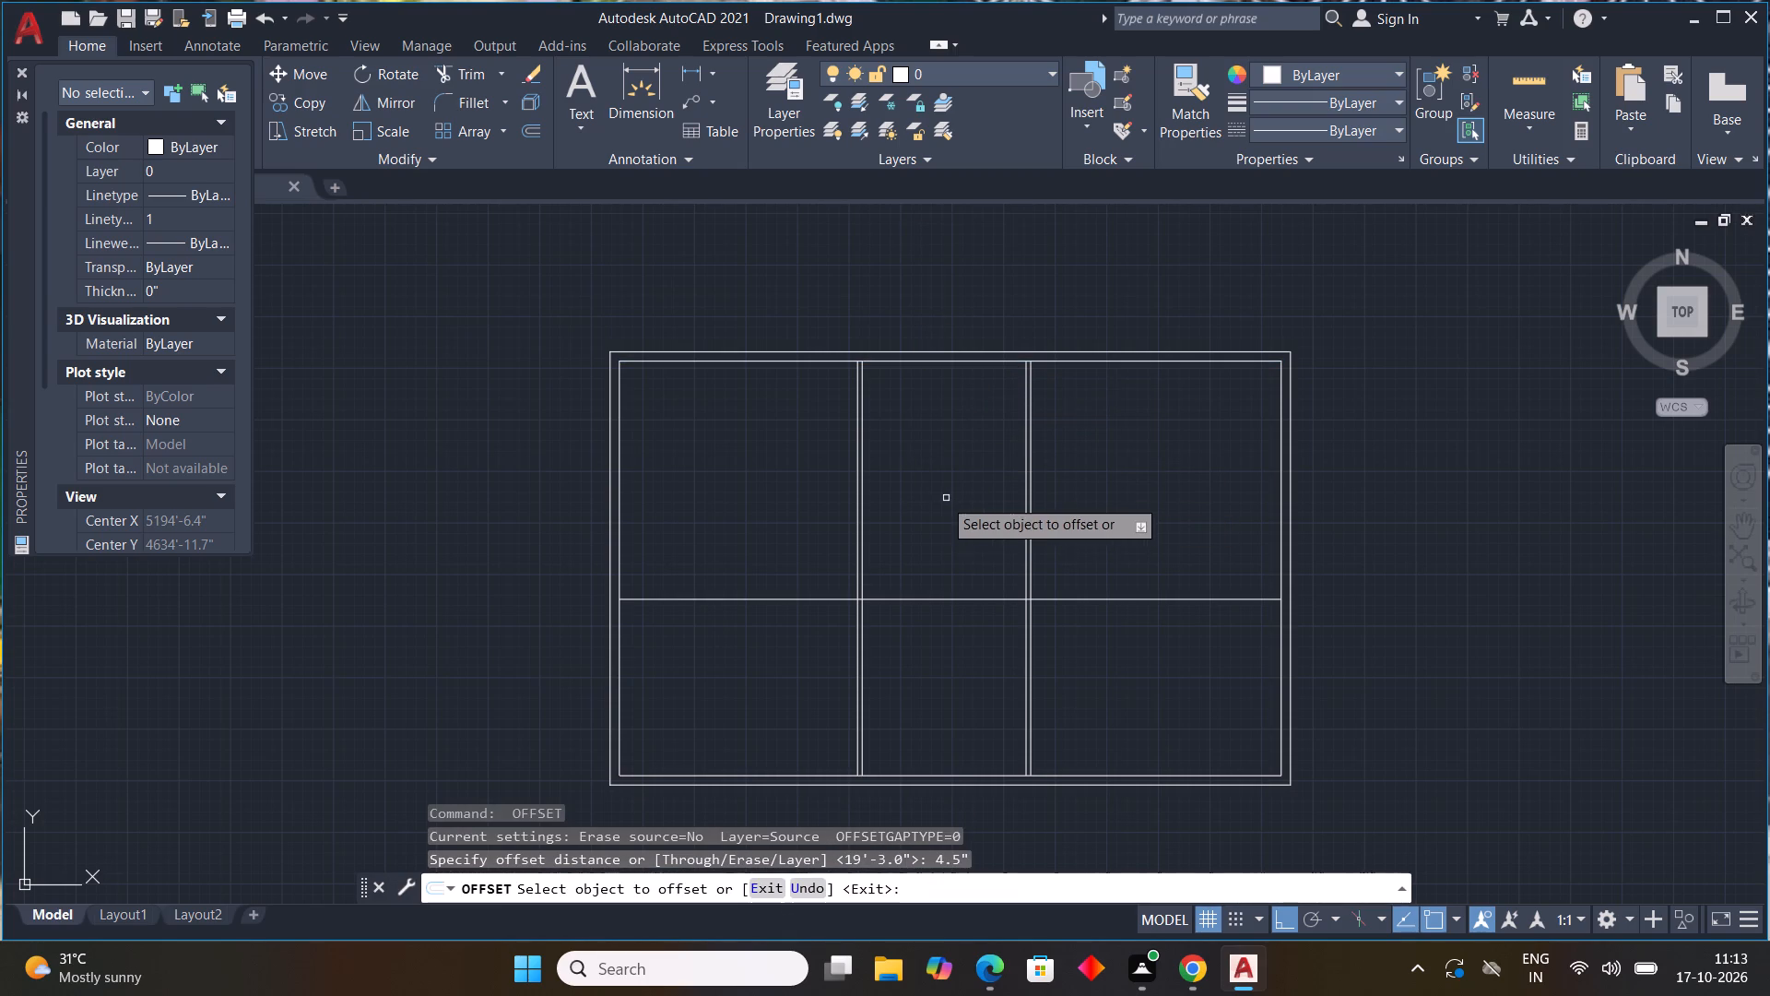
click(773, 599)
click(785, 634)
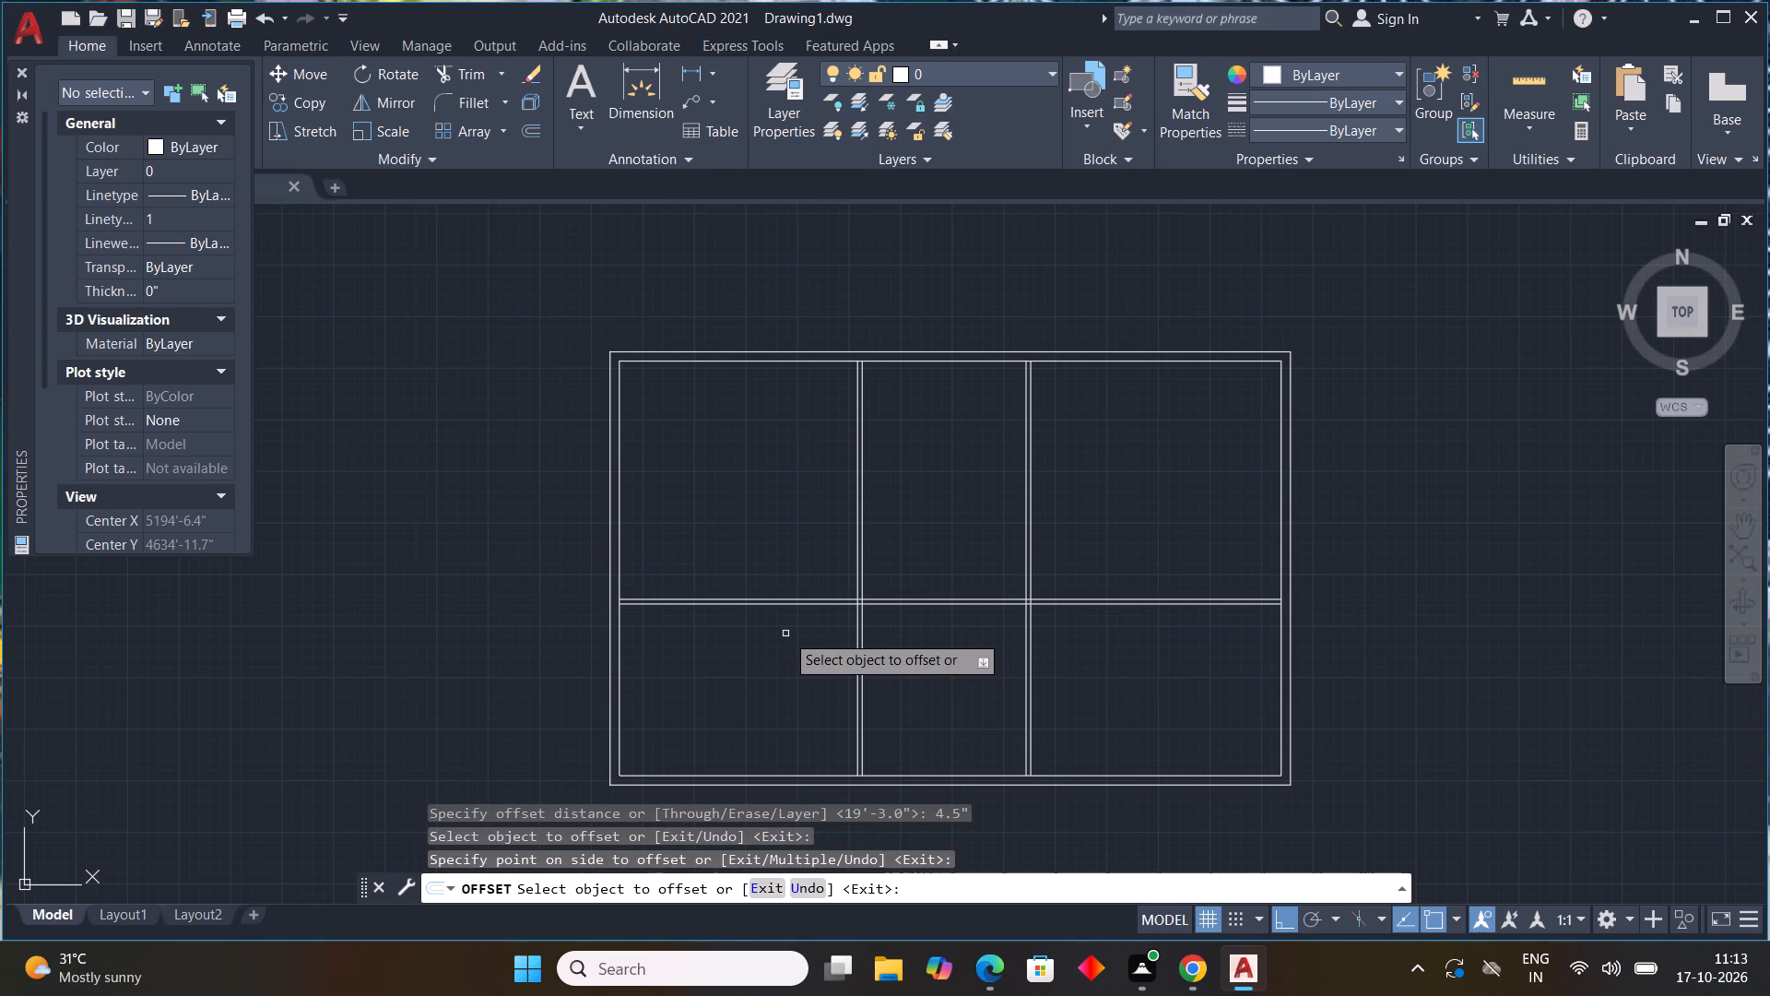
key(Escape)
key(Escape)
key(Escape)
key(Escape)
key(Escape)
key(Escape)
key(Escape)
key(Escape)
key(Escape)
key(Escape)
key(Escape)
key(Escape)
key(Escape)
key(Escape)
key(Escape)
key(Escape)
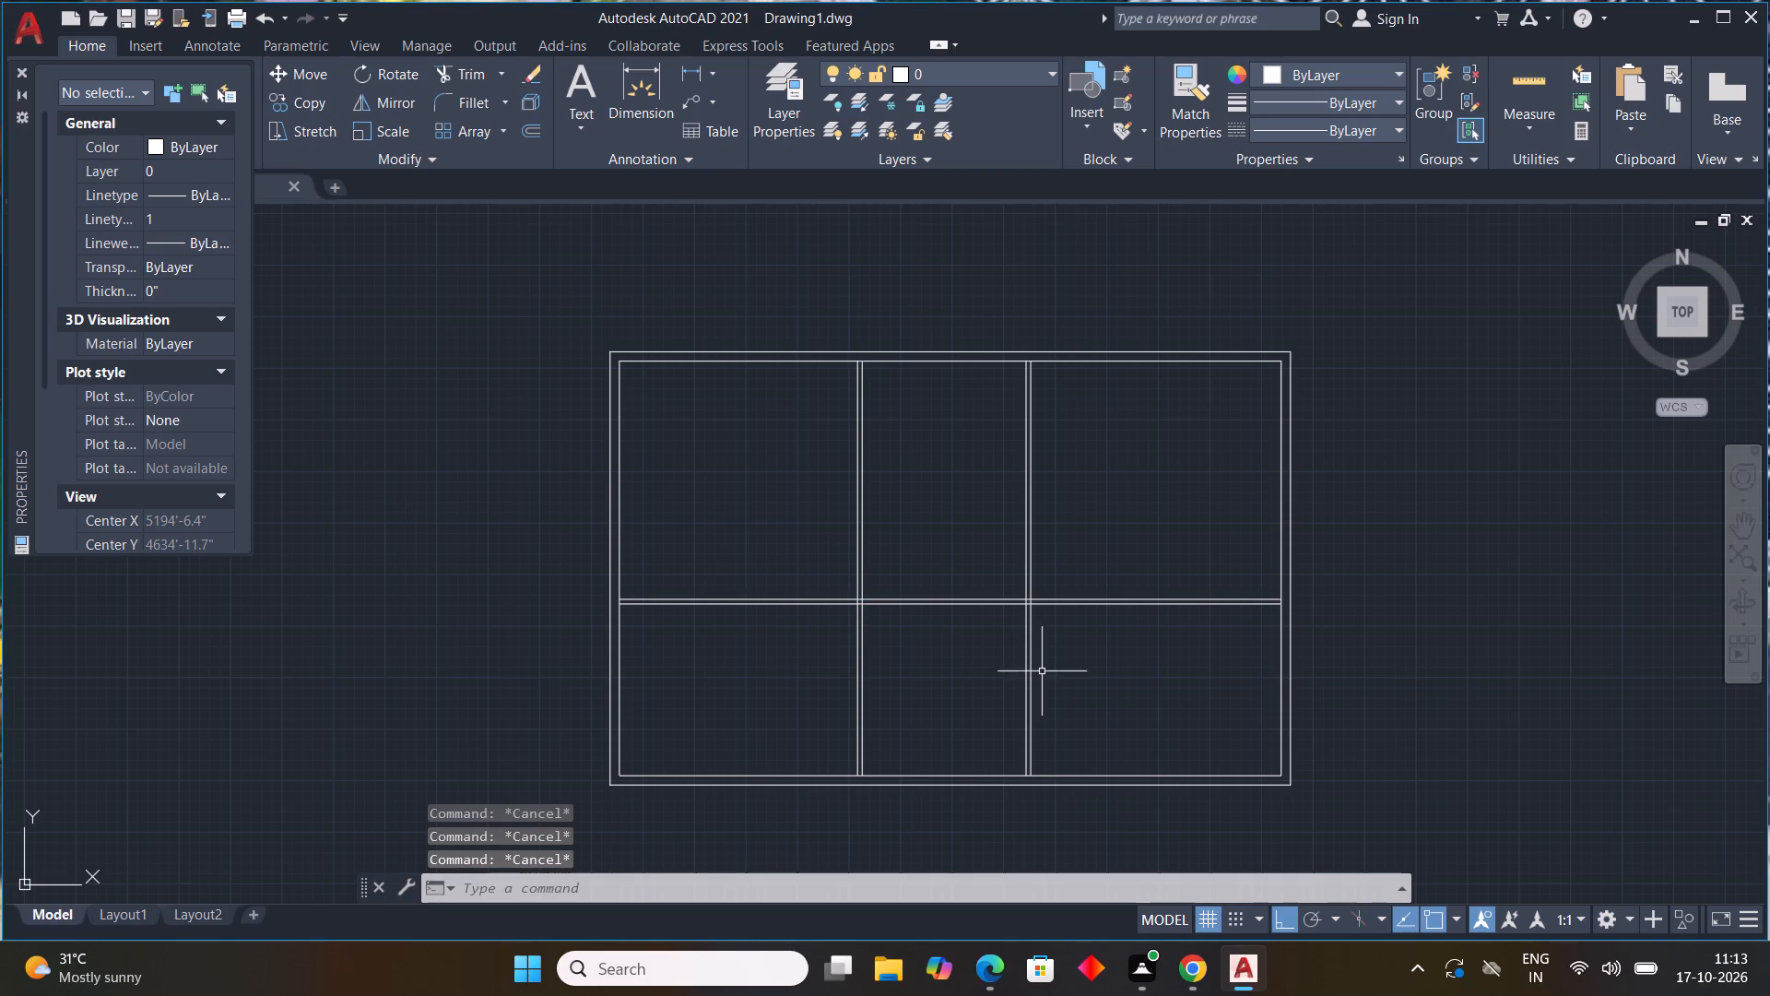
Trim away the segments of both vertical partitions that run below the horizontal partition.
middle_drag(1076, 713, 865, 563)
middle_click(863, 563)
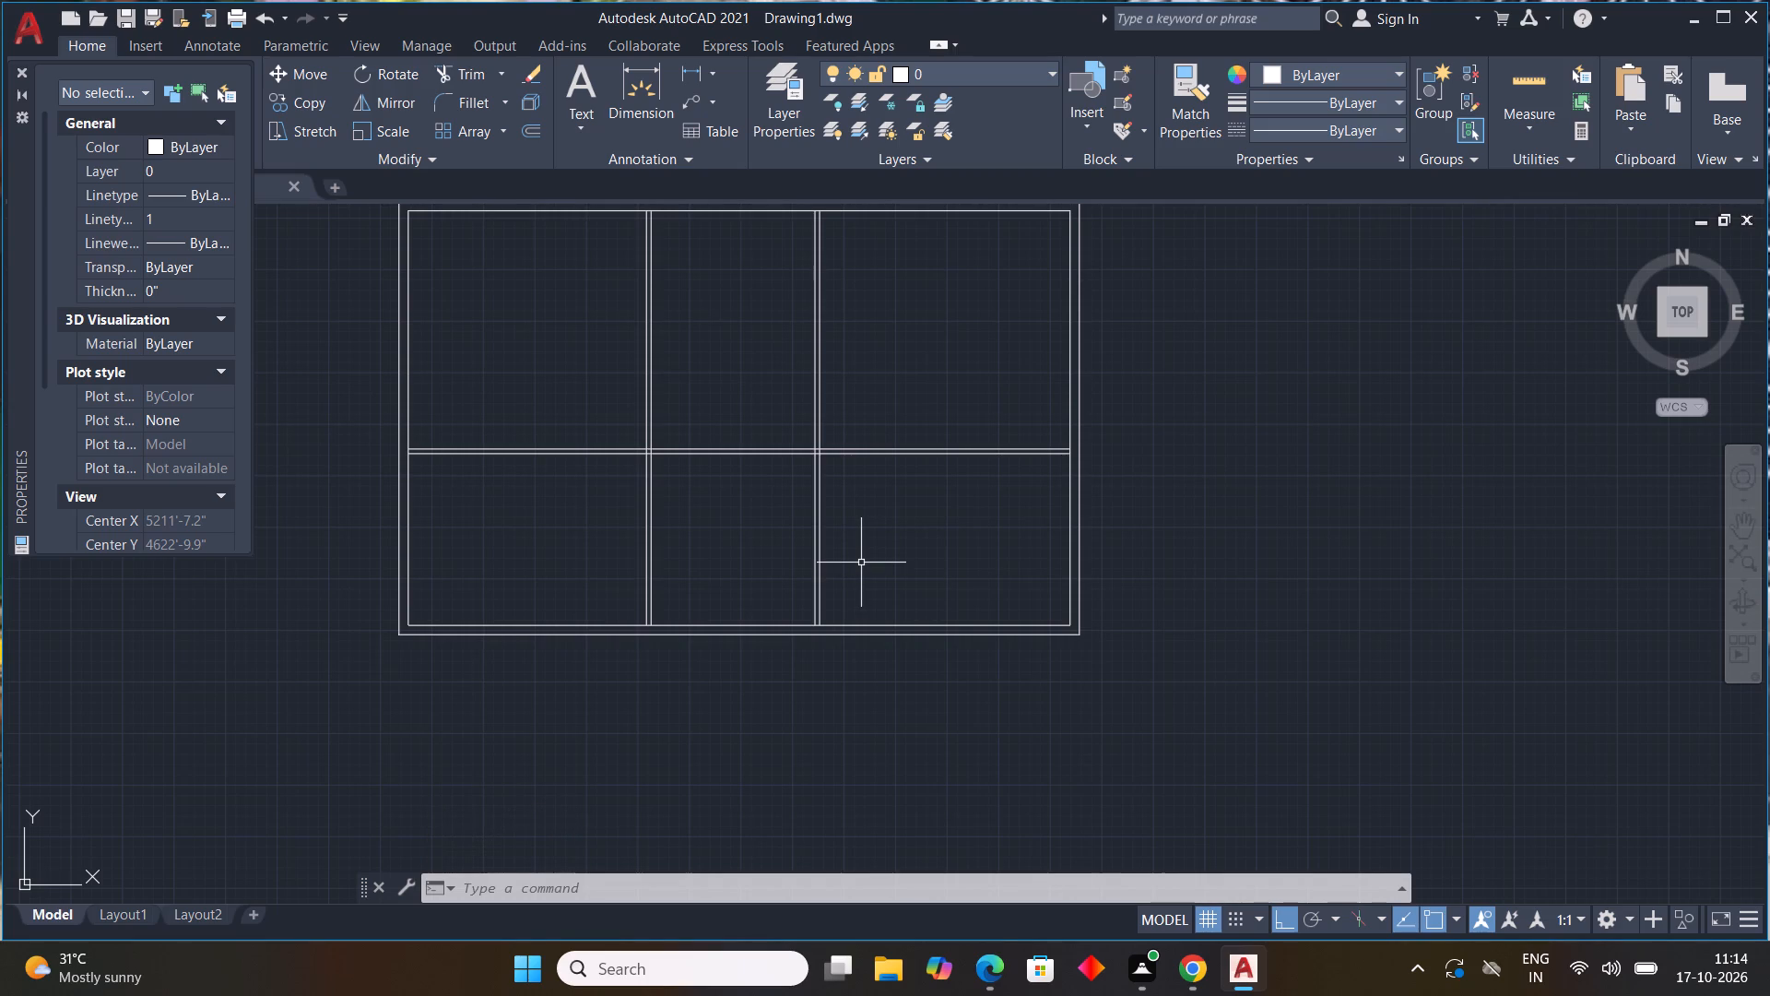
scroll(859, 569, down, 1)
middle_drag(860, 569, 912, 475)
scroll(860, 569, down, 1)
text(TR)
key(space)
drag(929, 485, 796, 468)
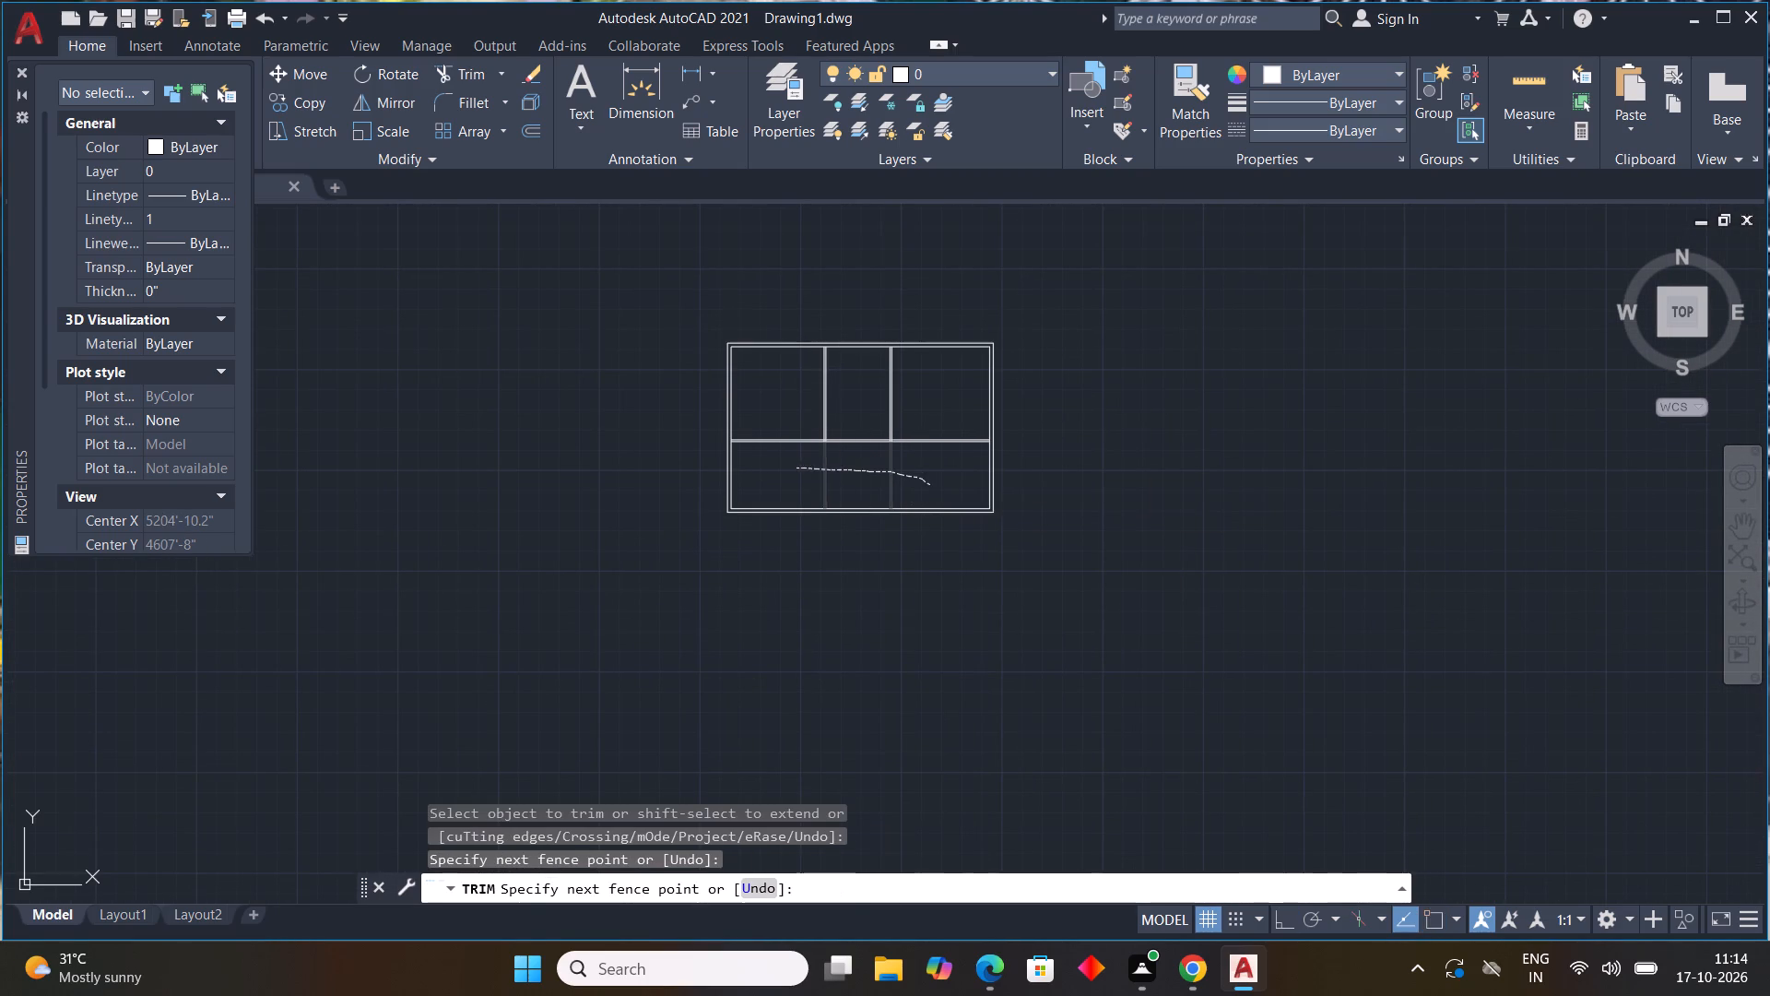
key(Escape)
key(Escape)
key(Escape)
key(Escape)
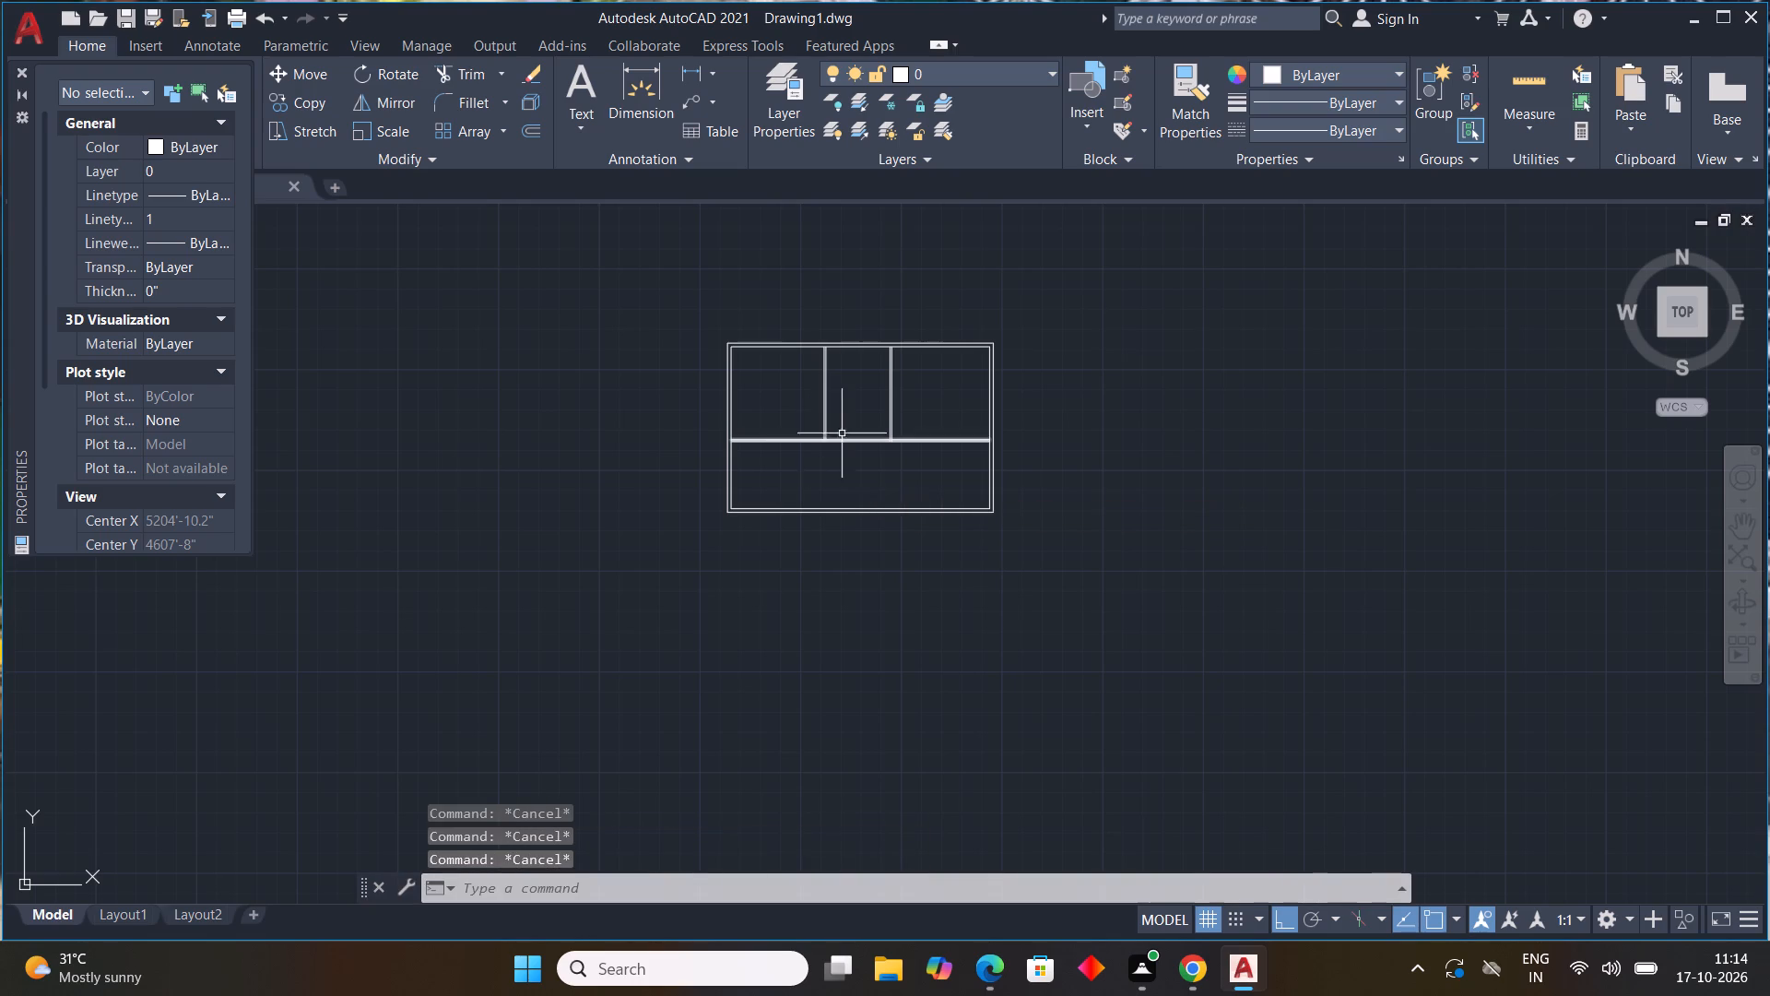
Trim the right wall's inner line between the two horizontal partition lines to open the wall junction.
scroll(848, 430, up, 4)
scroll(850, 430, down, 1)
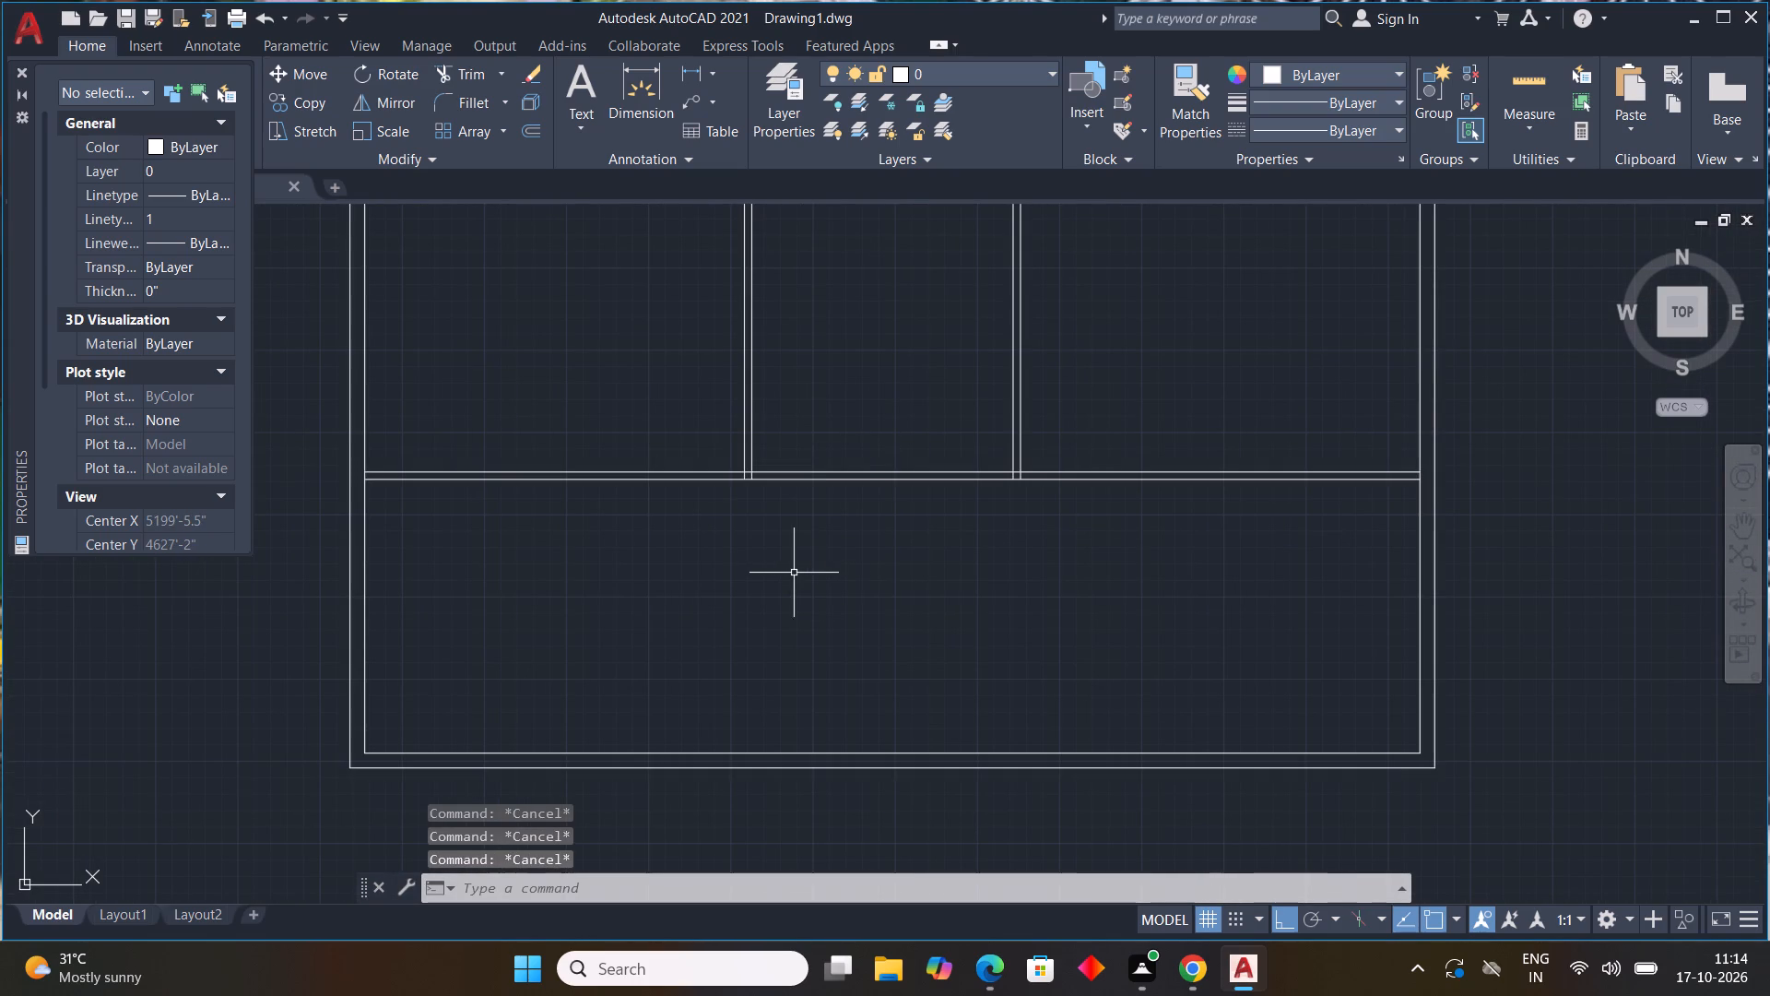
middle_drag(1012, 660, 897, 634)
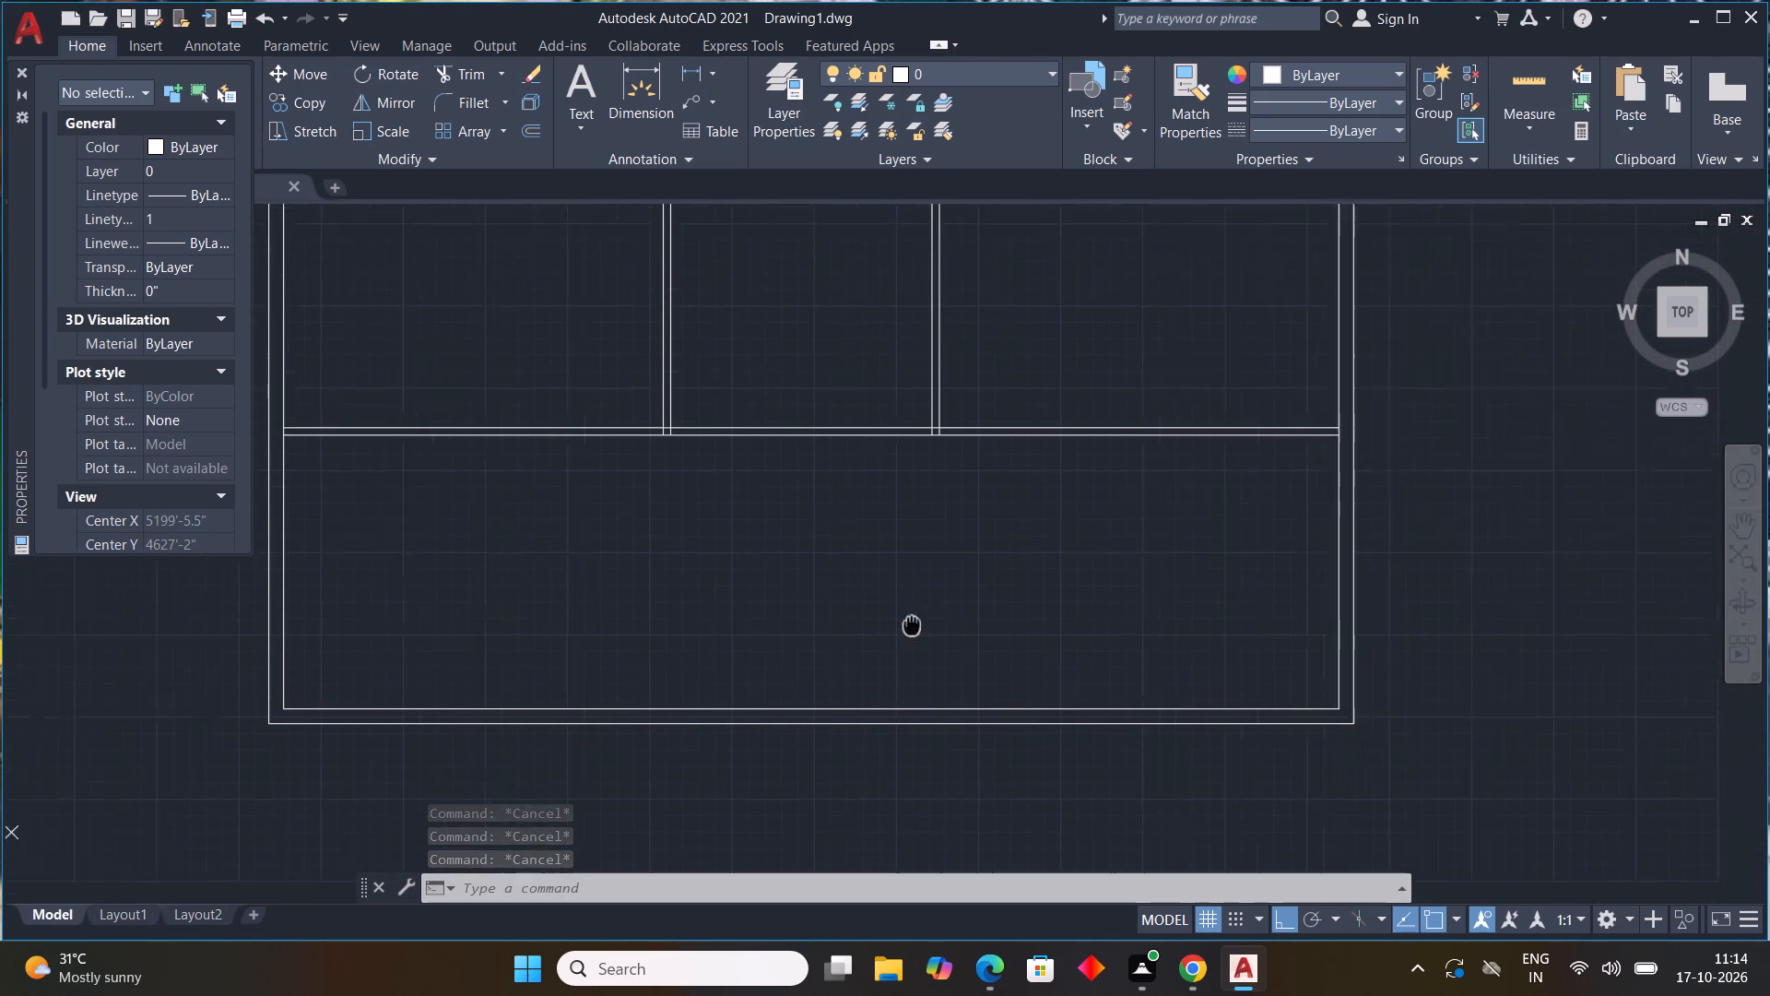
middle_drag(897, 634, 836, 682)
middle_click(835, 682)
text(TR)
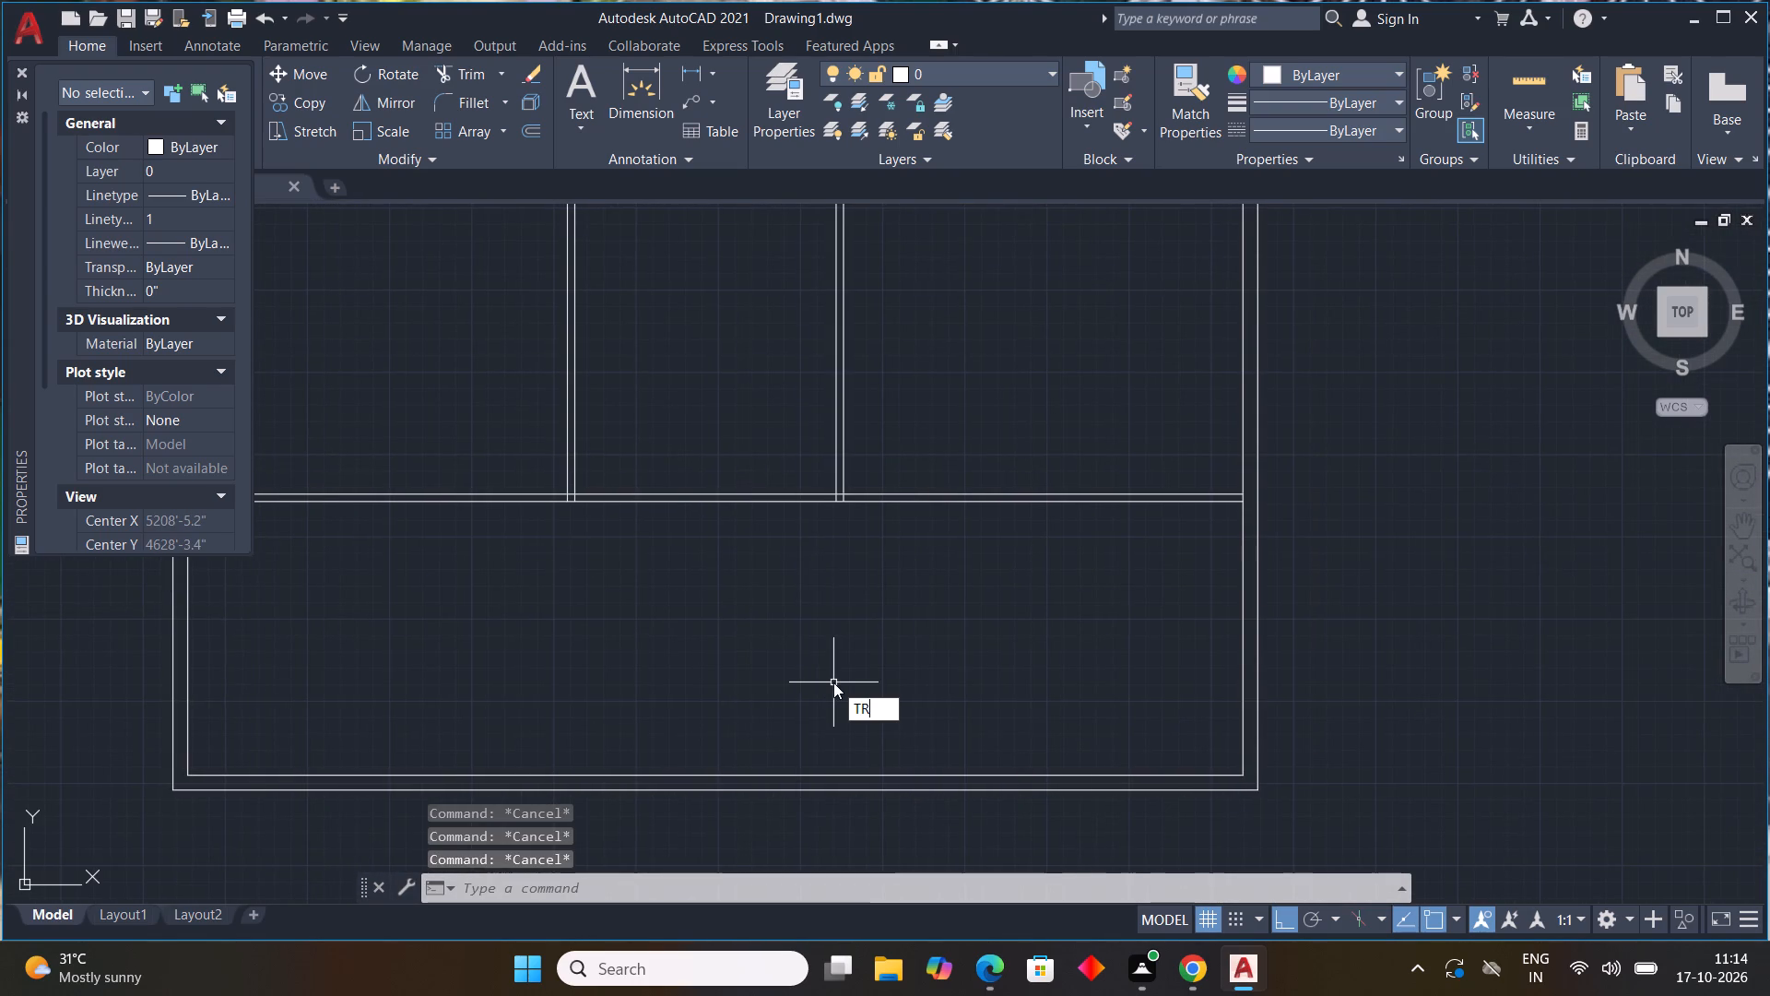
key(space)
scroll(1255, 477, up, 3)
drag(1178, 563, 1180, 563)
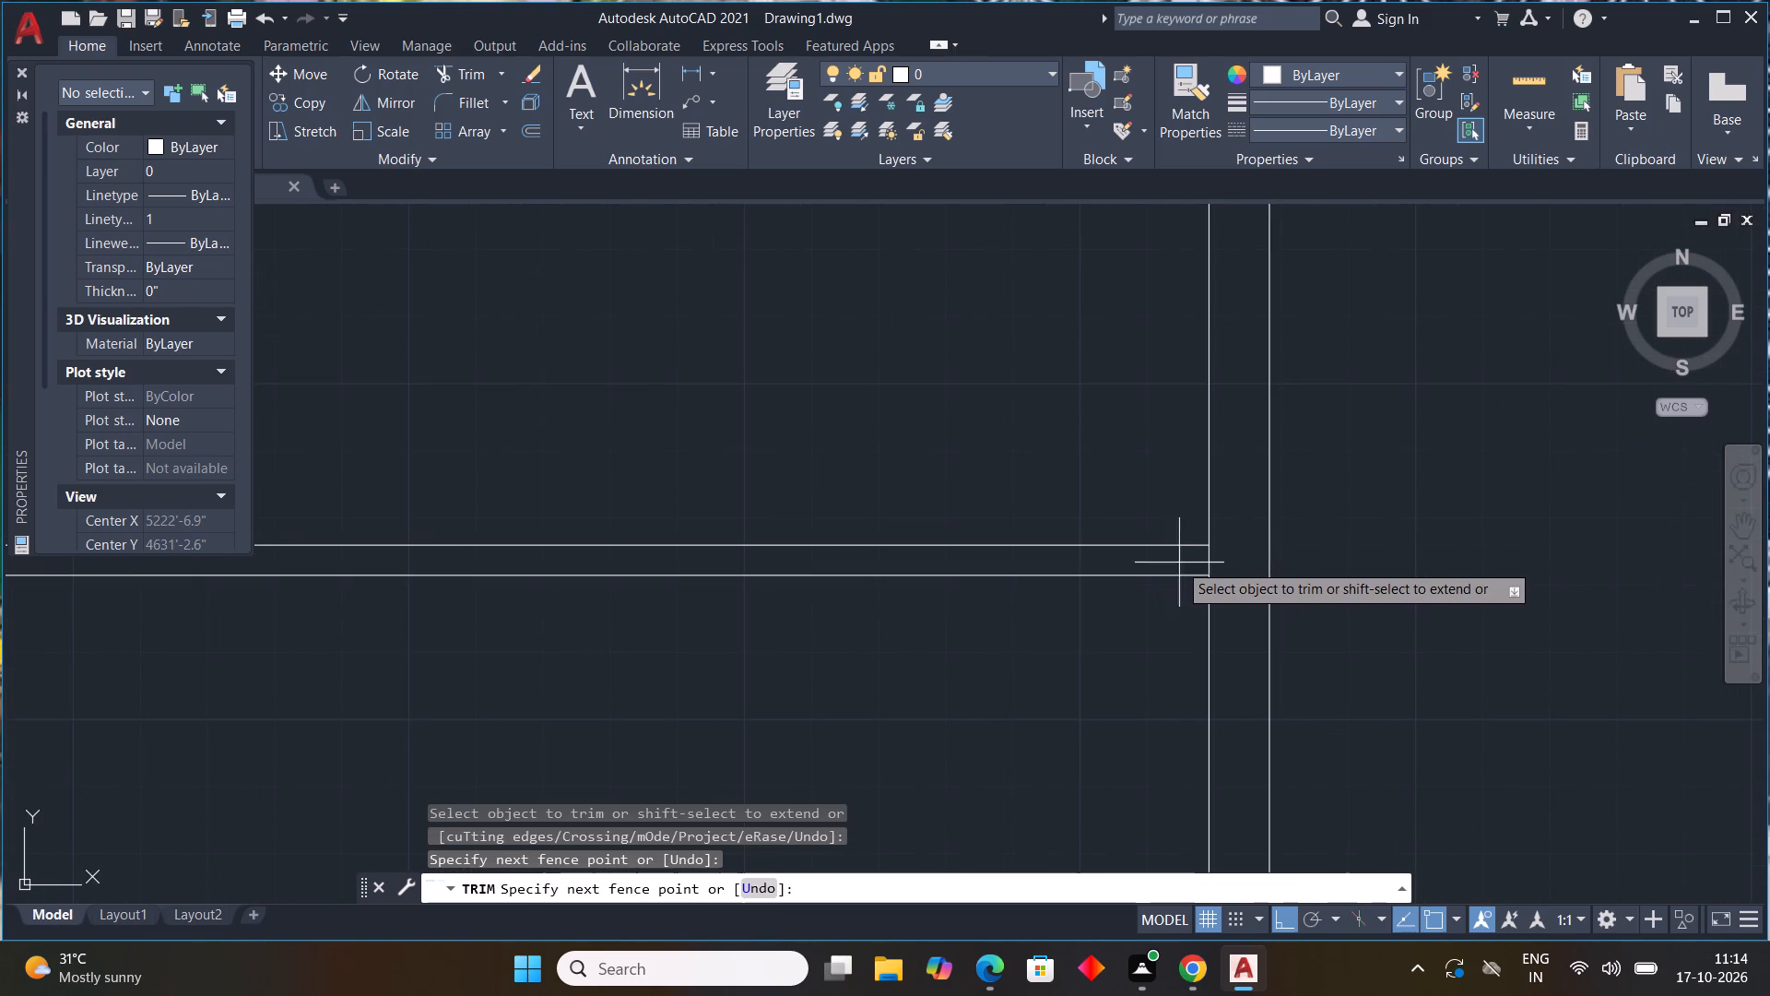
drag(1180, 563, 1226, 556)
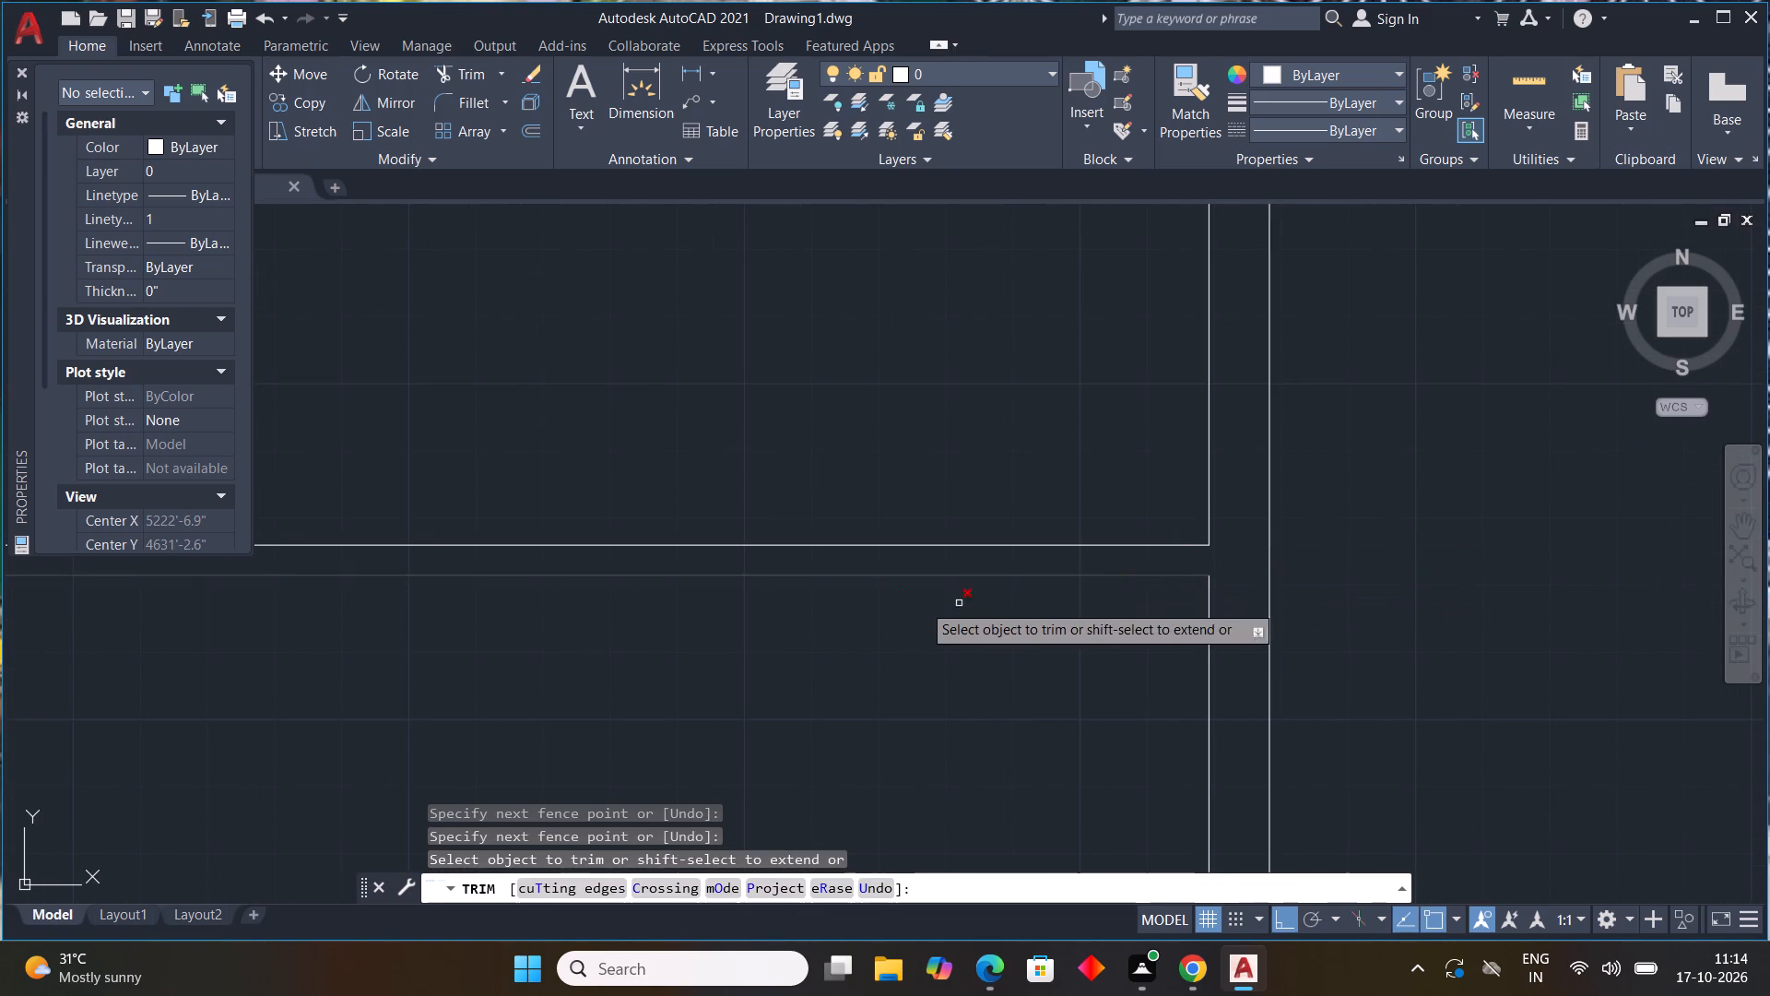
Trim the left wall's inner line between the two horizontal partition lines to open the wall junction.
scroll(868, 604, down, 4)
middle_drag(819, 689, 1073, 691)
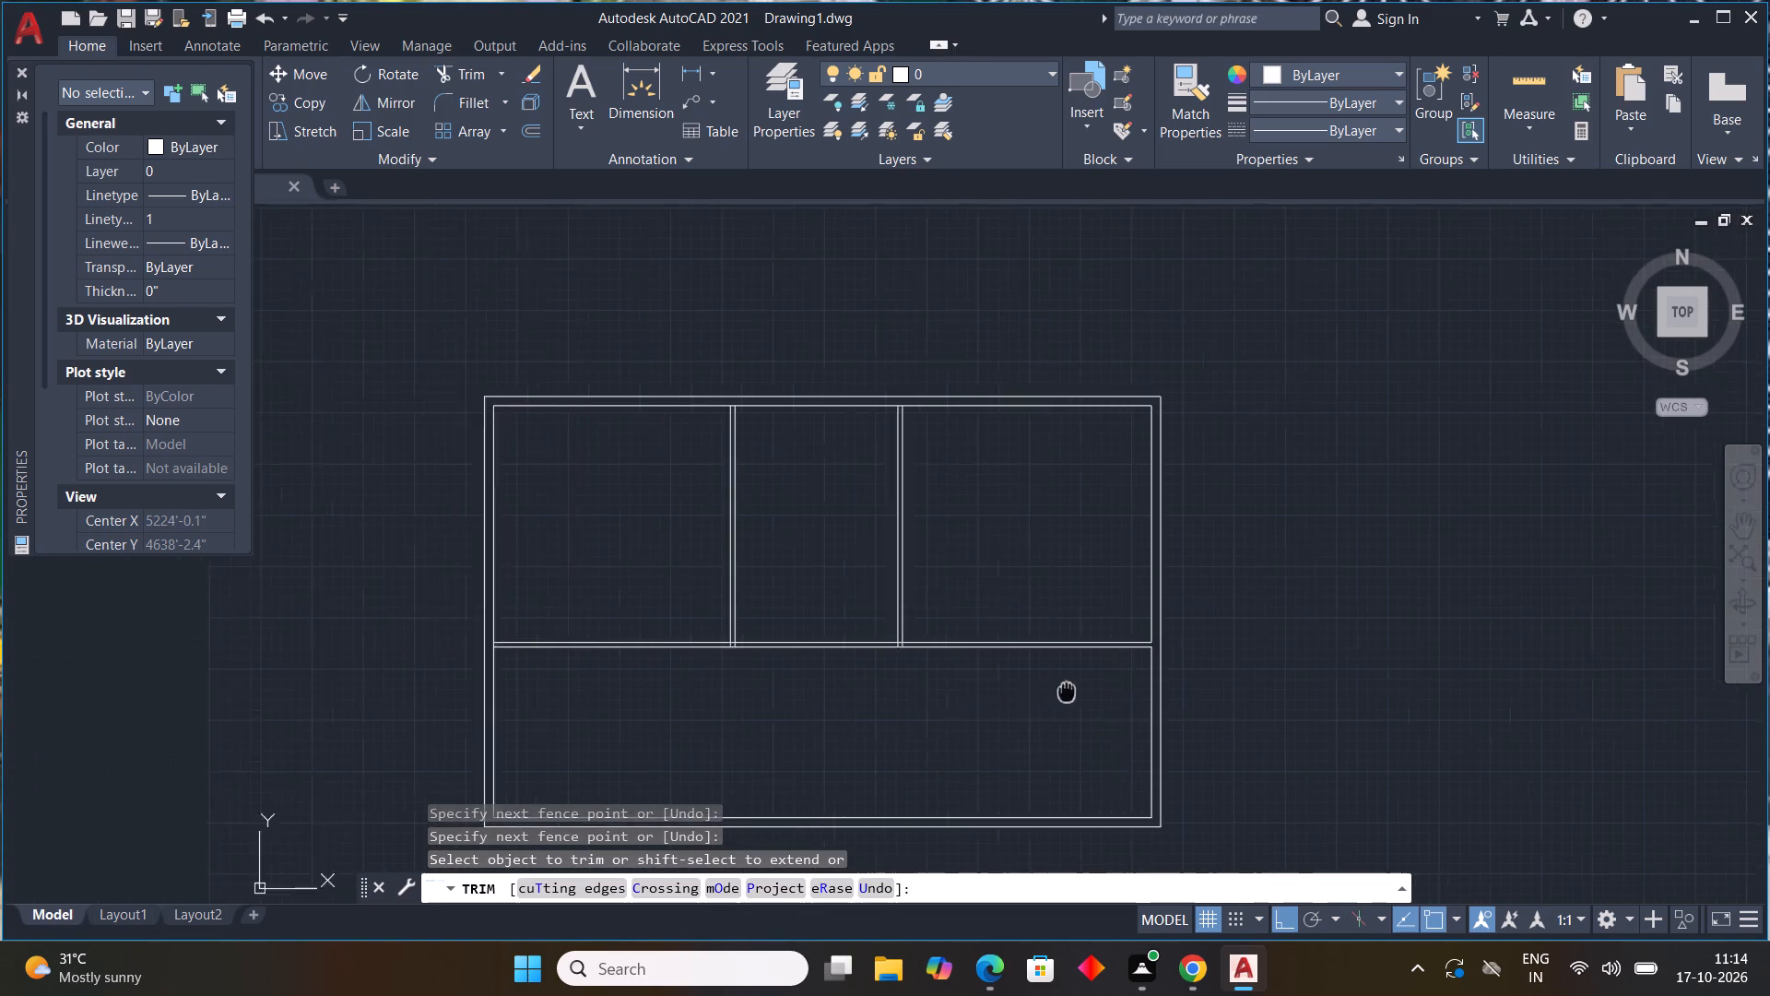
middle_drag(1073, 691, 1131, 680)
middle_drag(683, 718, 823, 700)
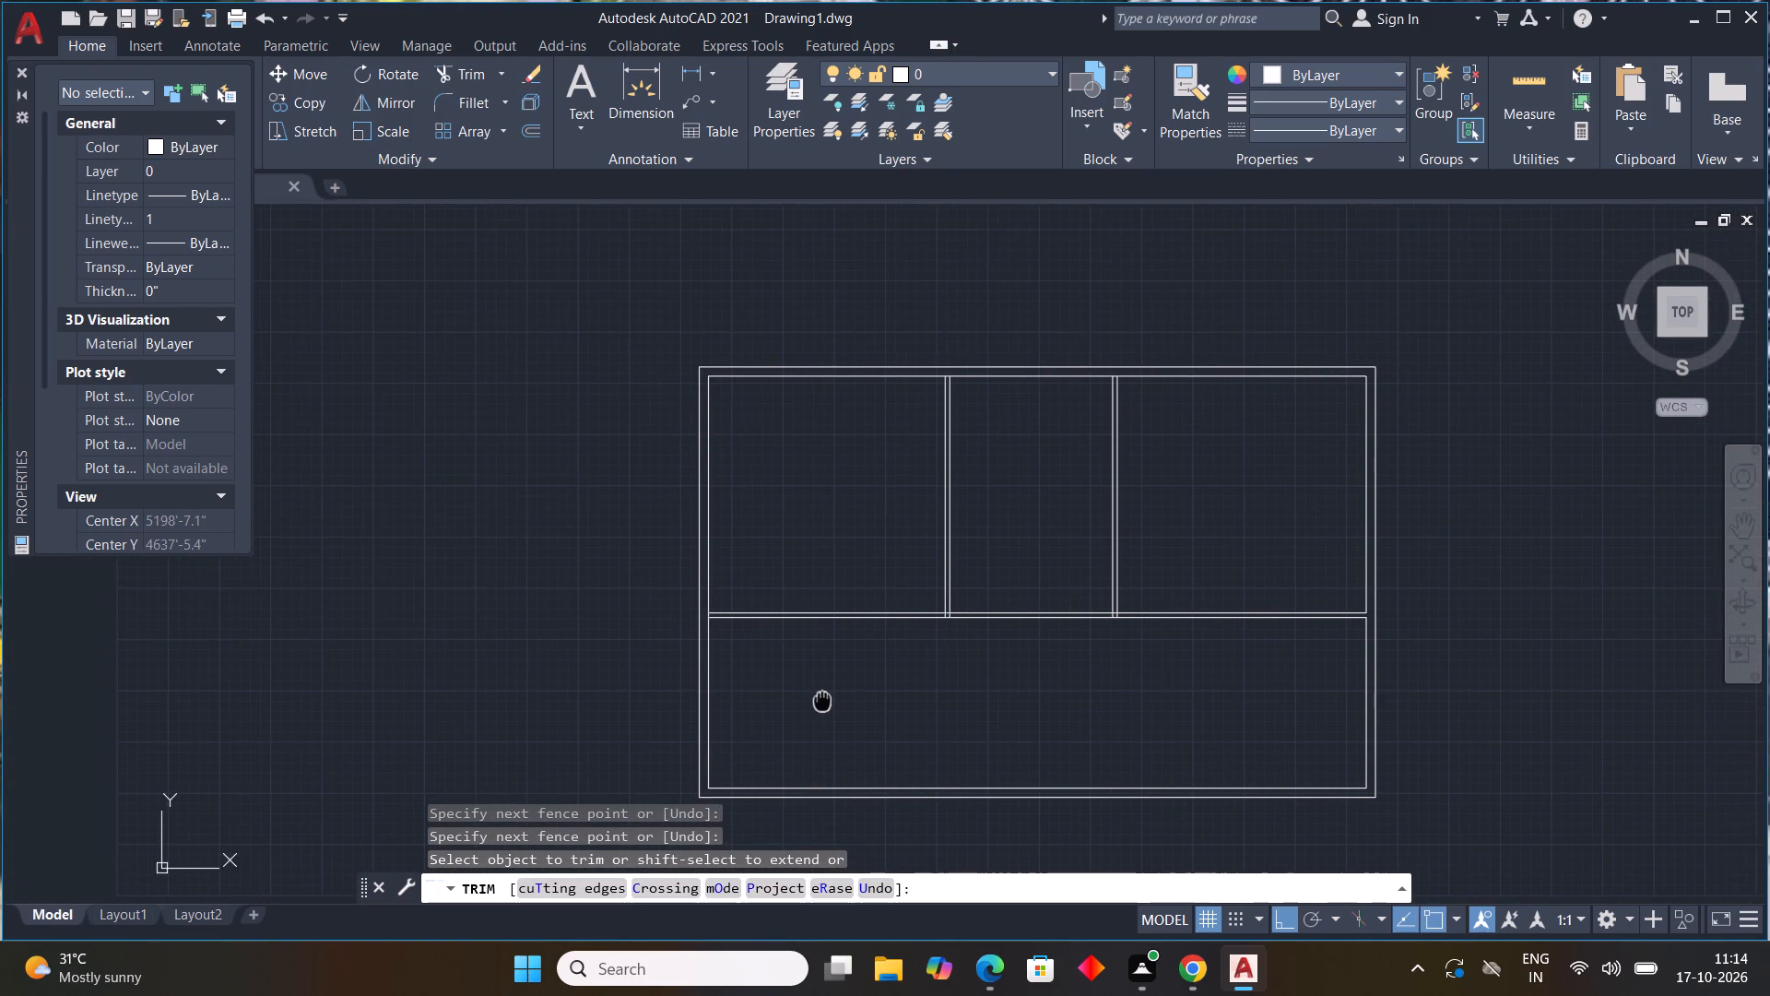
middle_drag(823, 700, 824, 700)
middle_click(824, 700)
middle_click(824, 700)
middle_click(824, 700)
middle_click(824, 700)
scroll(917, 634, down, 2)
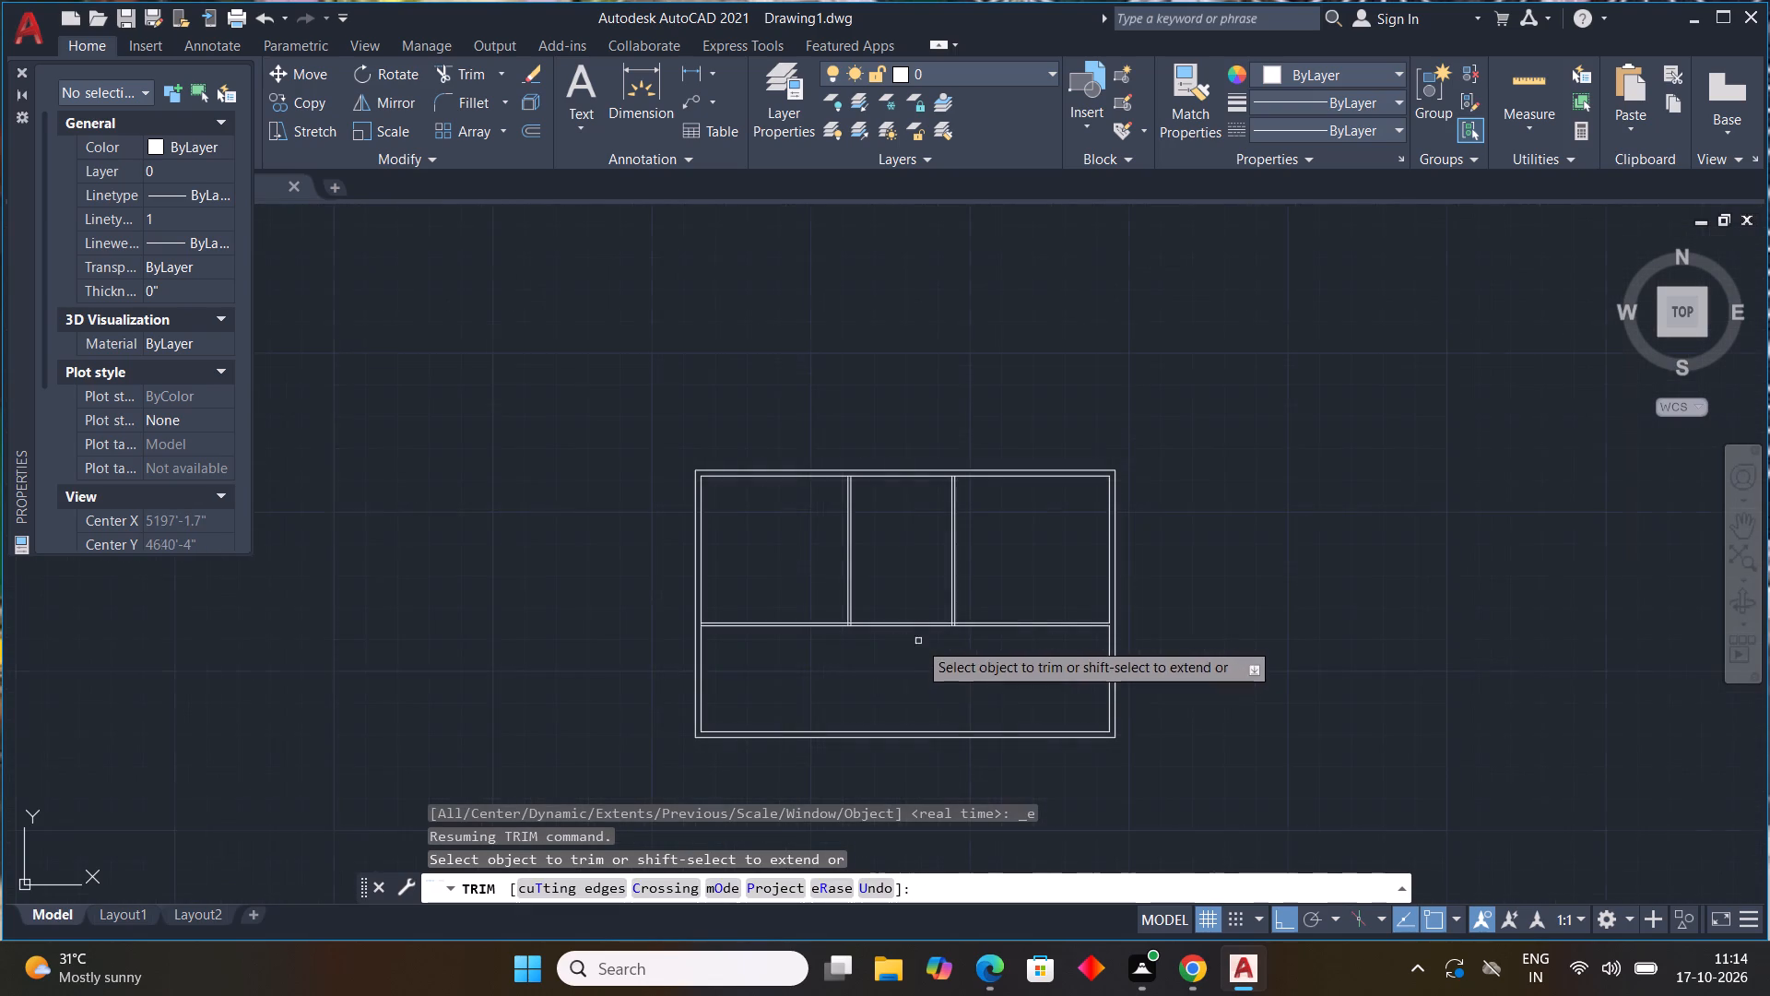
scroll(709, 623, up, 4)
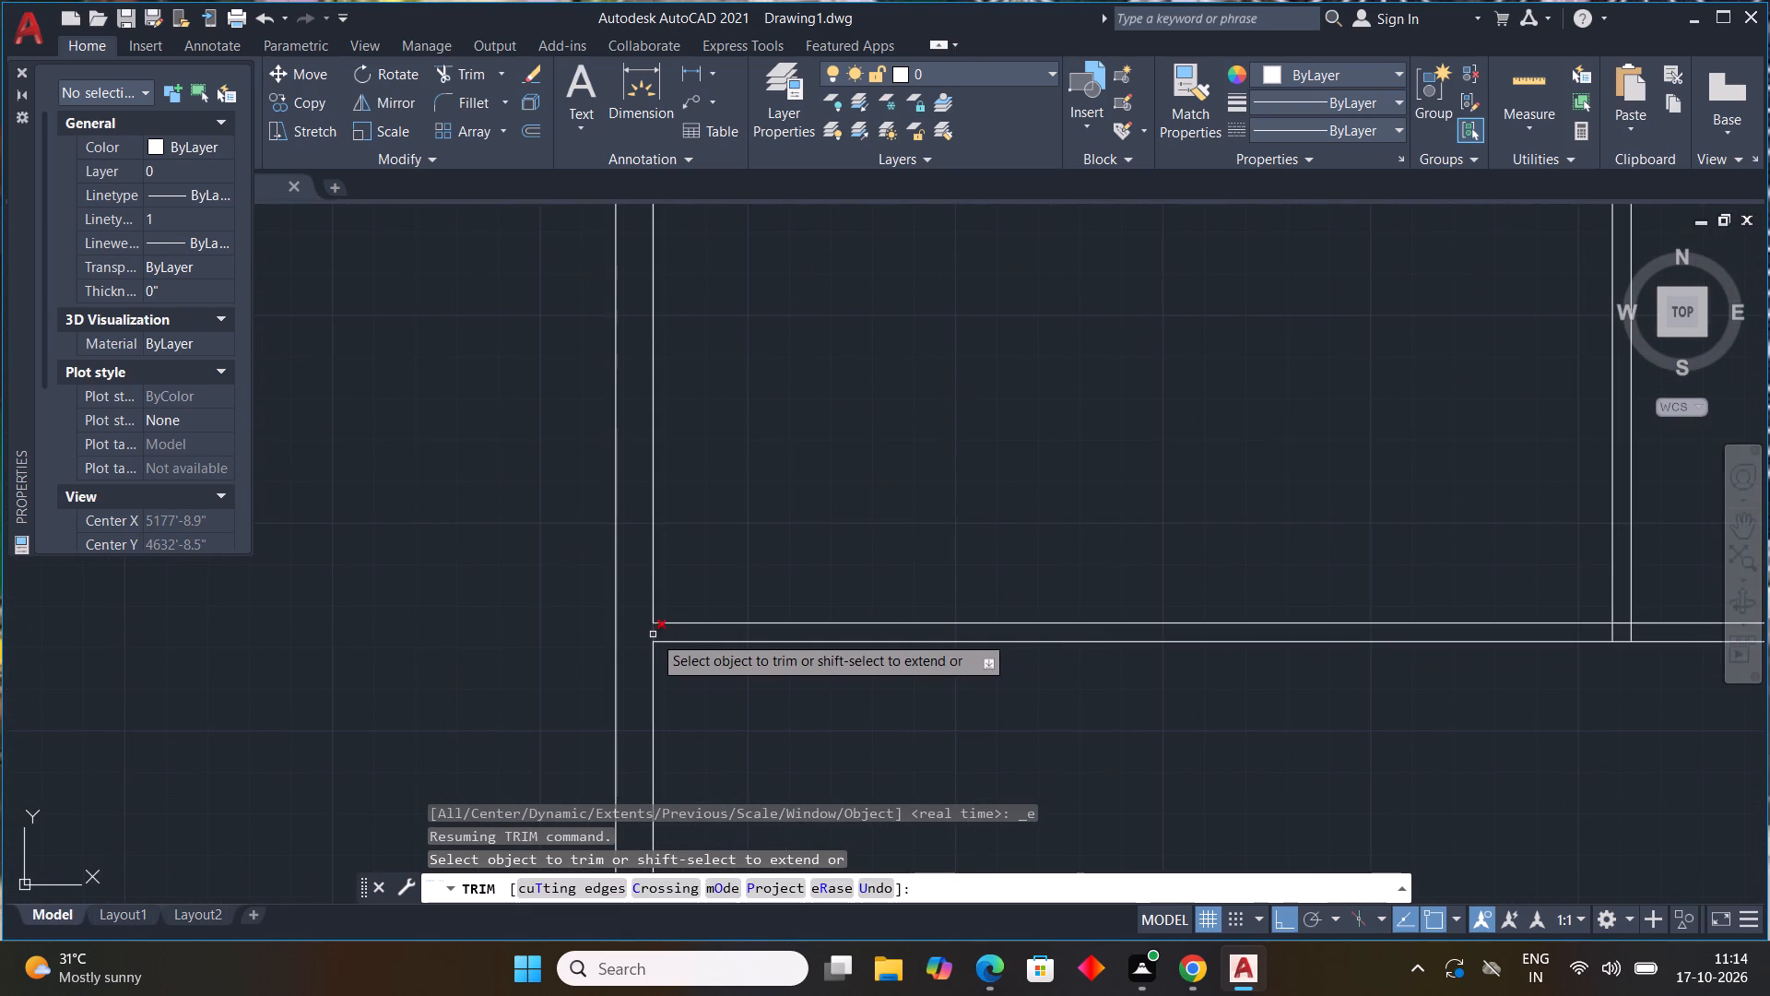
click(653, 634)
key(Escape)
key(Escape)
key(Escape)
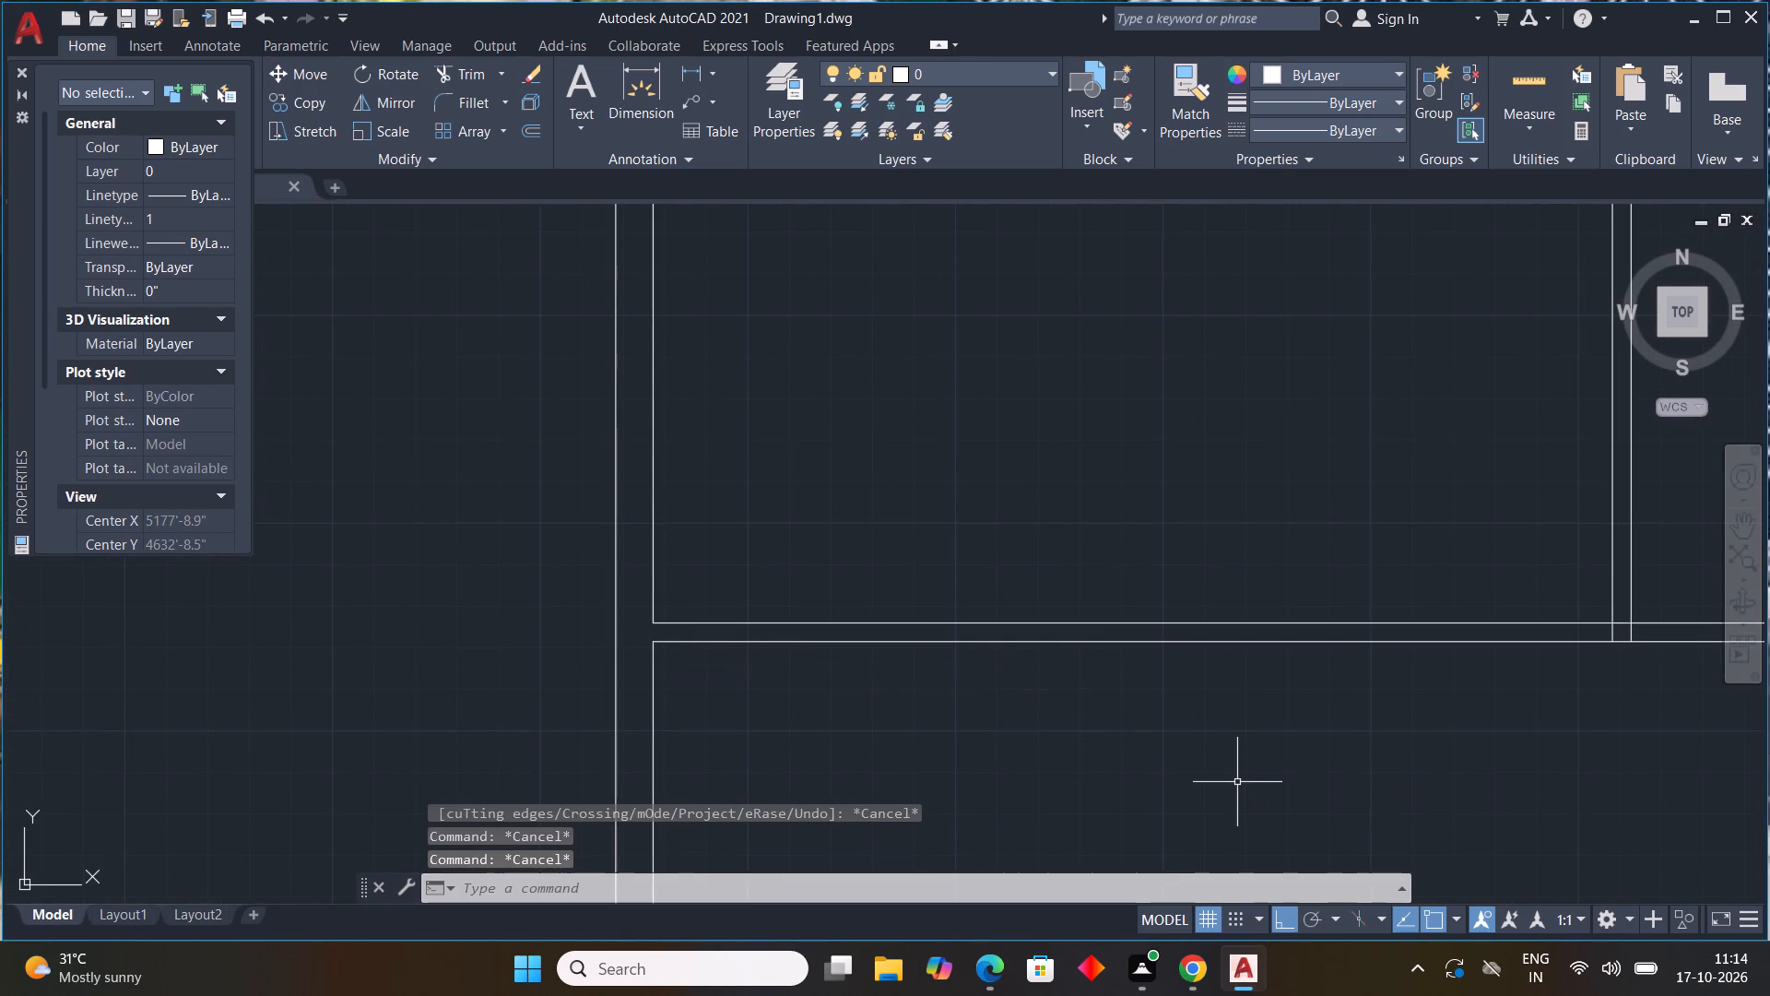
Offset the right wall's inner line in the lower room 14'3" to the left to place a vertical partition.
scroll(1237, 782, down, 3)
middle_drag(1245, 785, 680, 402)
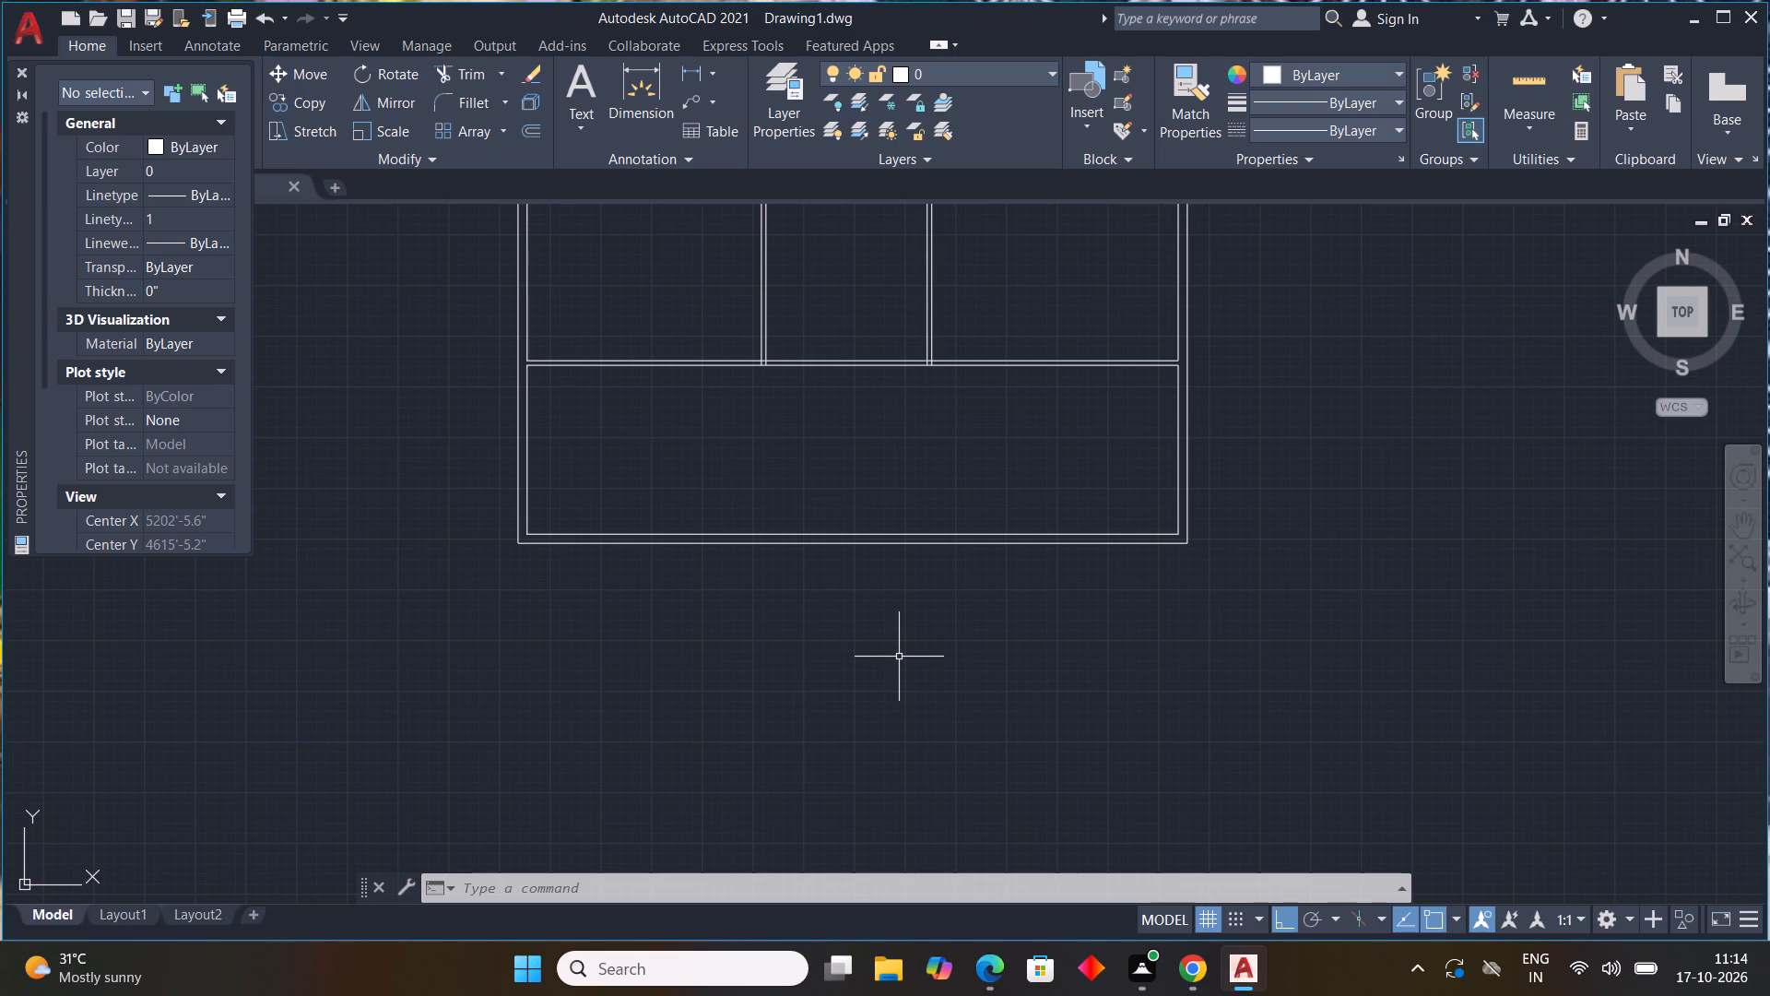
text(OFF)
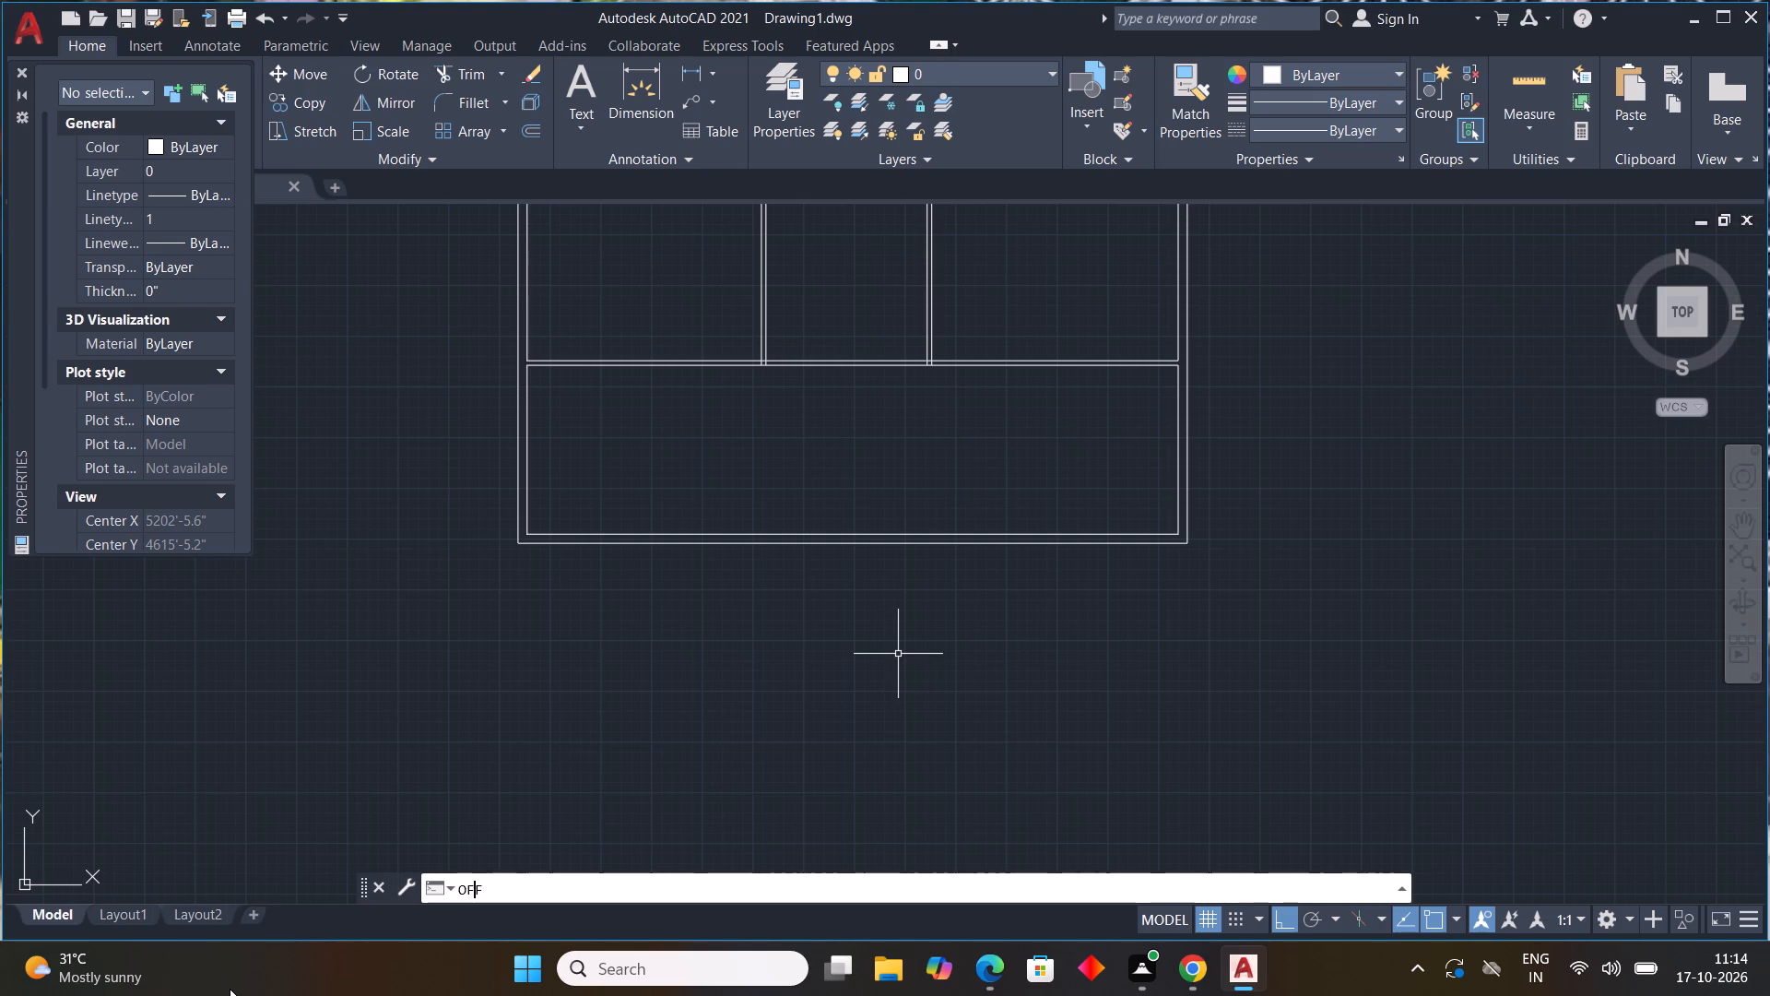
key(Escape)
key(Escape)
key(Escape)
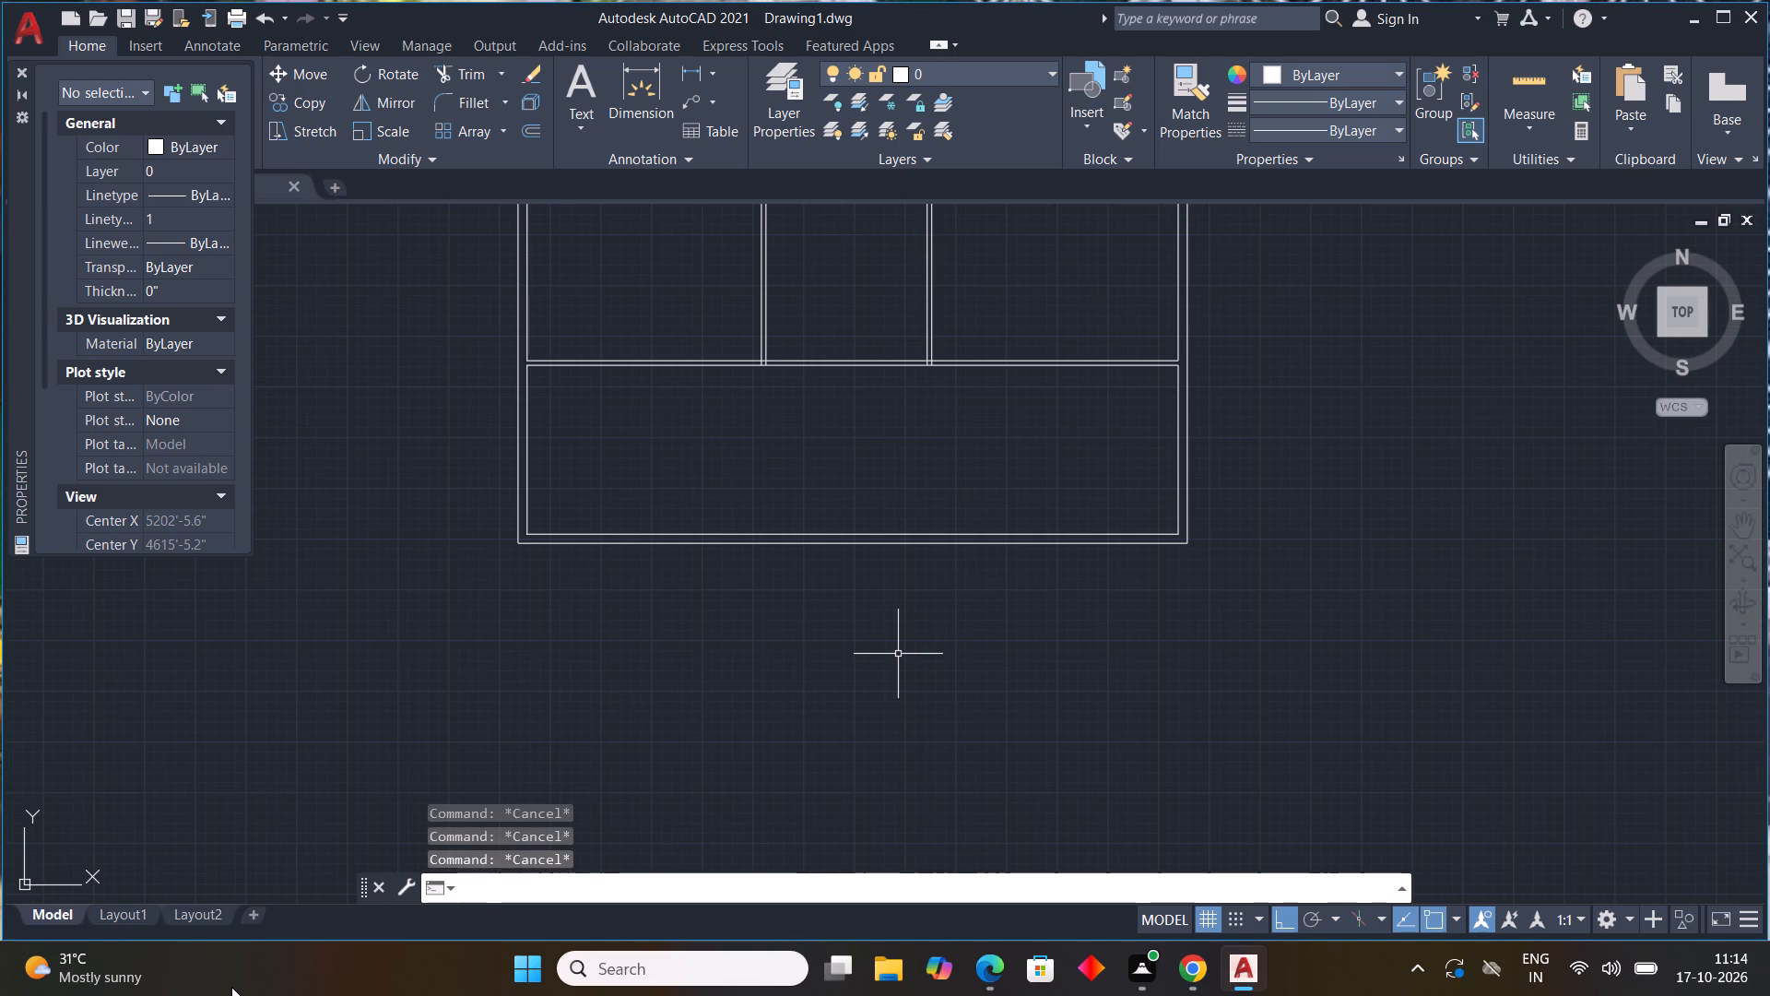
text(OFF)
key(space)
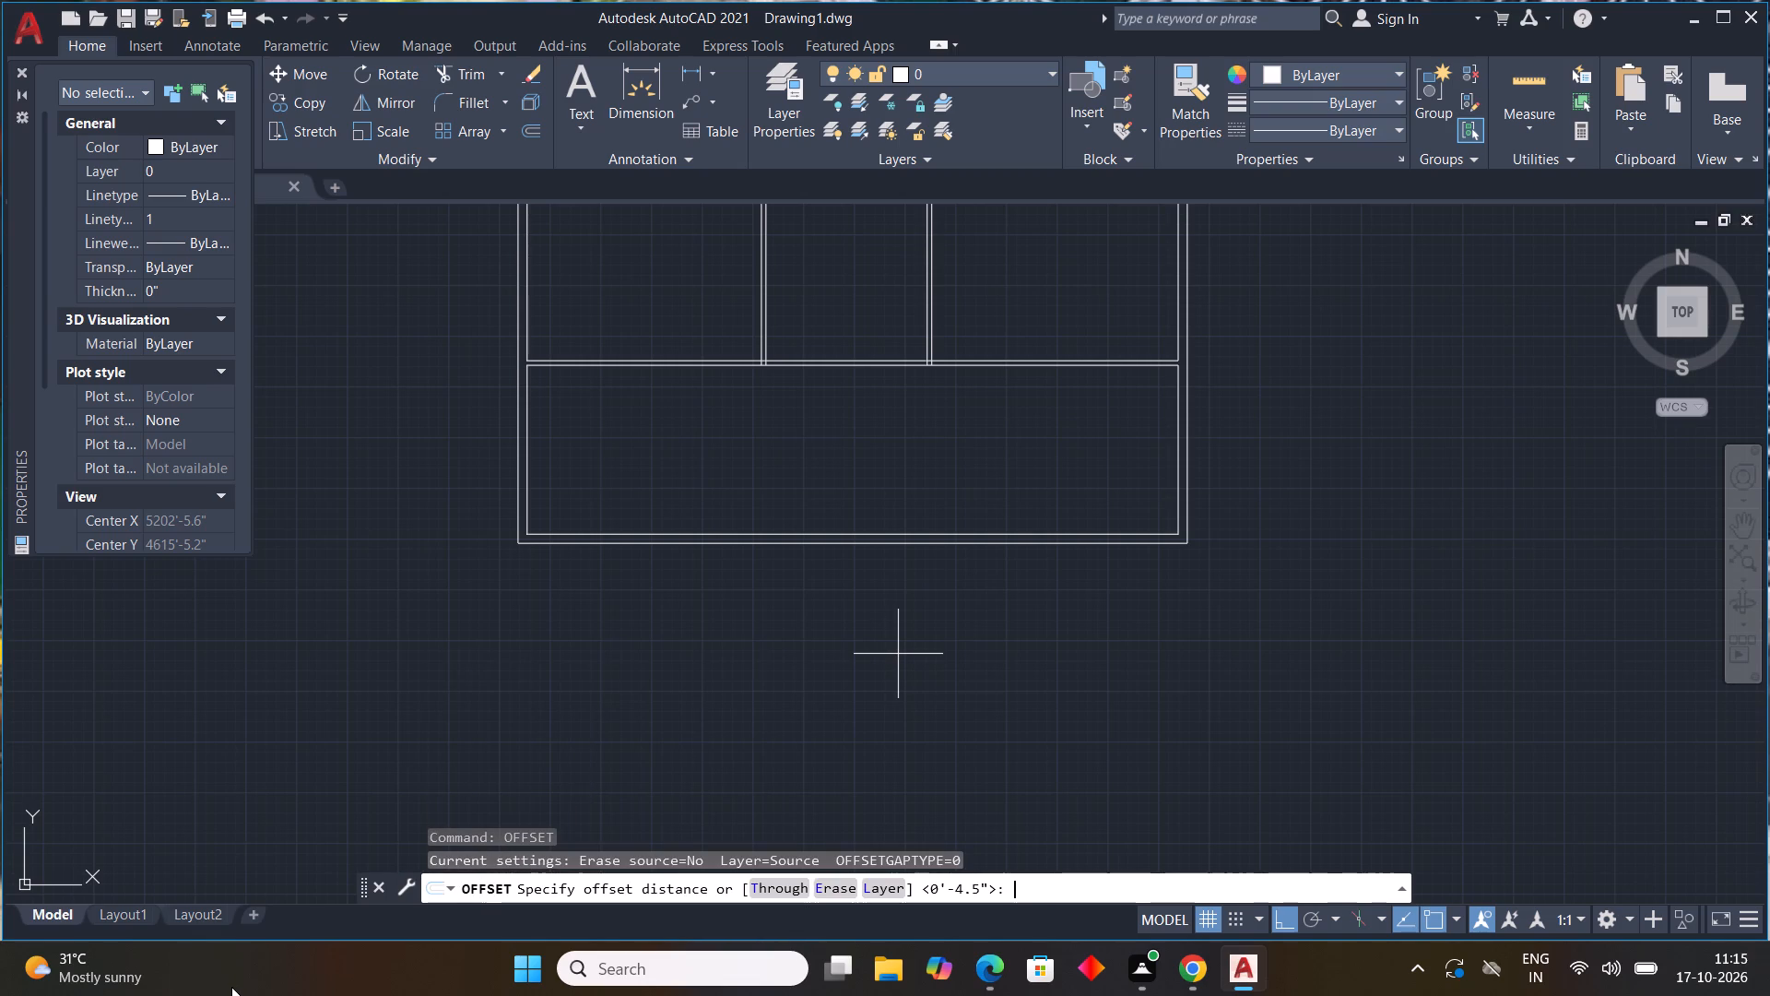
text(14')
key(3)
key(shift+quotedbl)
key(Return)
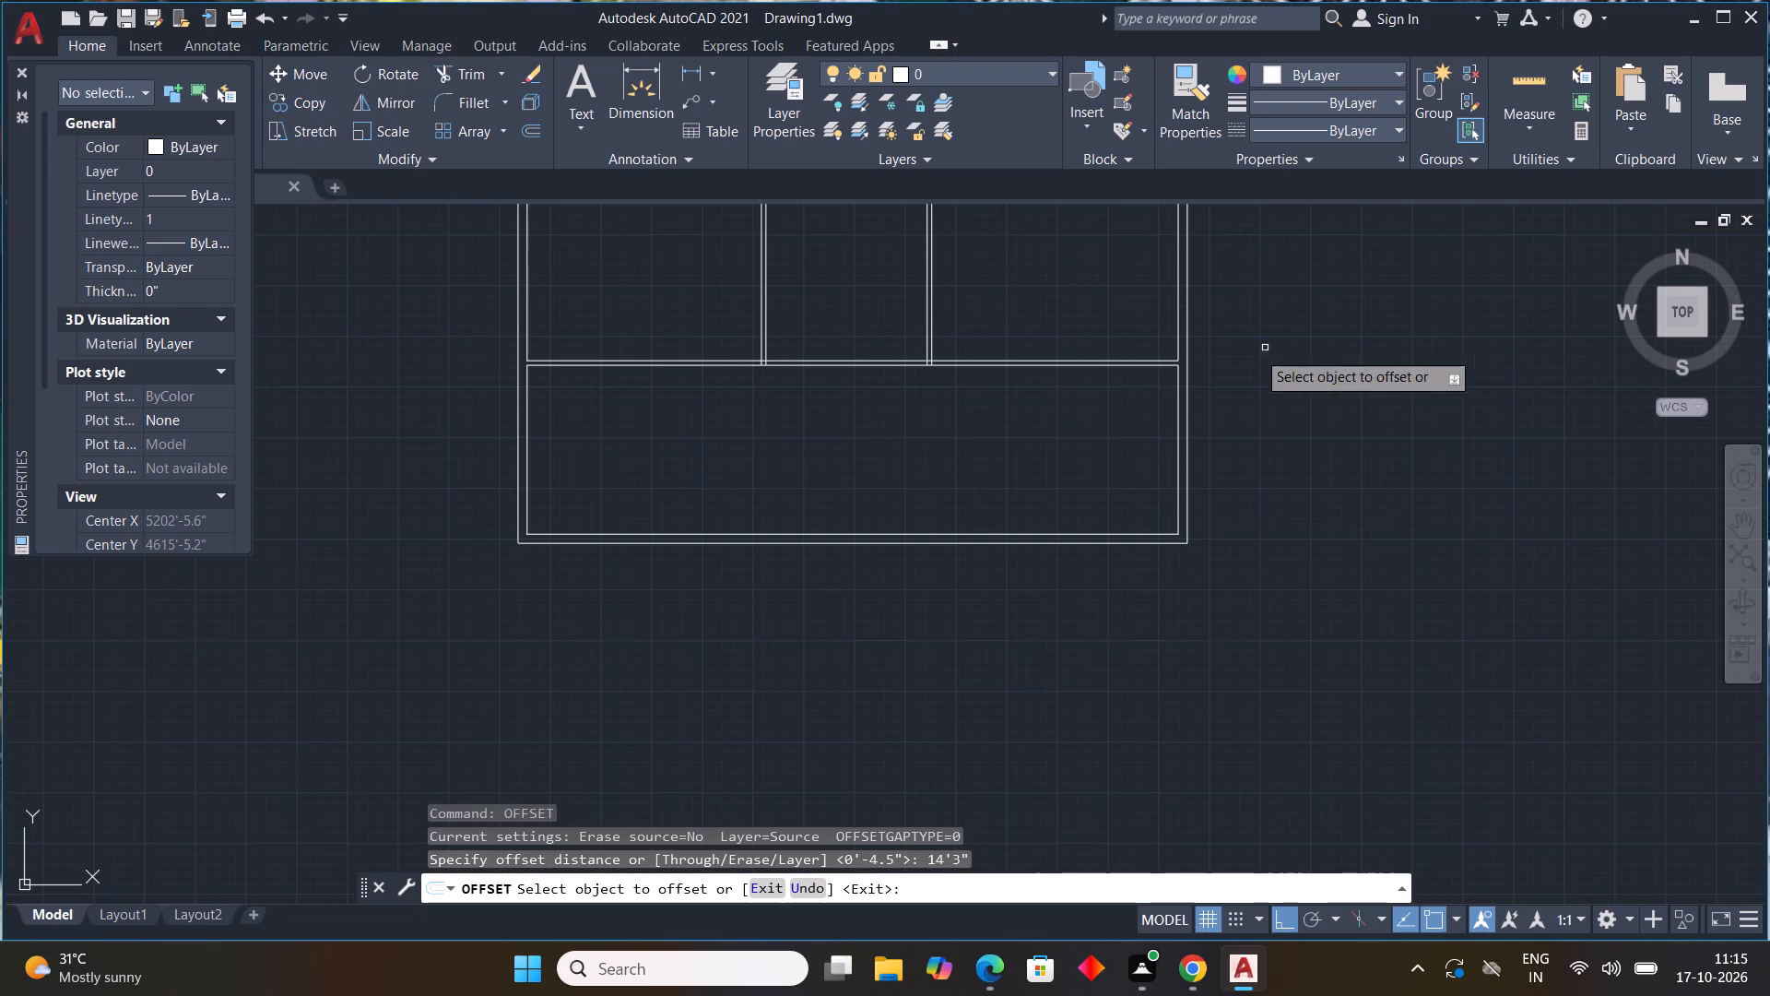
drag(1179, 487, 1121, 500)
click(1086, 508)
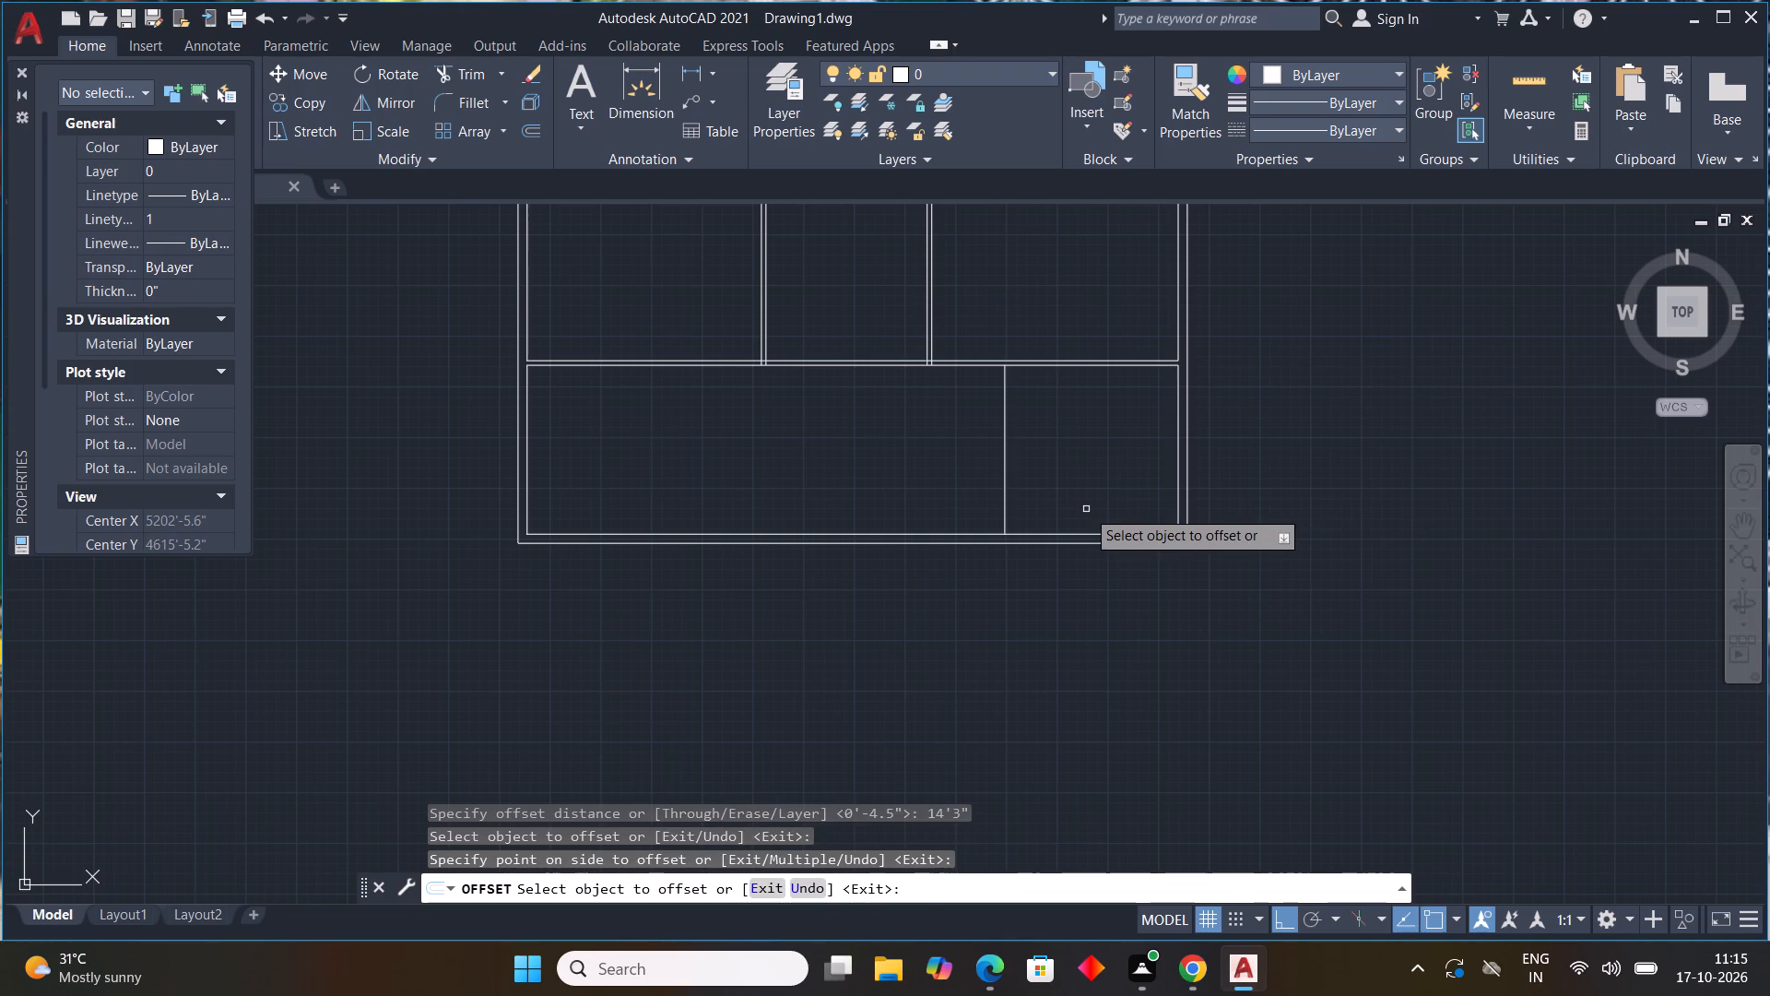
key(Escape)
Offset the new vertical partition line 4.5" to the left to give the partition its thickness.
key(space)
text(4.5")
key(Return)
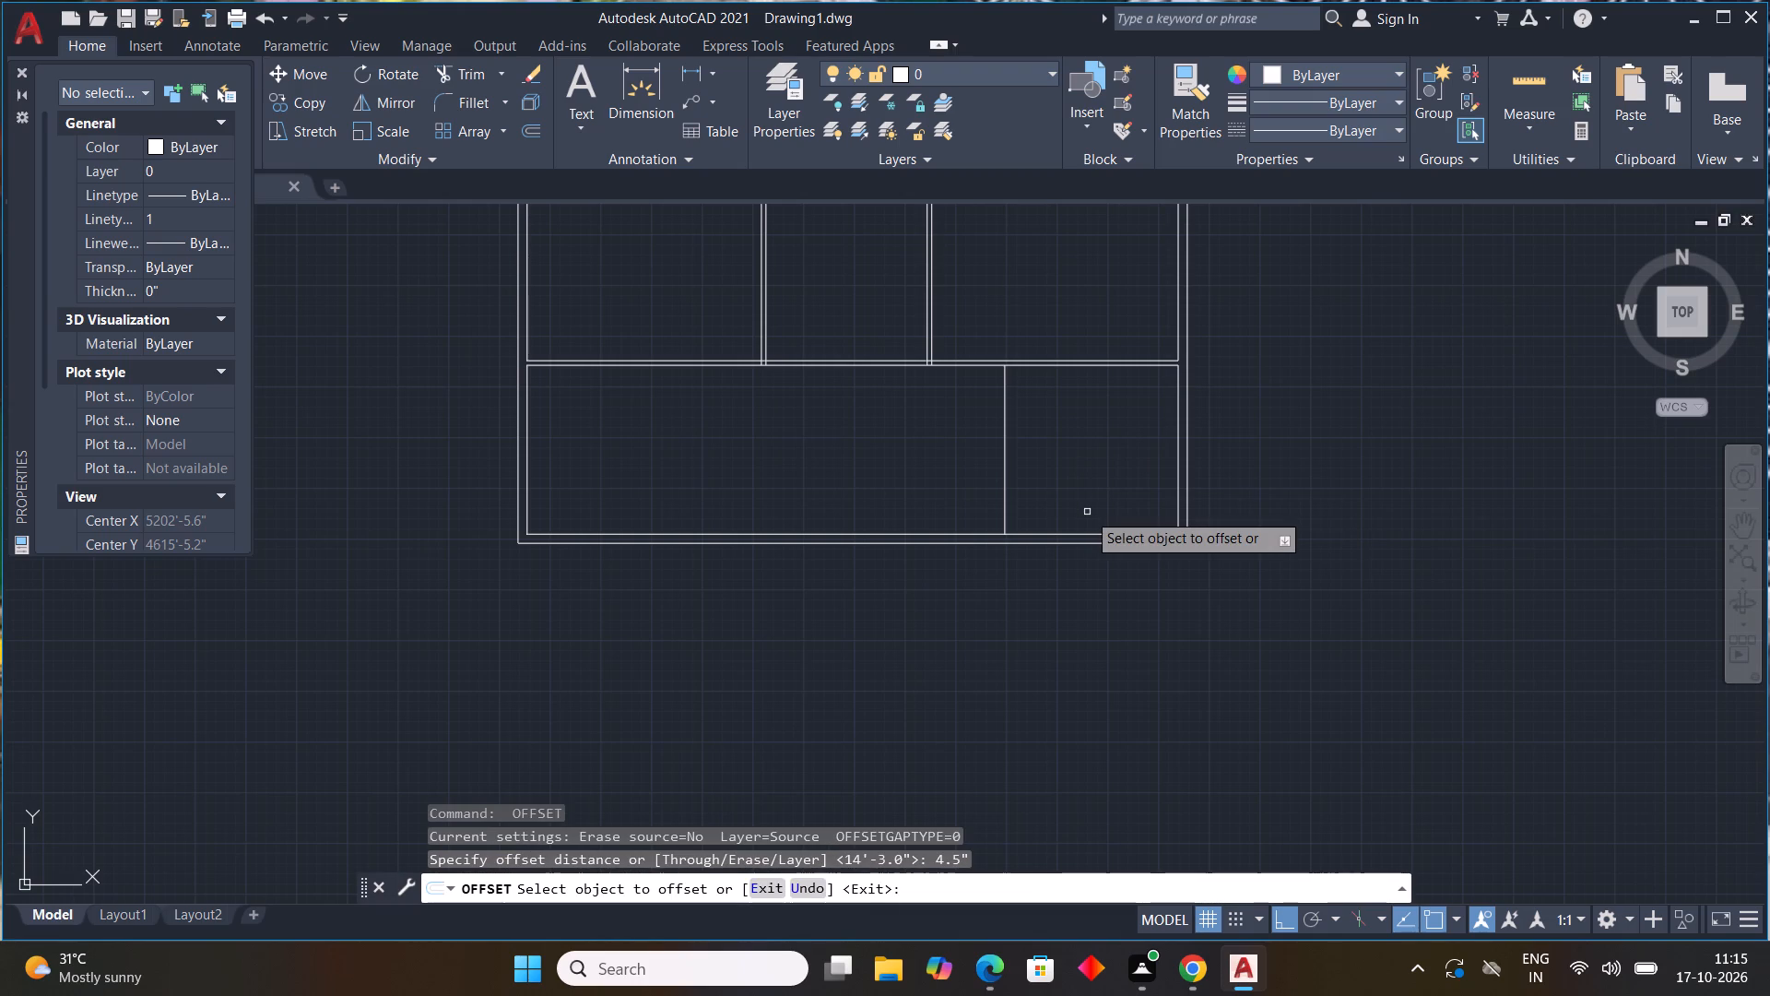
click(1003, 481)
click(909, 456)
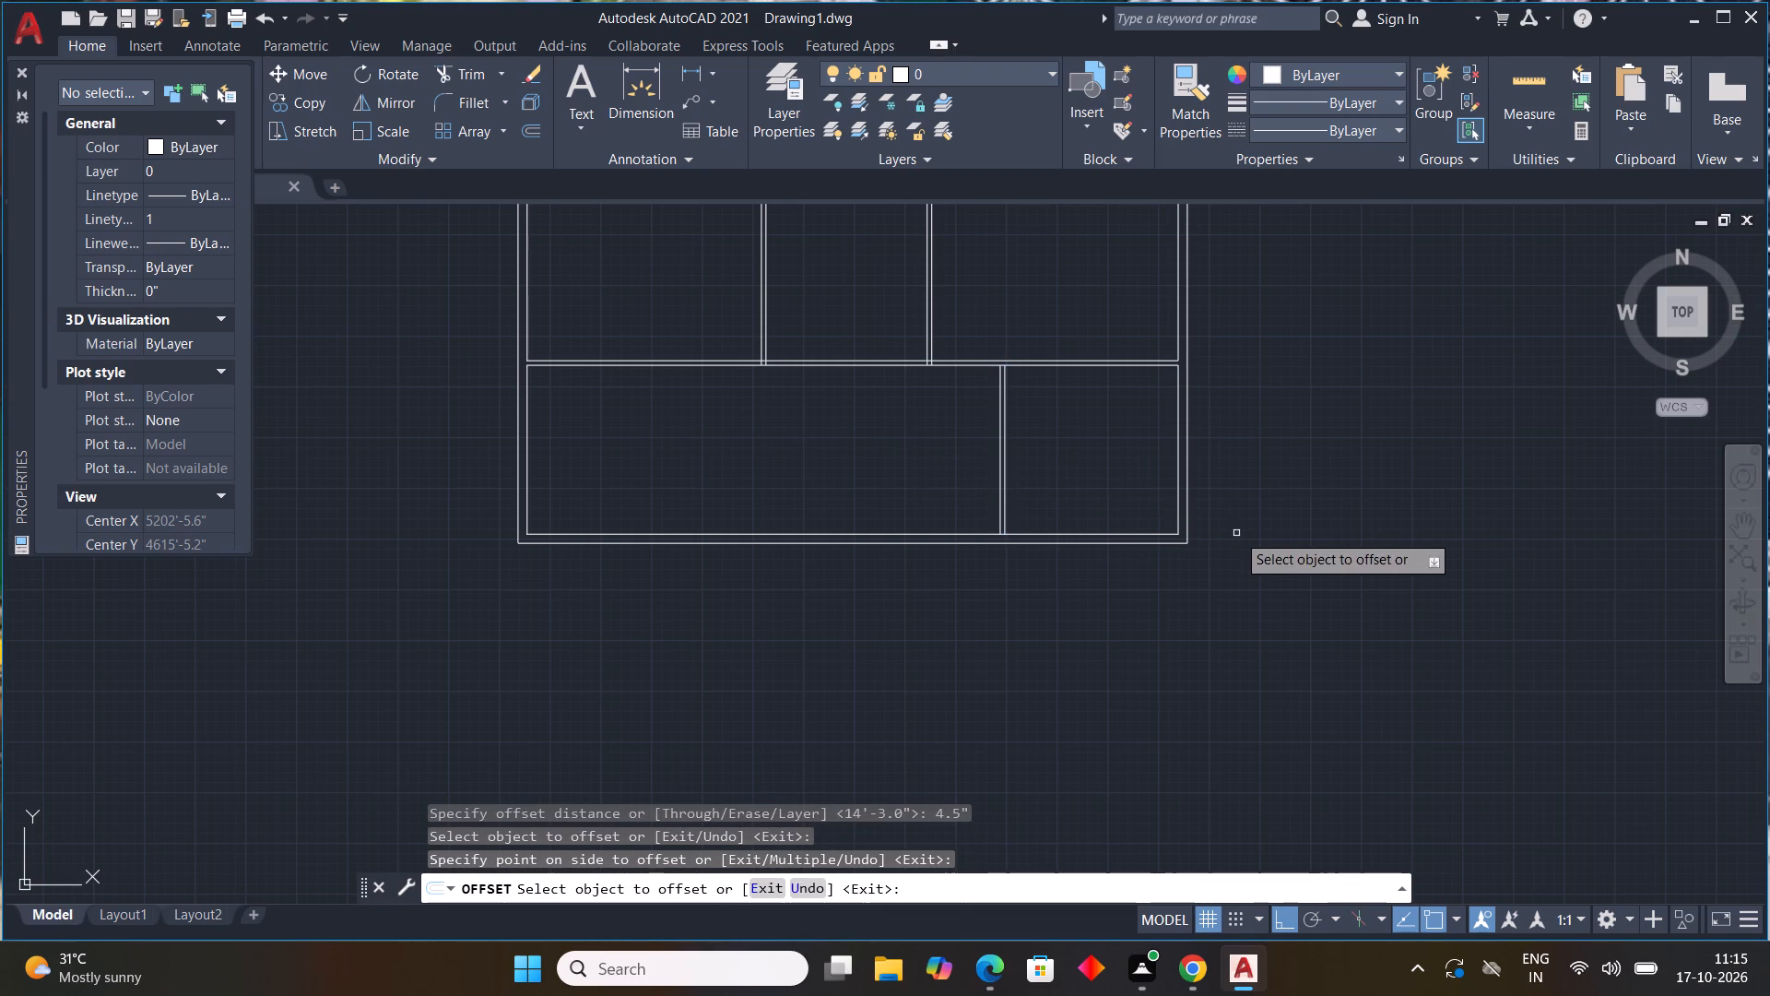
key(Escape)
key(Escape)
key(Escape)
key(Escape)
key(Escape)
key(Escape)
key(Escape)
key(Escape)
key(Escape)
key(Escape)
key(Escape)
key(Escape)
key(Escape)
key(Escape)
key(Escape)
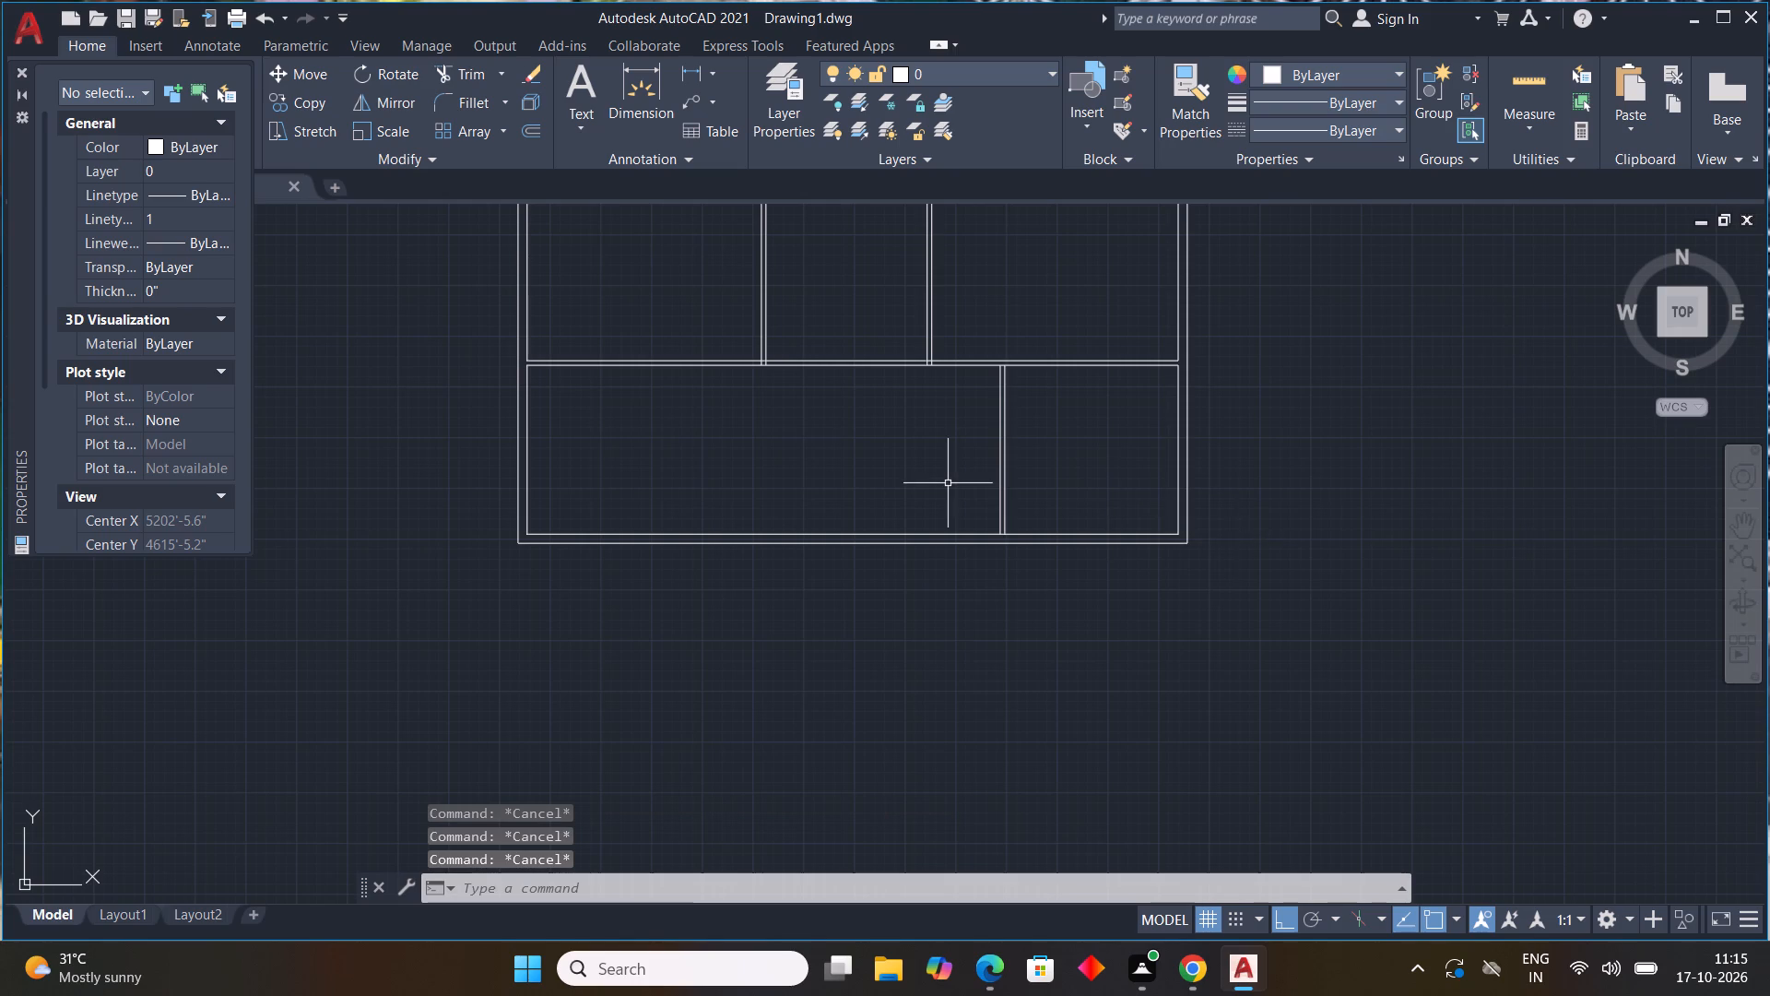
Draw a short vertical line across the bottom outer wall, from its inner line to its outer line, in the left part of the large lower room.
scroll(950, 483, down, 1)
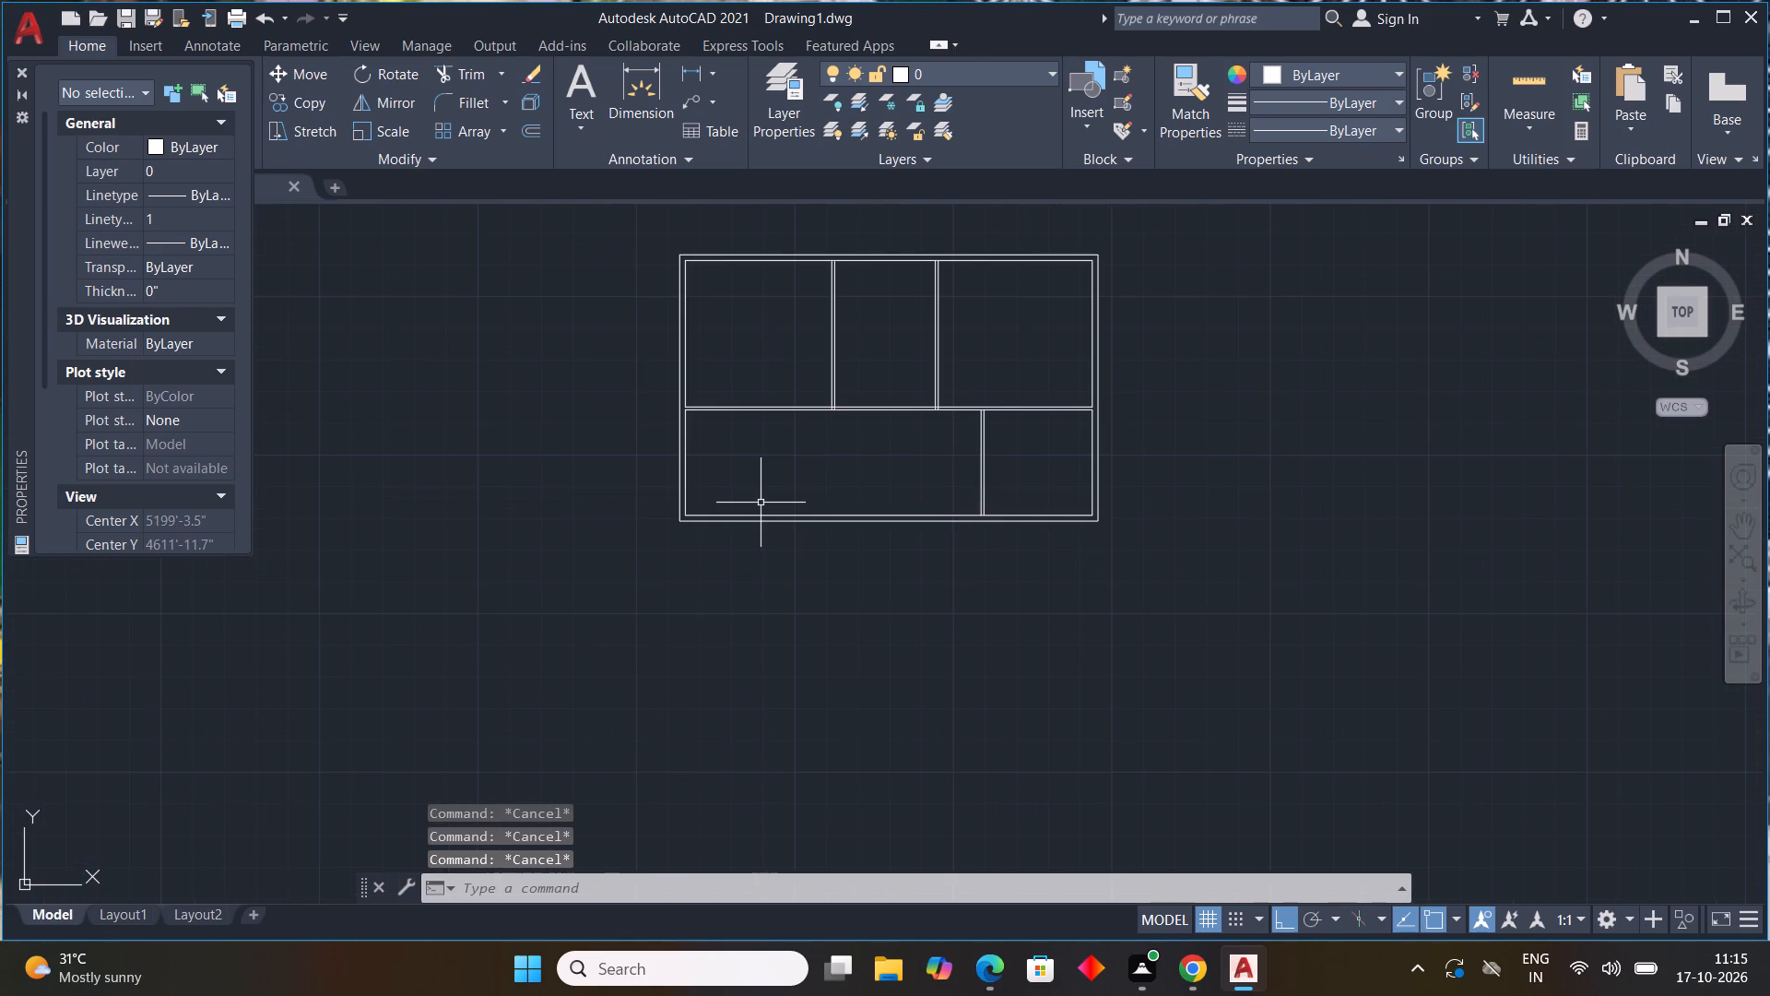
scroll(811, 488, down, 2)
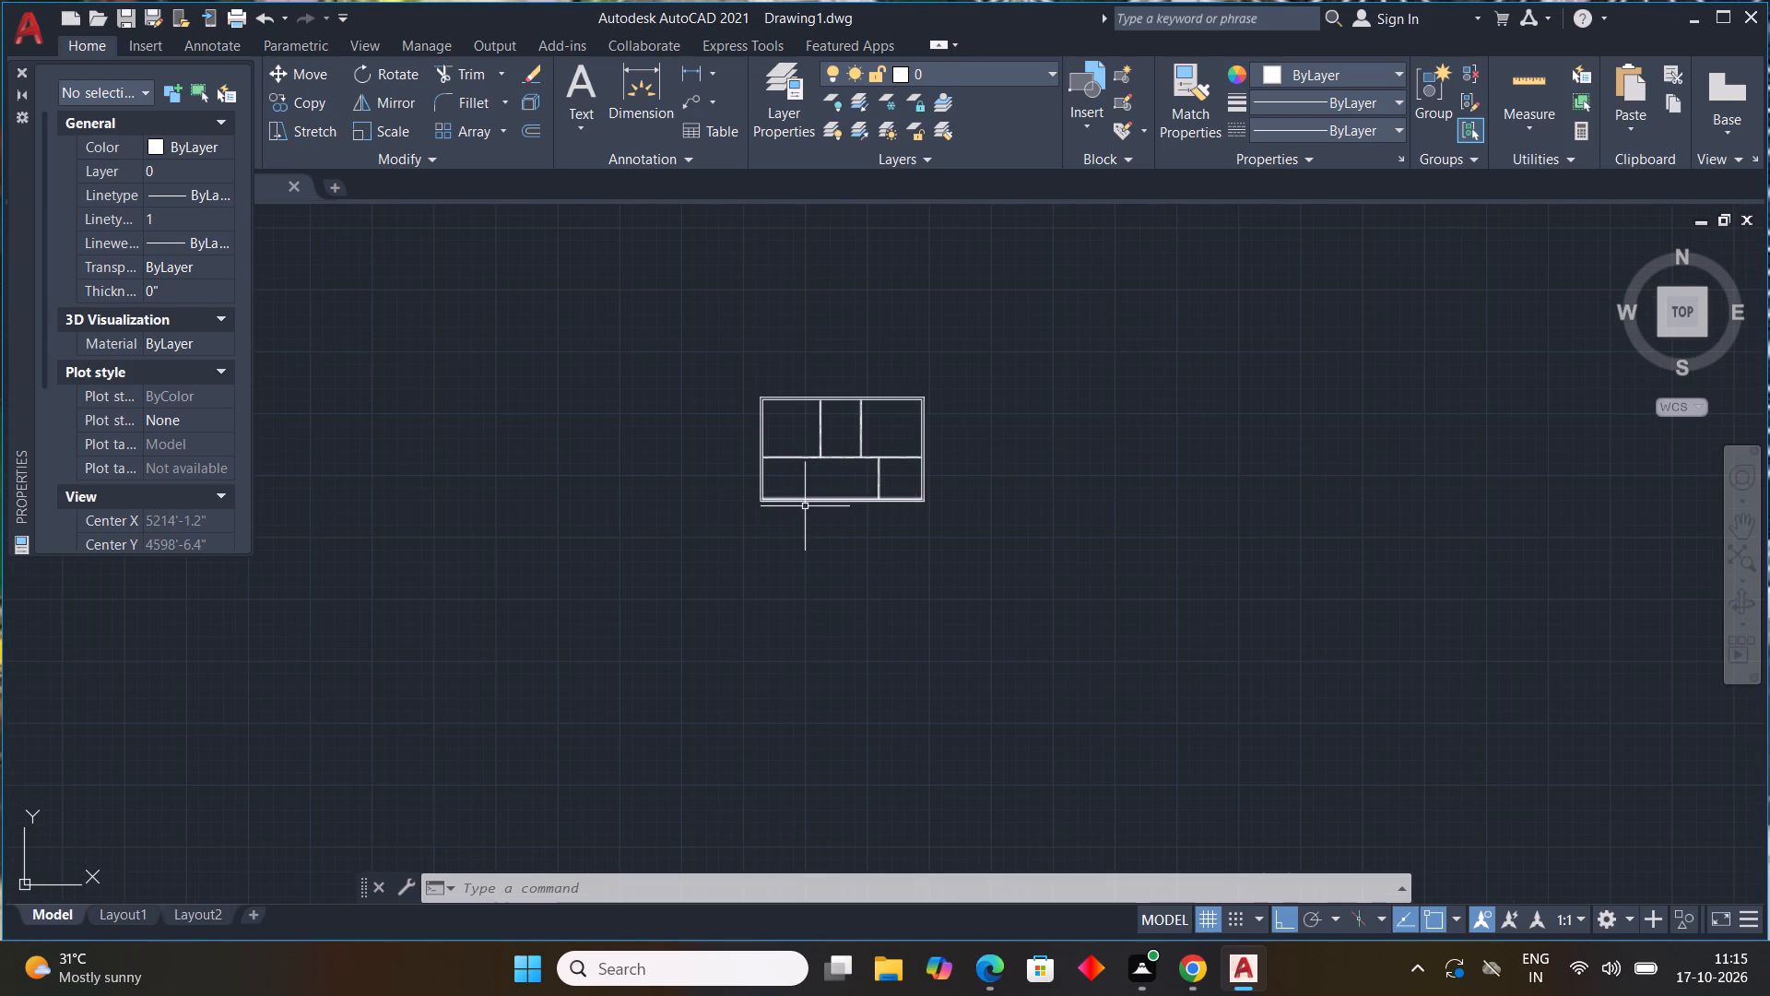
scroll(805, 507, up, 4)
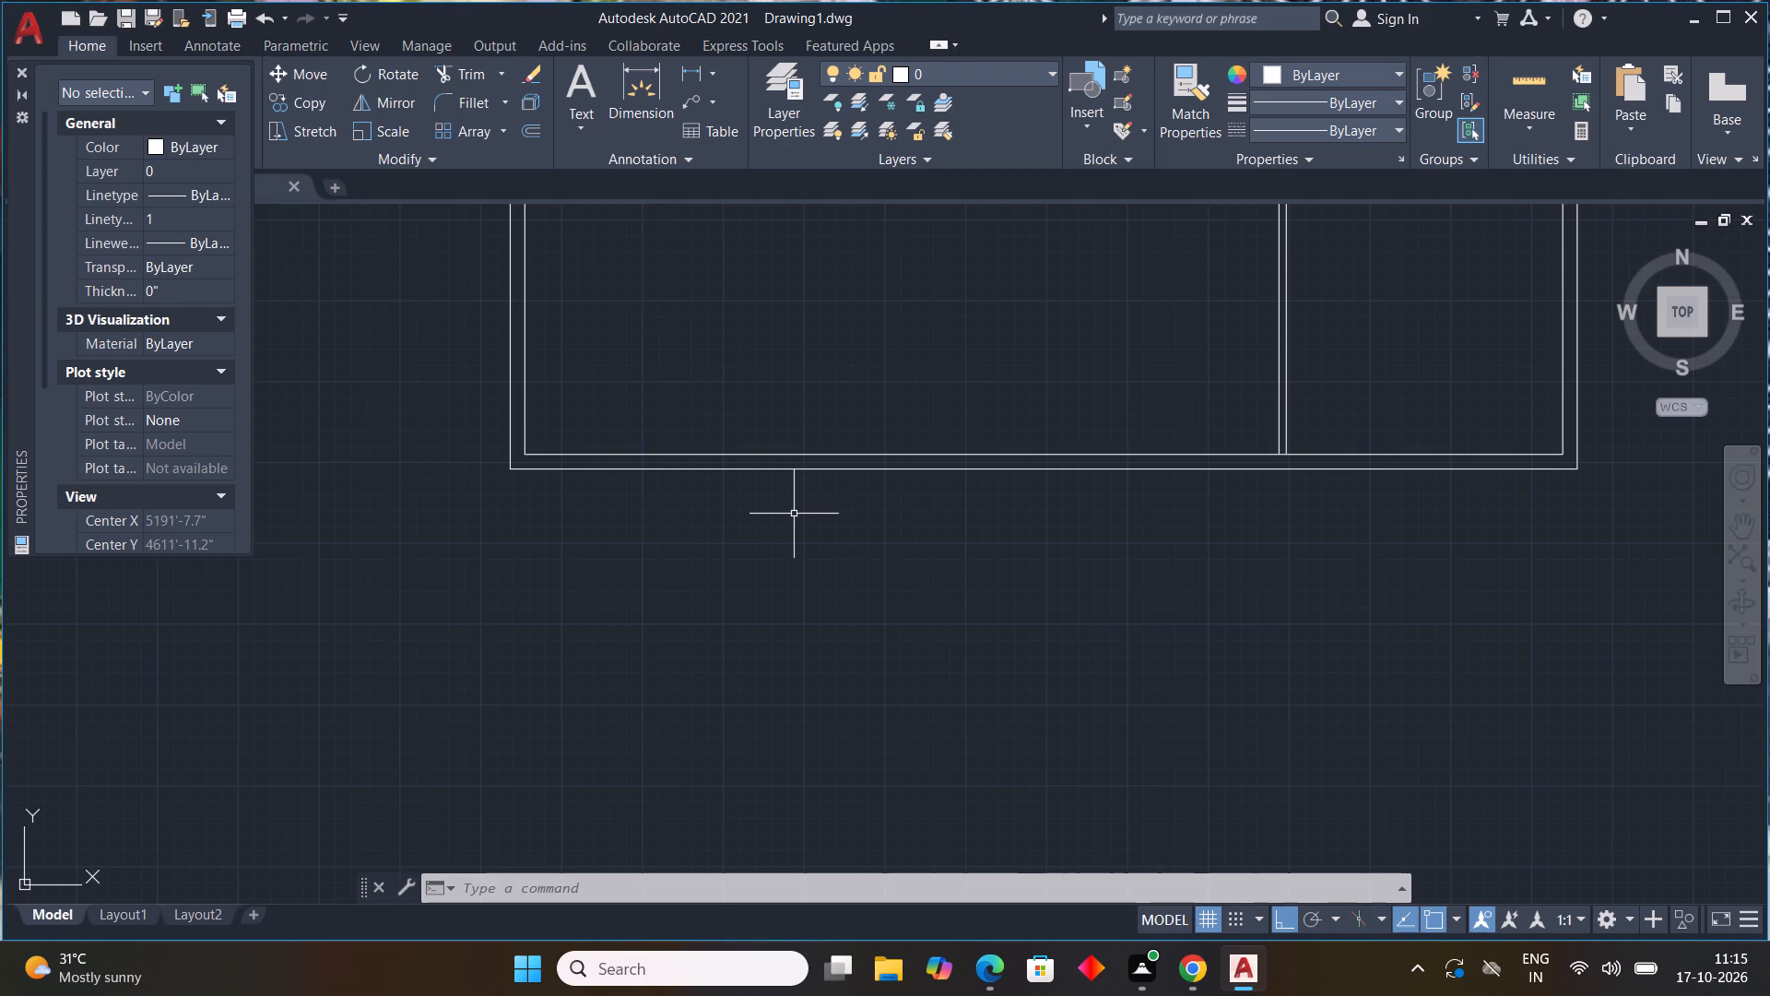
text(L)
key(space)
scroll(736, 520, down, 1)
middle_drag(765, 538, 844, 582)
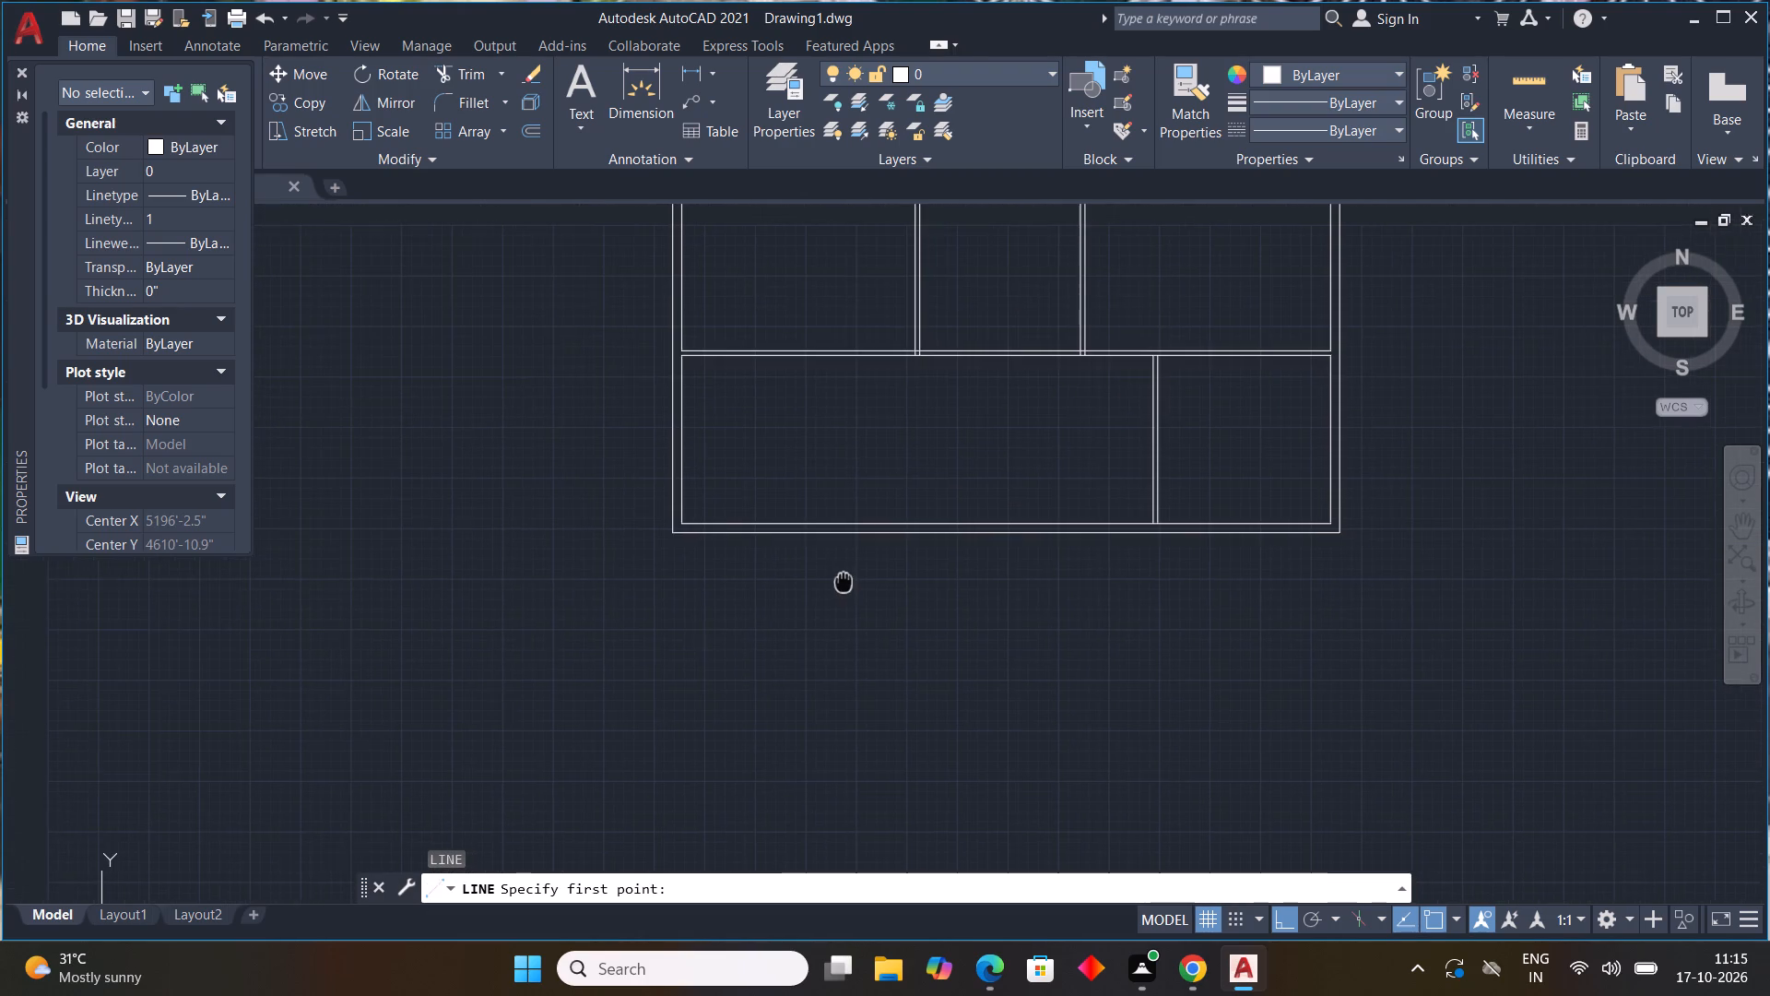
middle_drag(844, 582, 829, 607)
scroll(842, 563, up, 2)
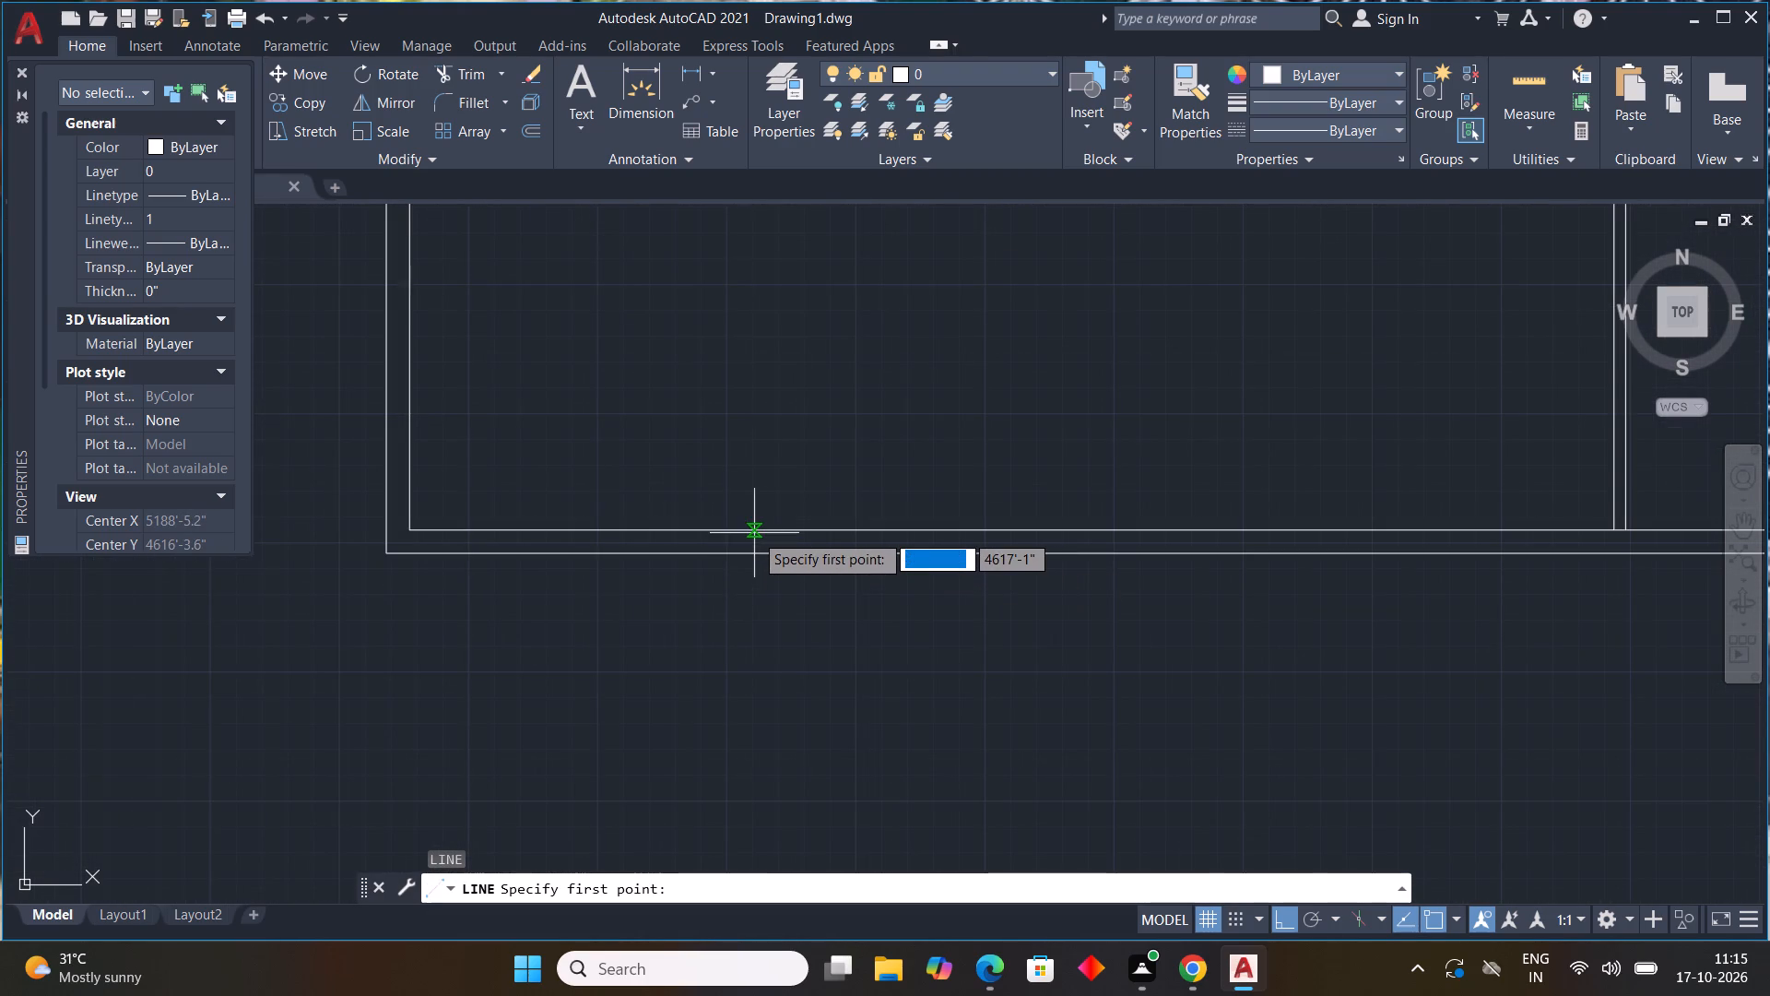
click(761, 531)
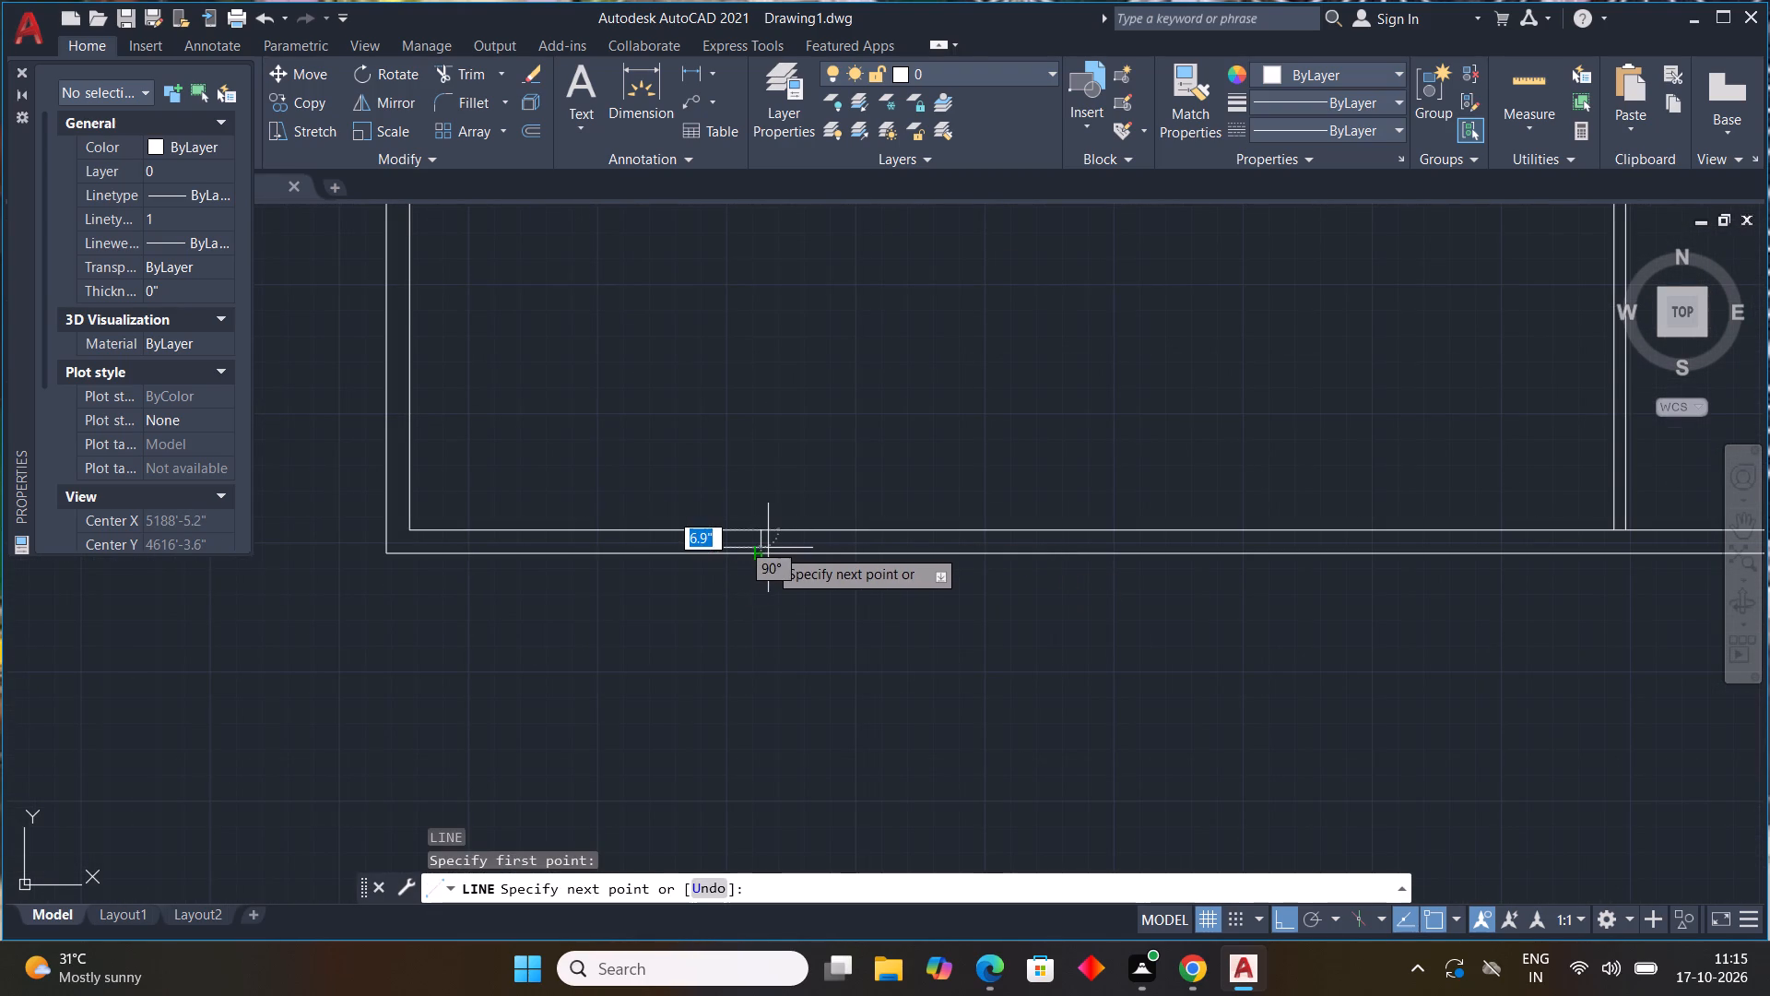
click(767, 551)
key(Escape)
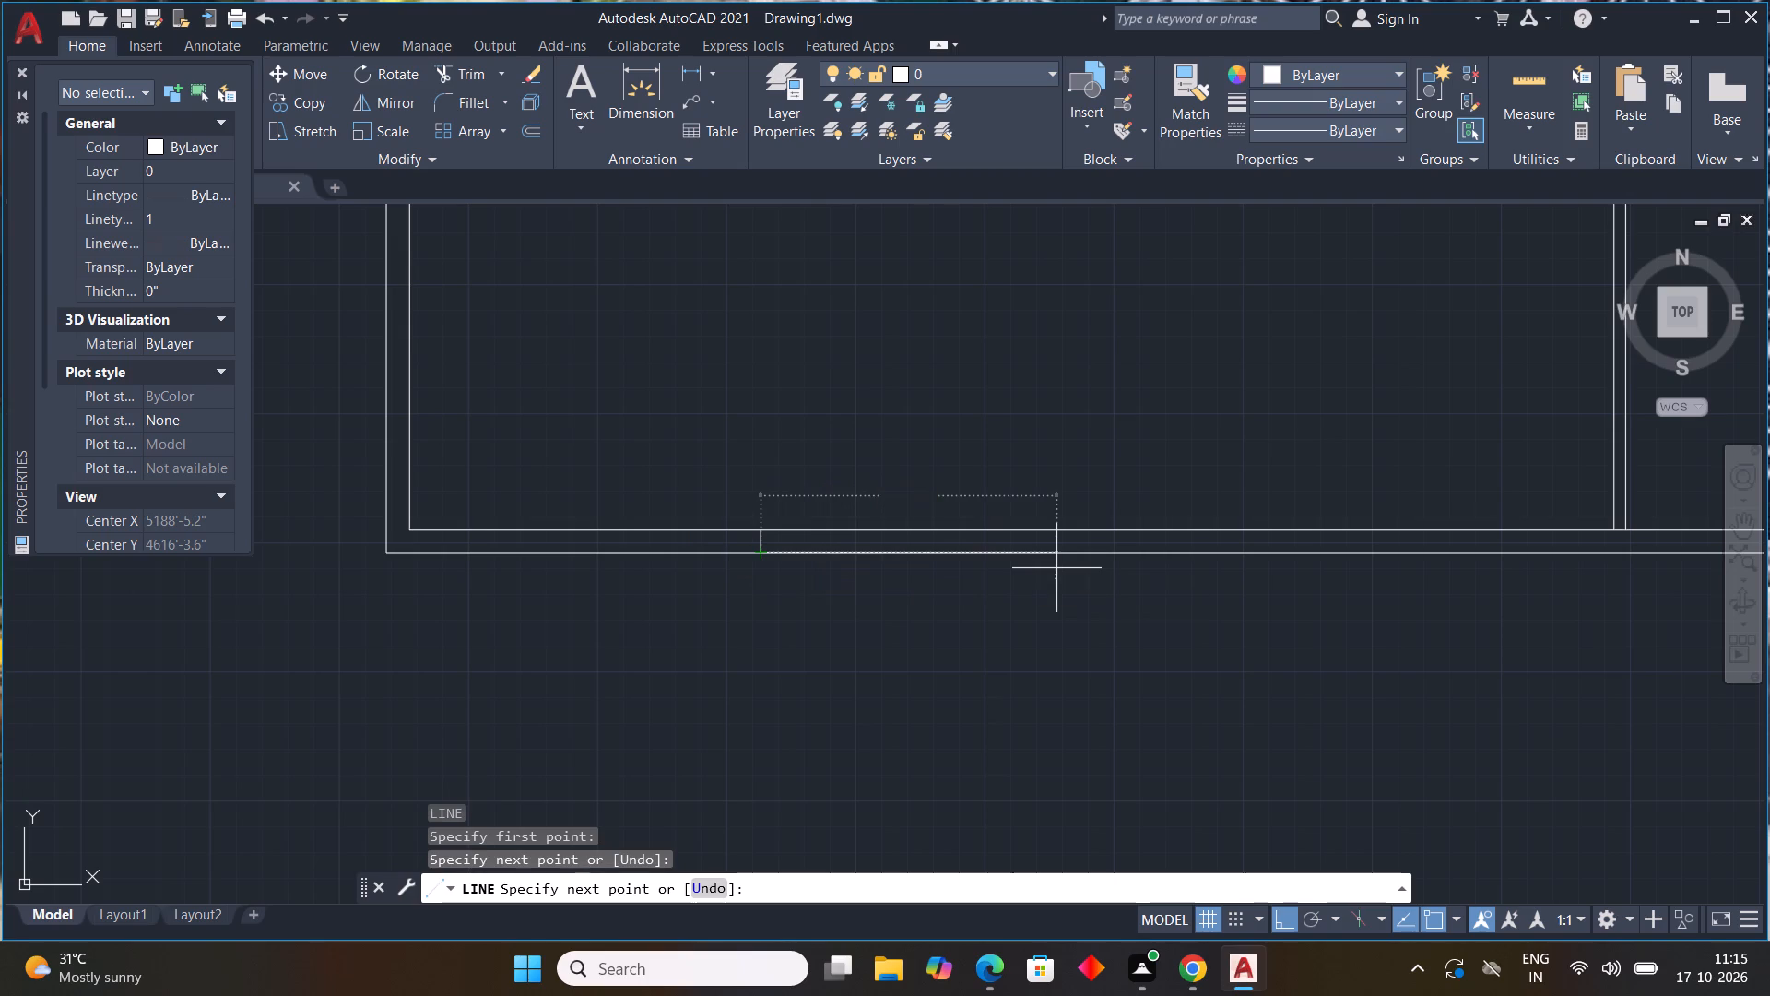
key(Escape)
key(Escape)
key(Escape)
key(Escape)
key(Escape)
key(Escape)
key(Escape)
key(Escape)
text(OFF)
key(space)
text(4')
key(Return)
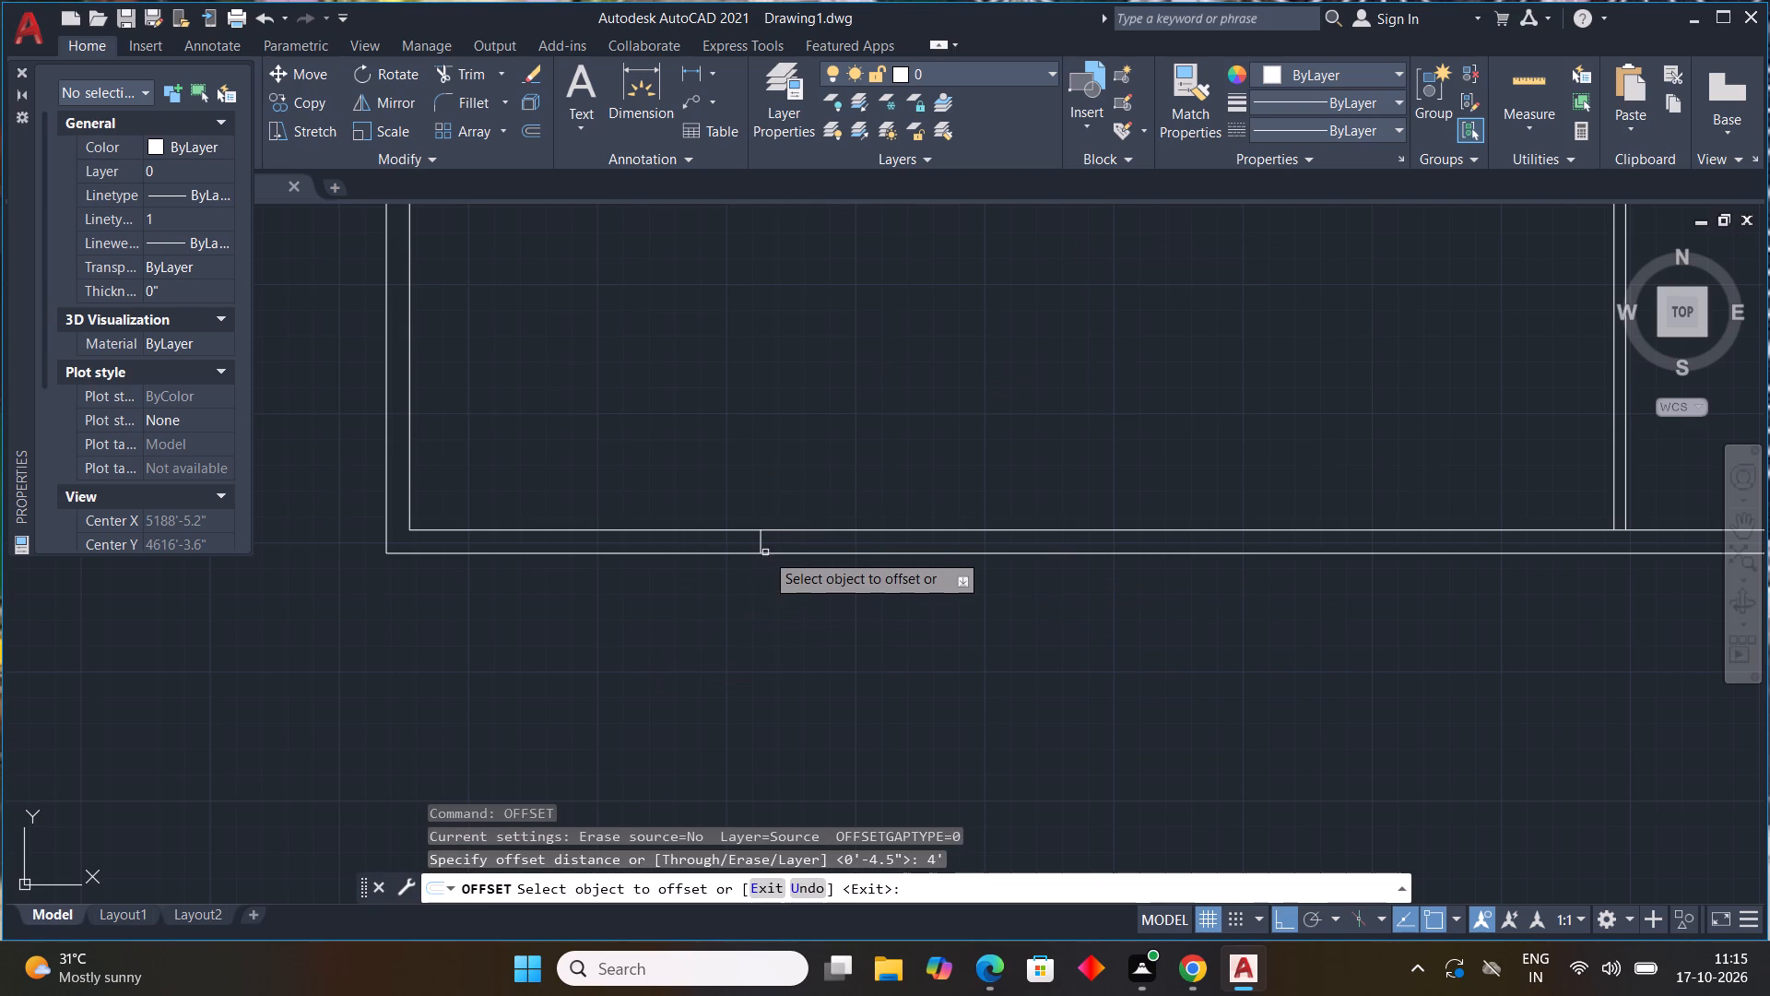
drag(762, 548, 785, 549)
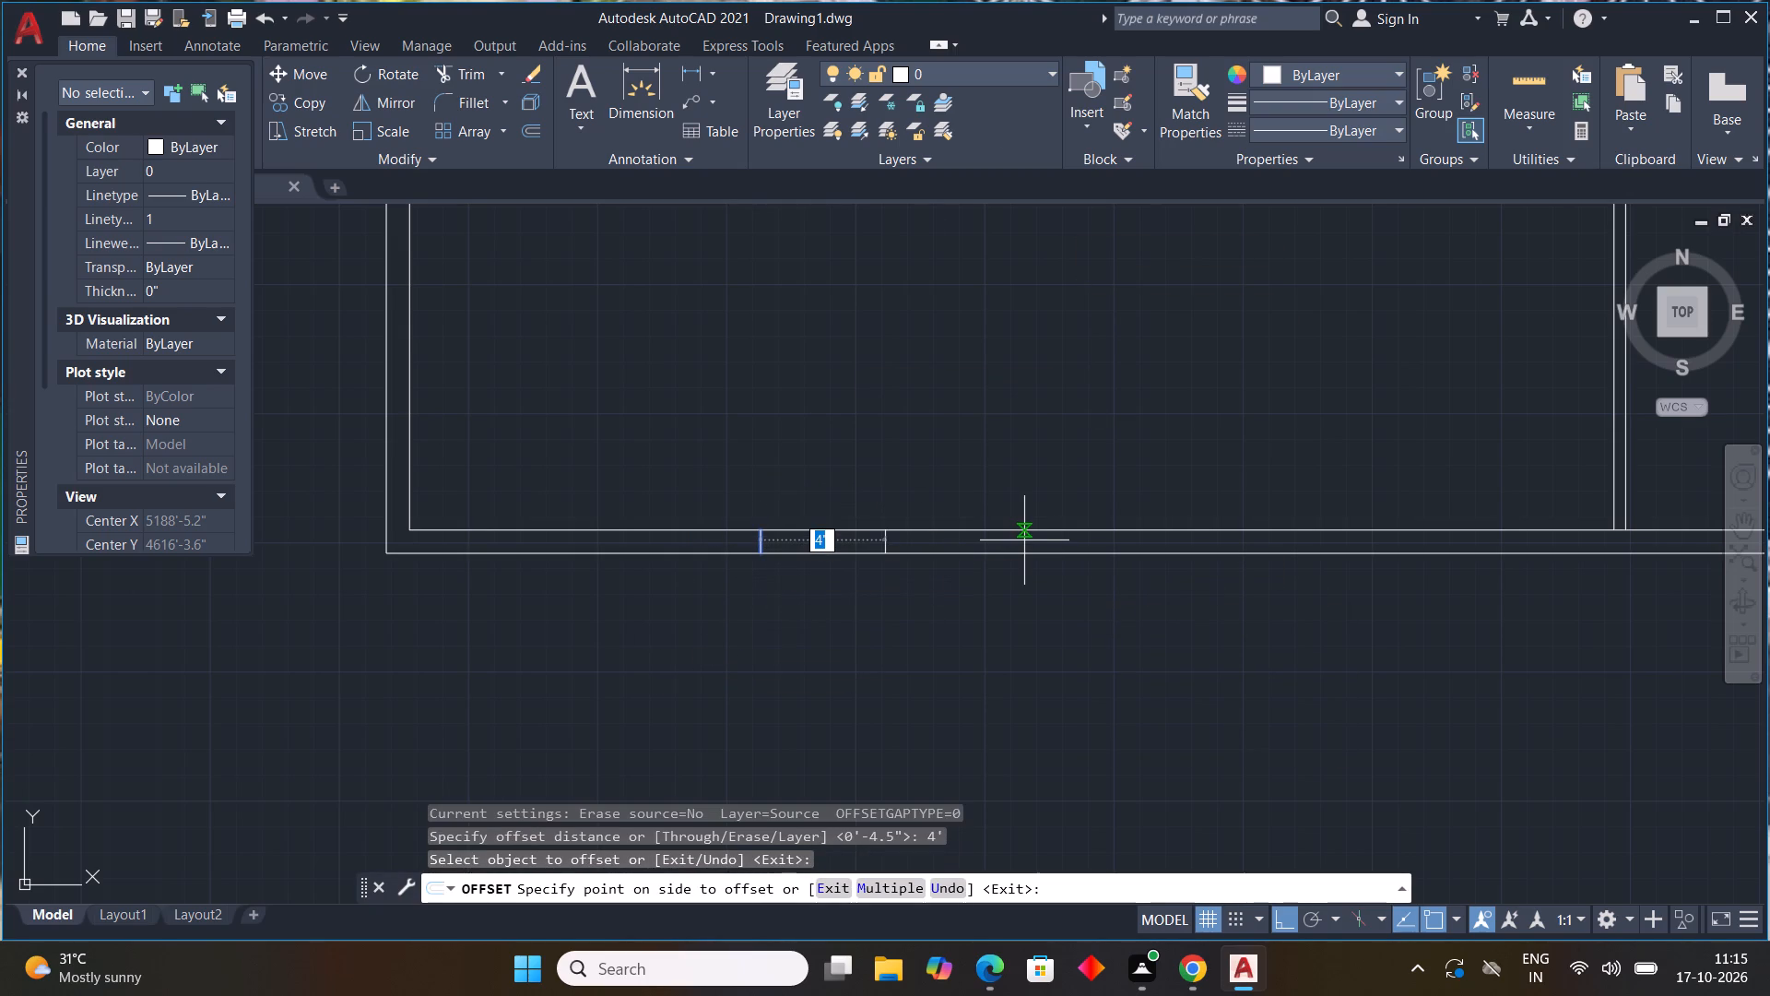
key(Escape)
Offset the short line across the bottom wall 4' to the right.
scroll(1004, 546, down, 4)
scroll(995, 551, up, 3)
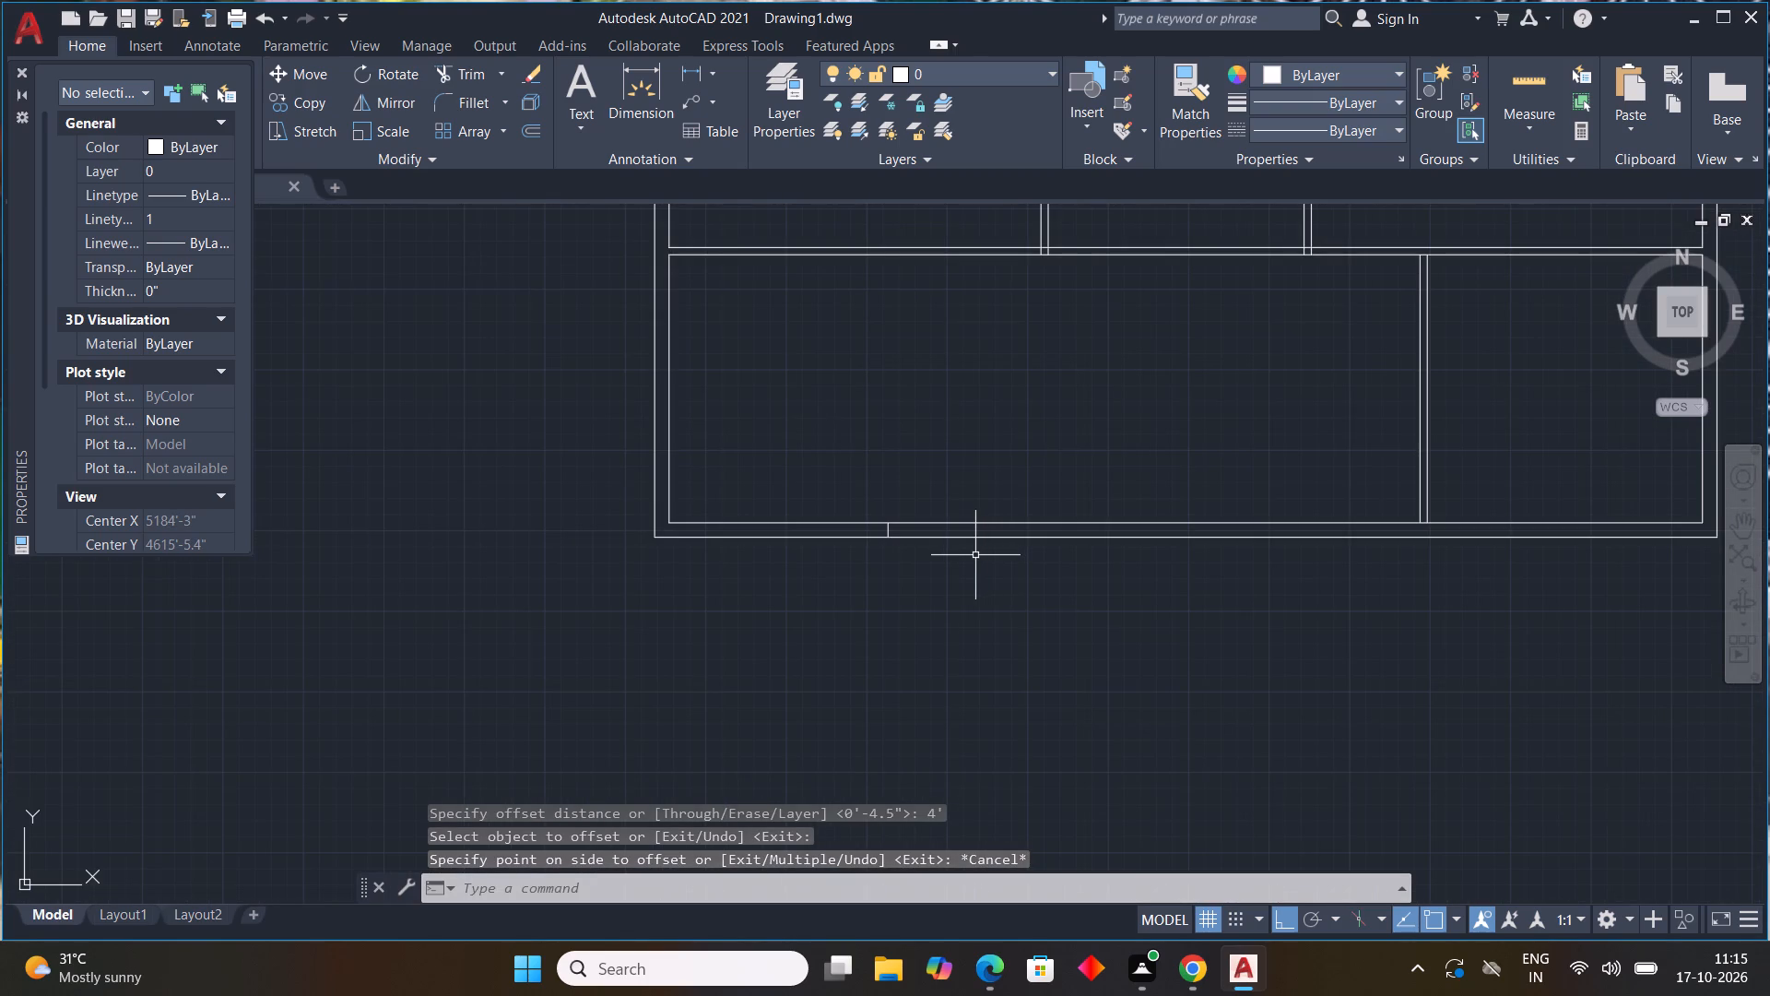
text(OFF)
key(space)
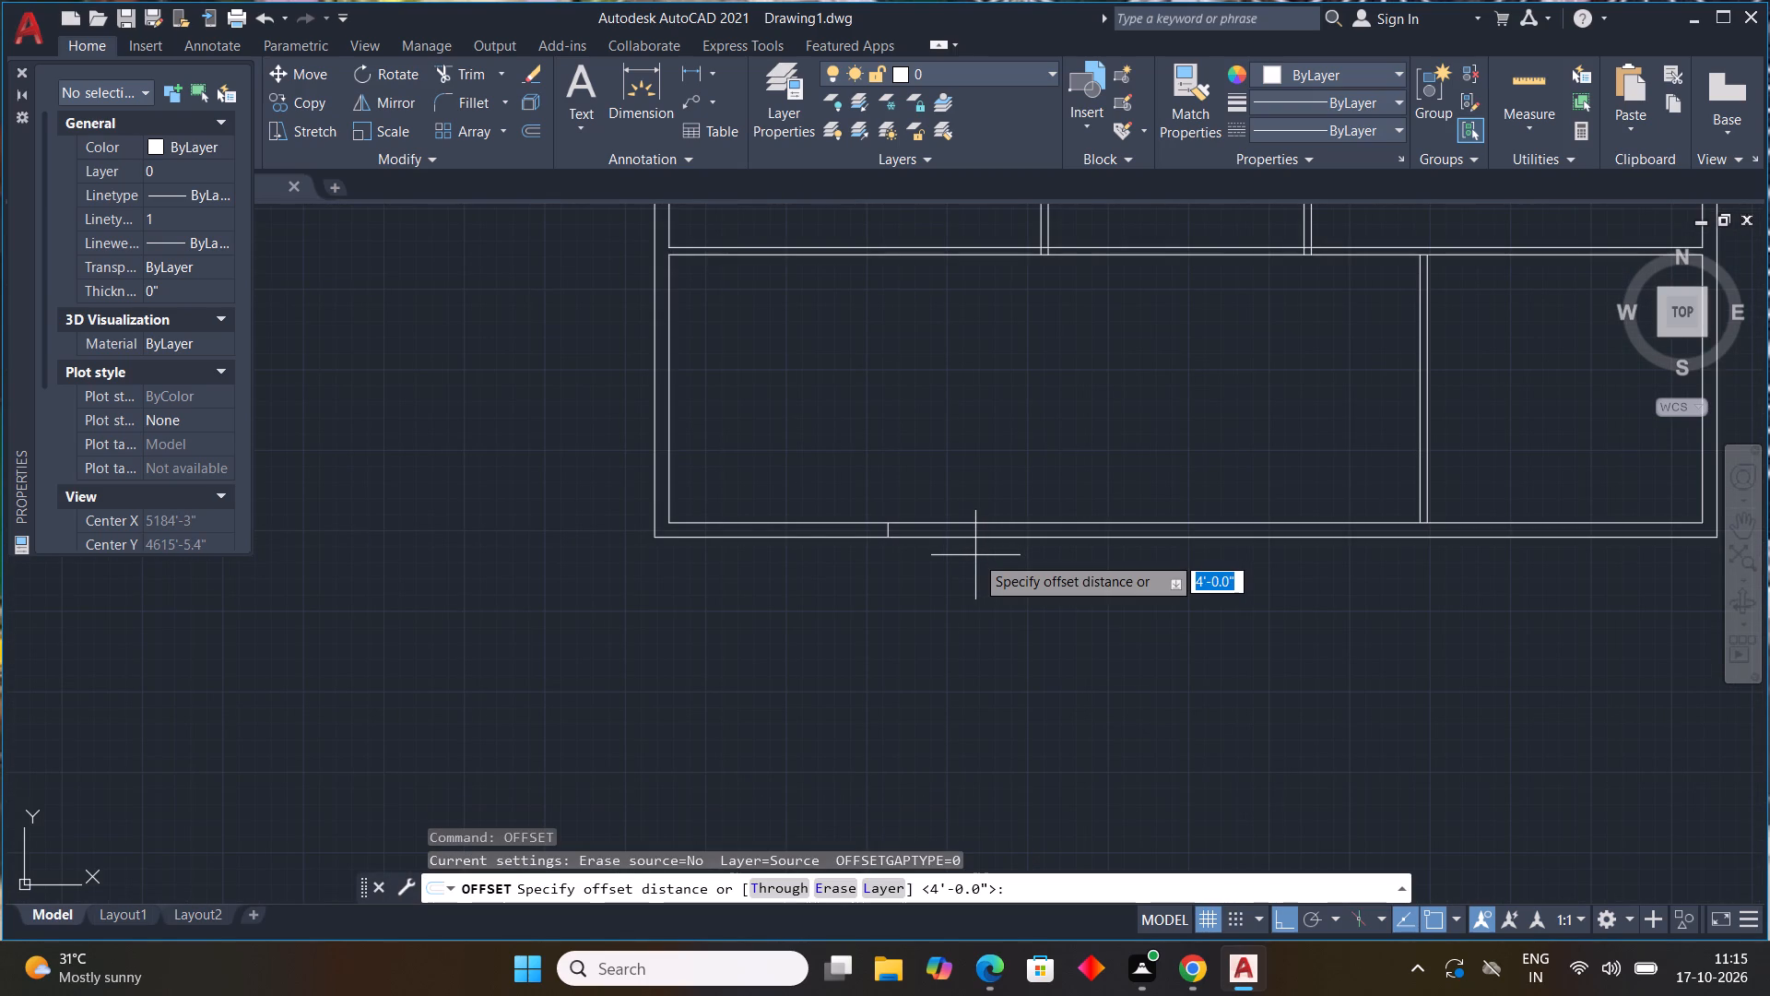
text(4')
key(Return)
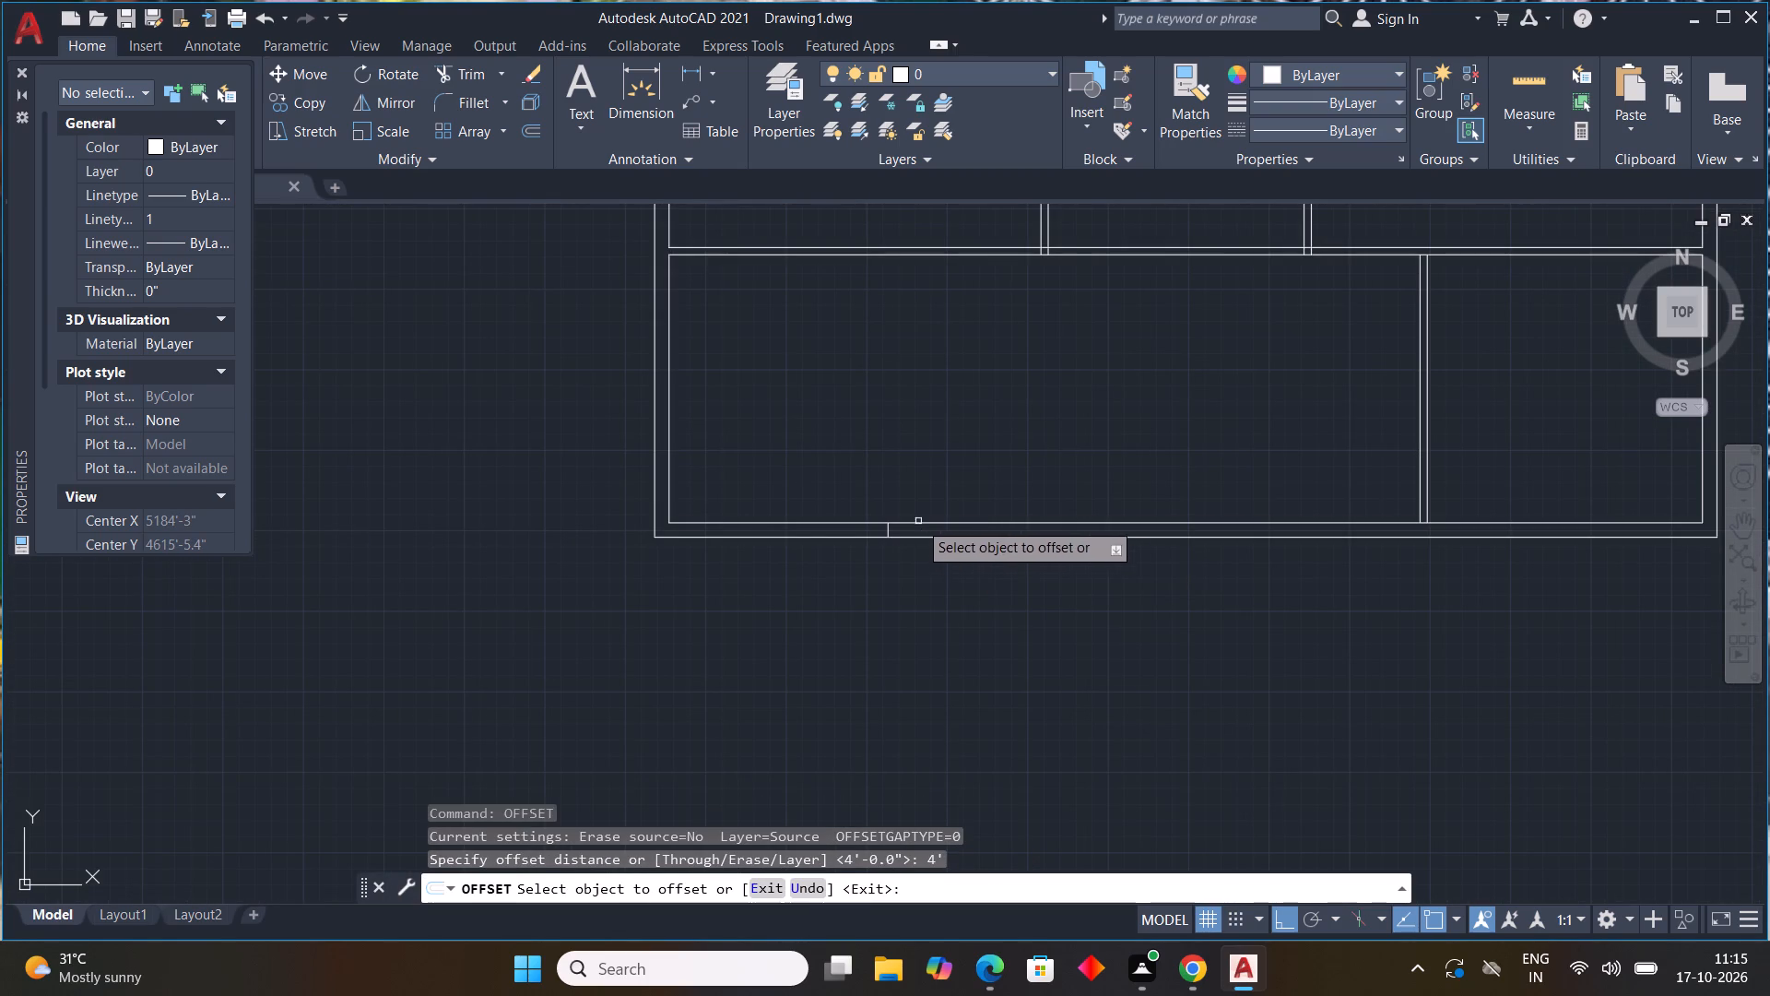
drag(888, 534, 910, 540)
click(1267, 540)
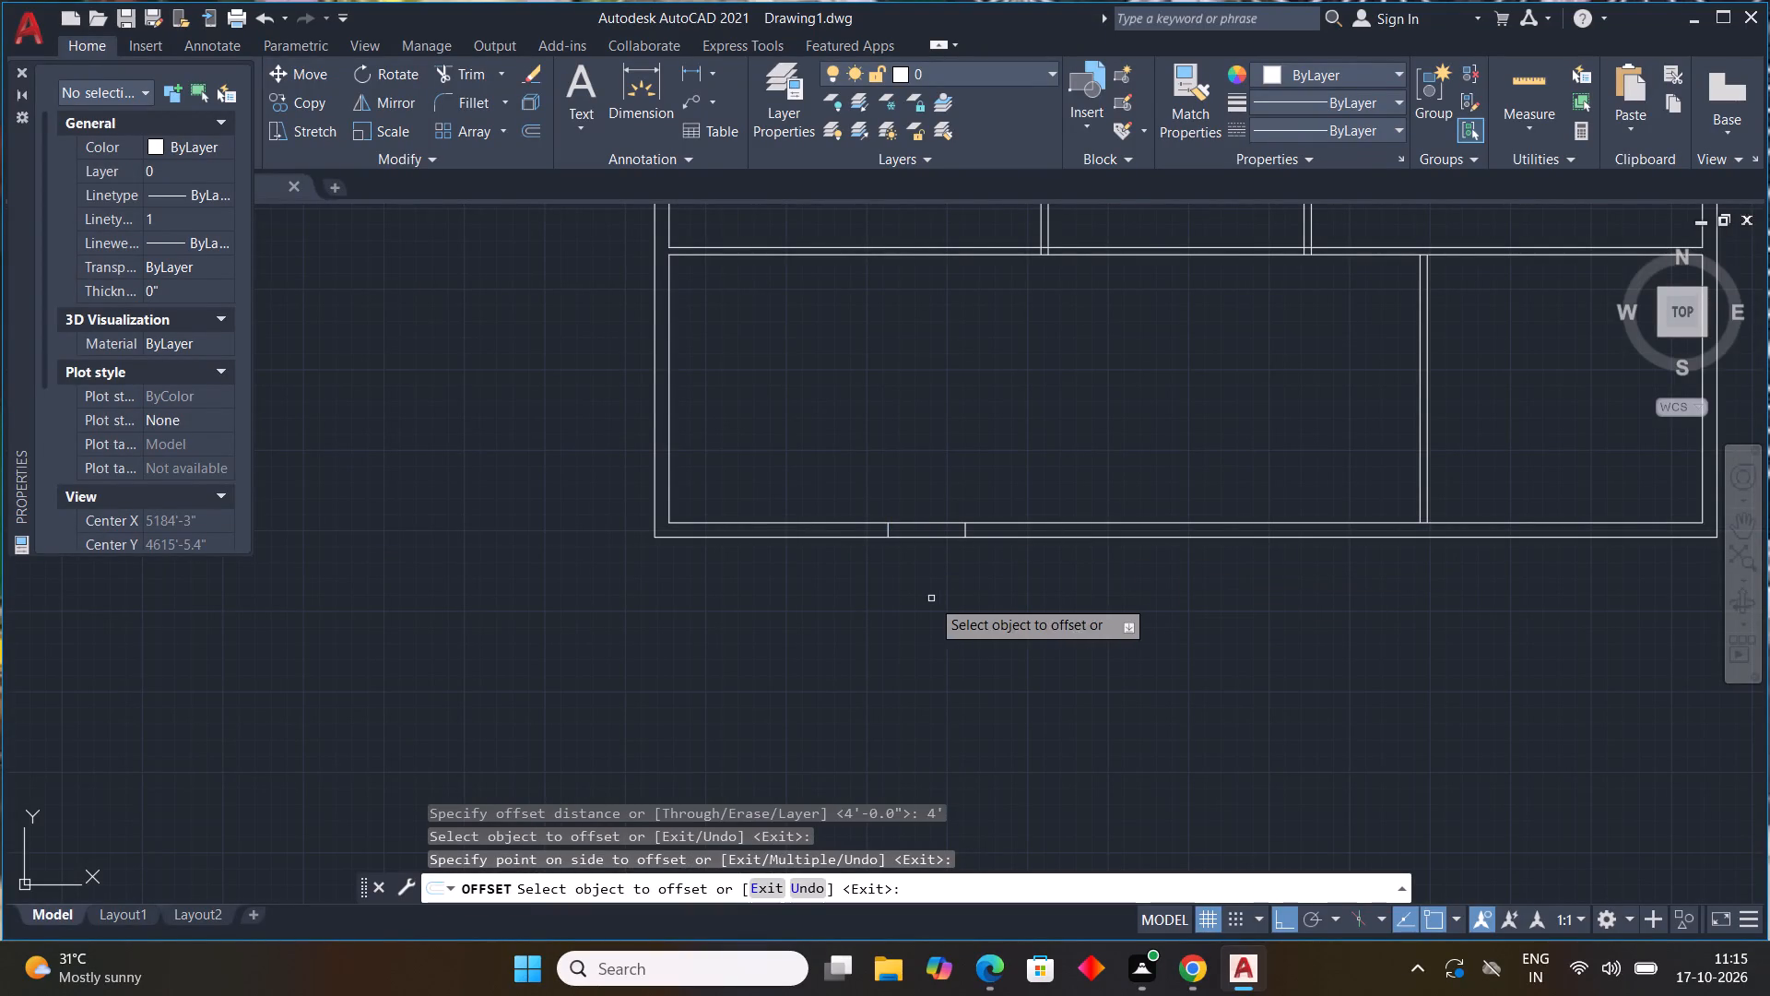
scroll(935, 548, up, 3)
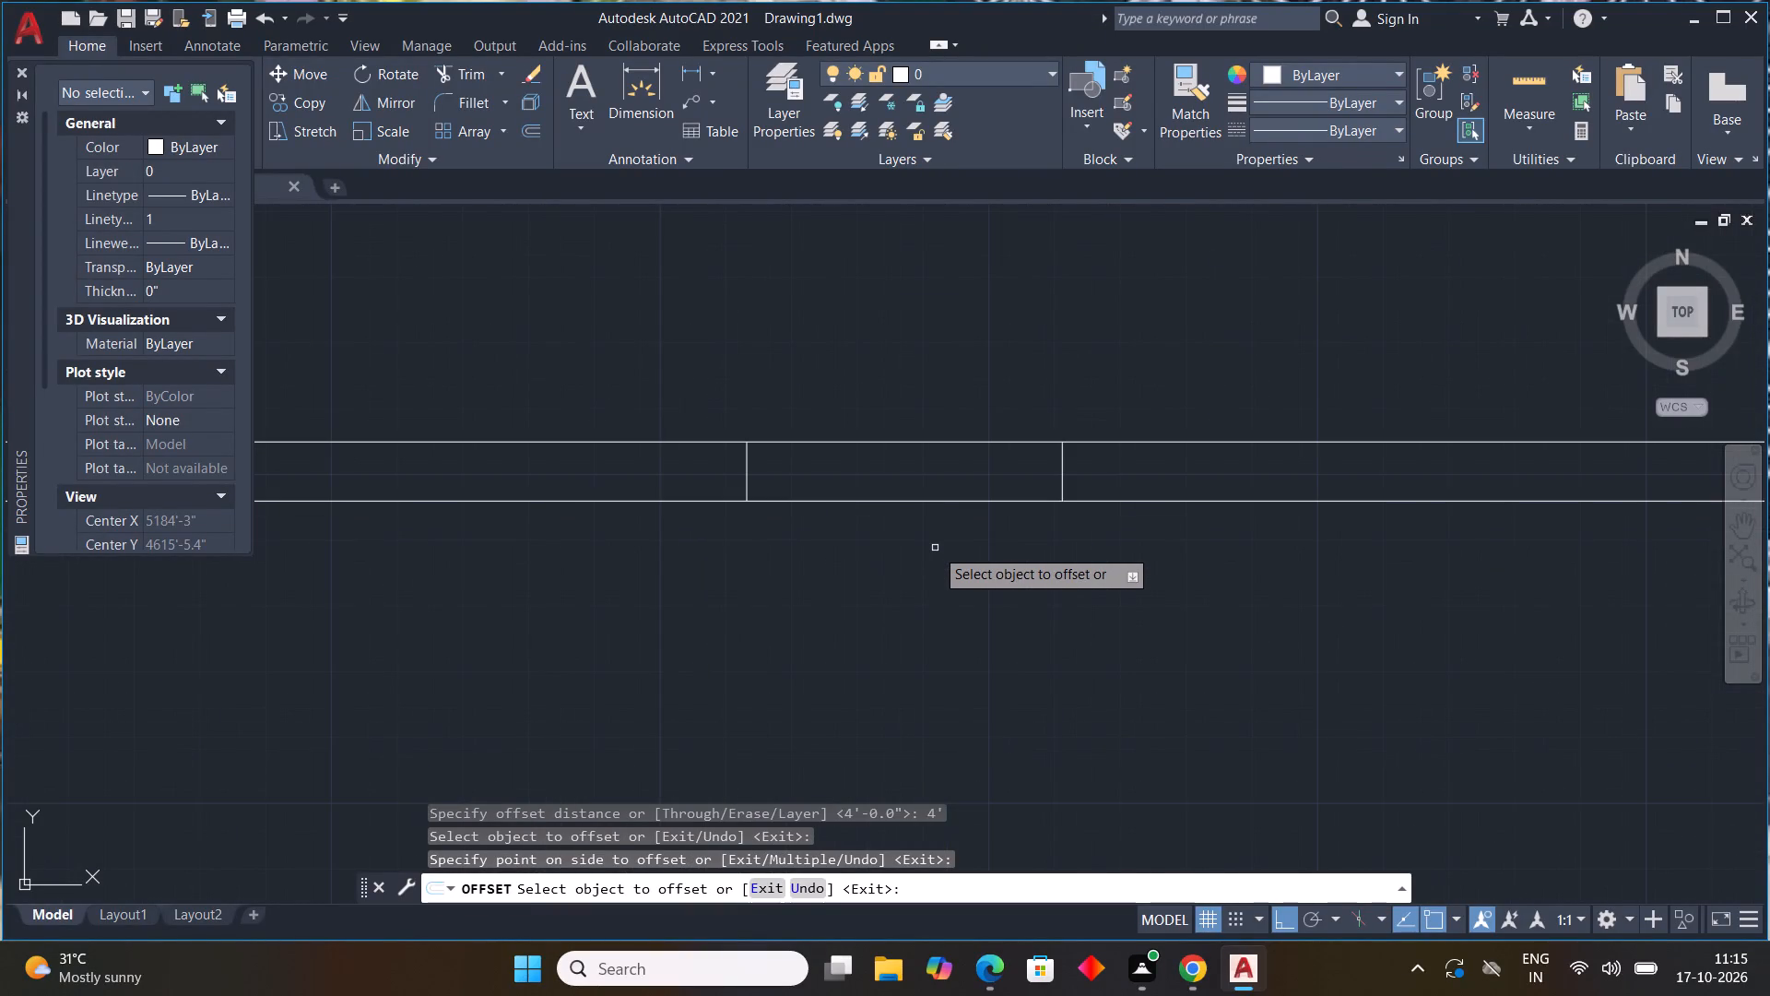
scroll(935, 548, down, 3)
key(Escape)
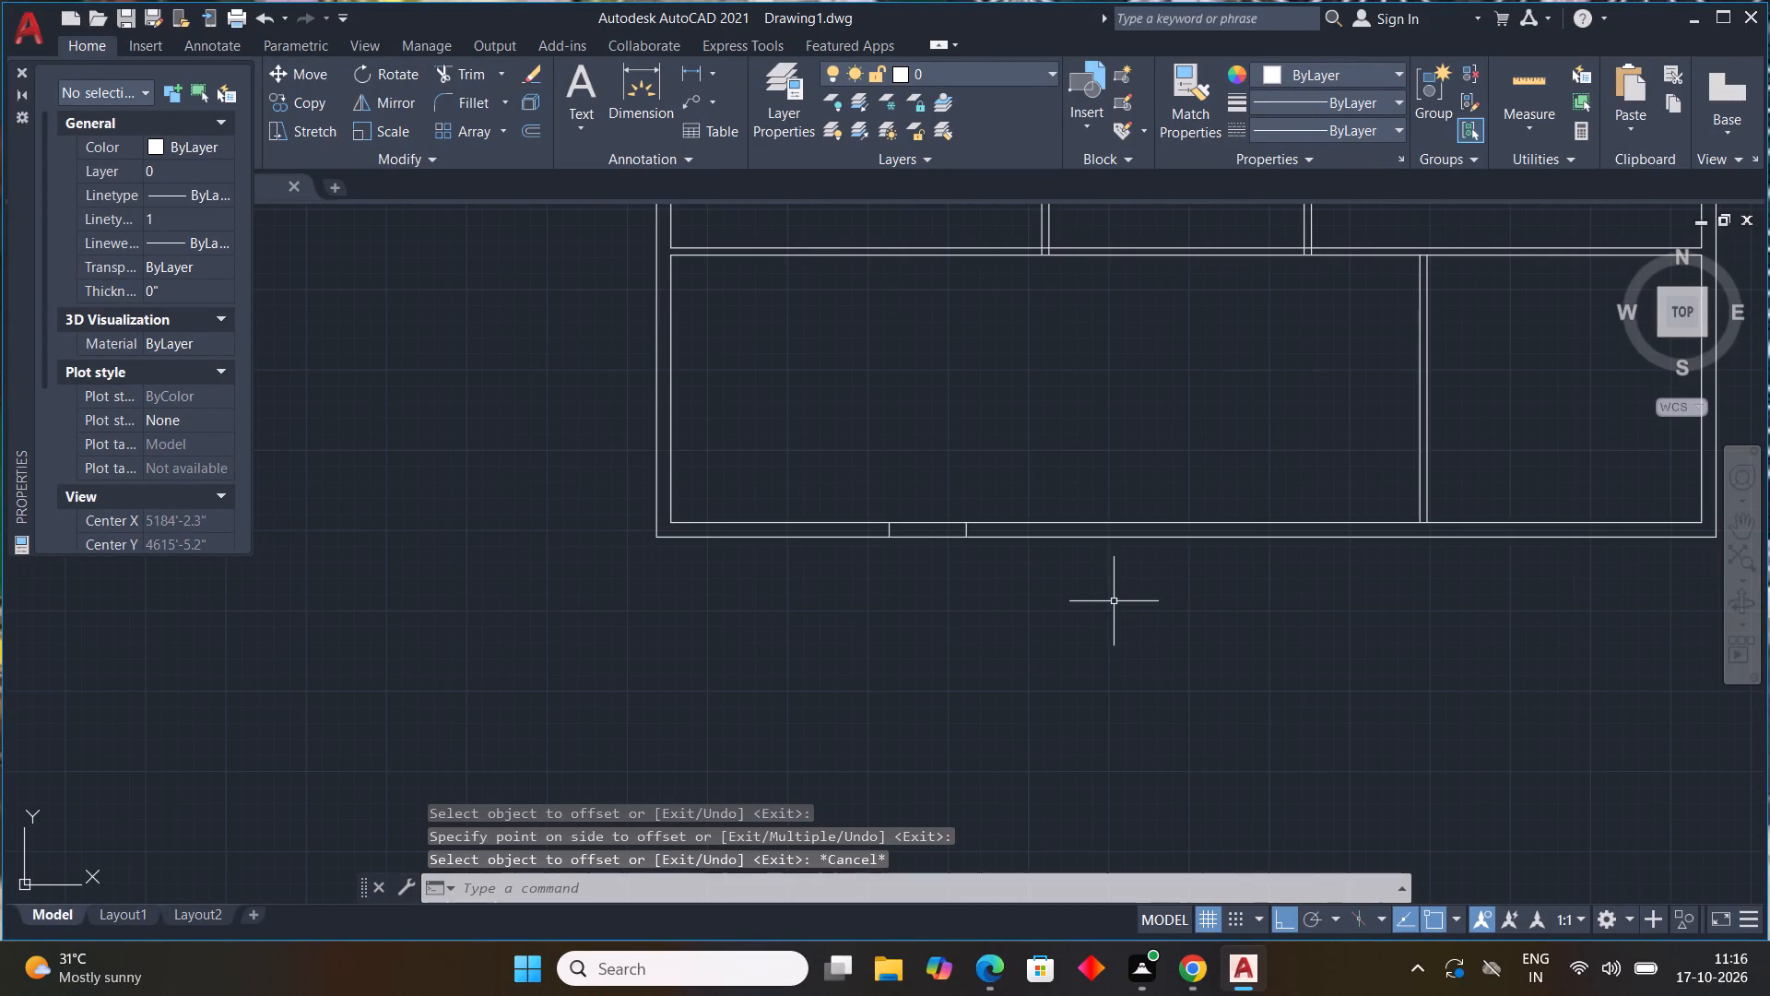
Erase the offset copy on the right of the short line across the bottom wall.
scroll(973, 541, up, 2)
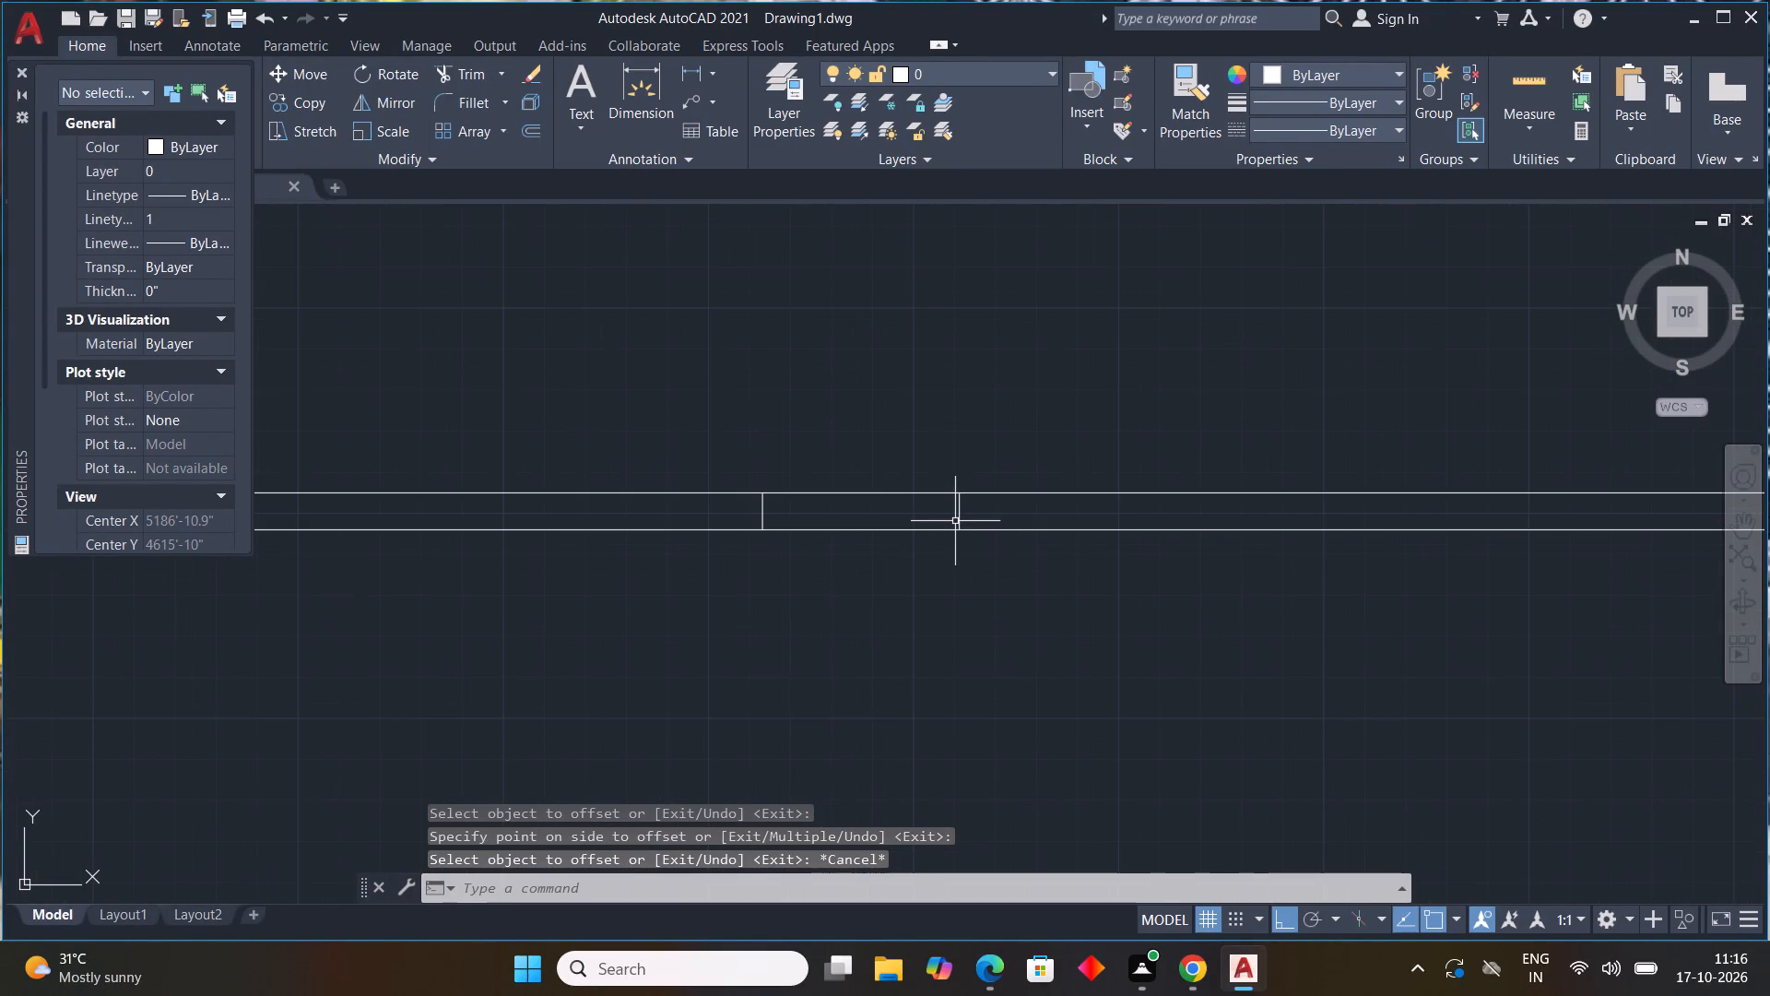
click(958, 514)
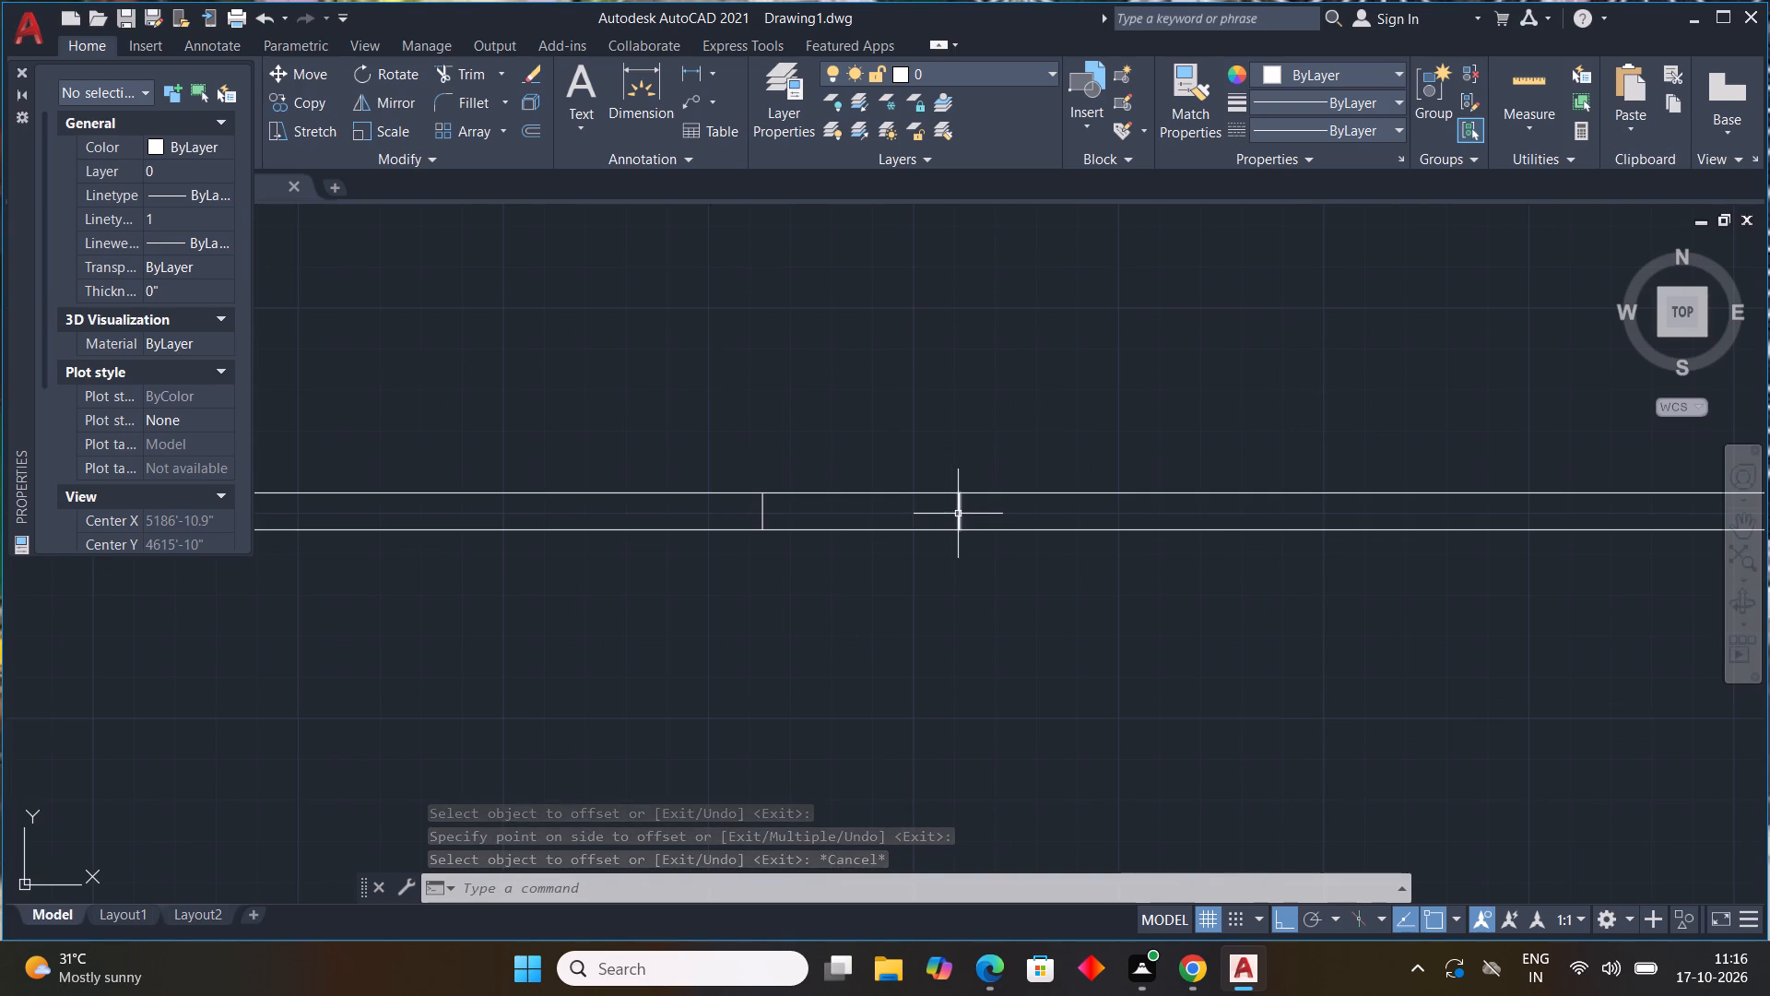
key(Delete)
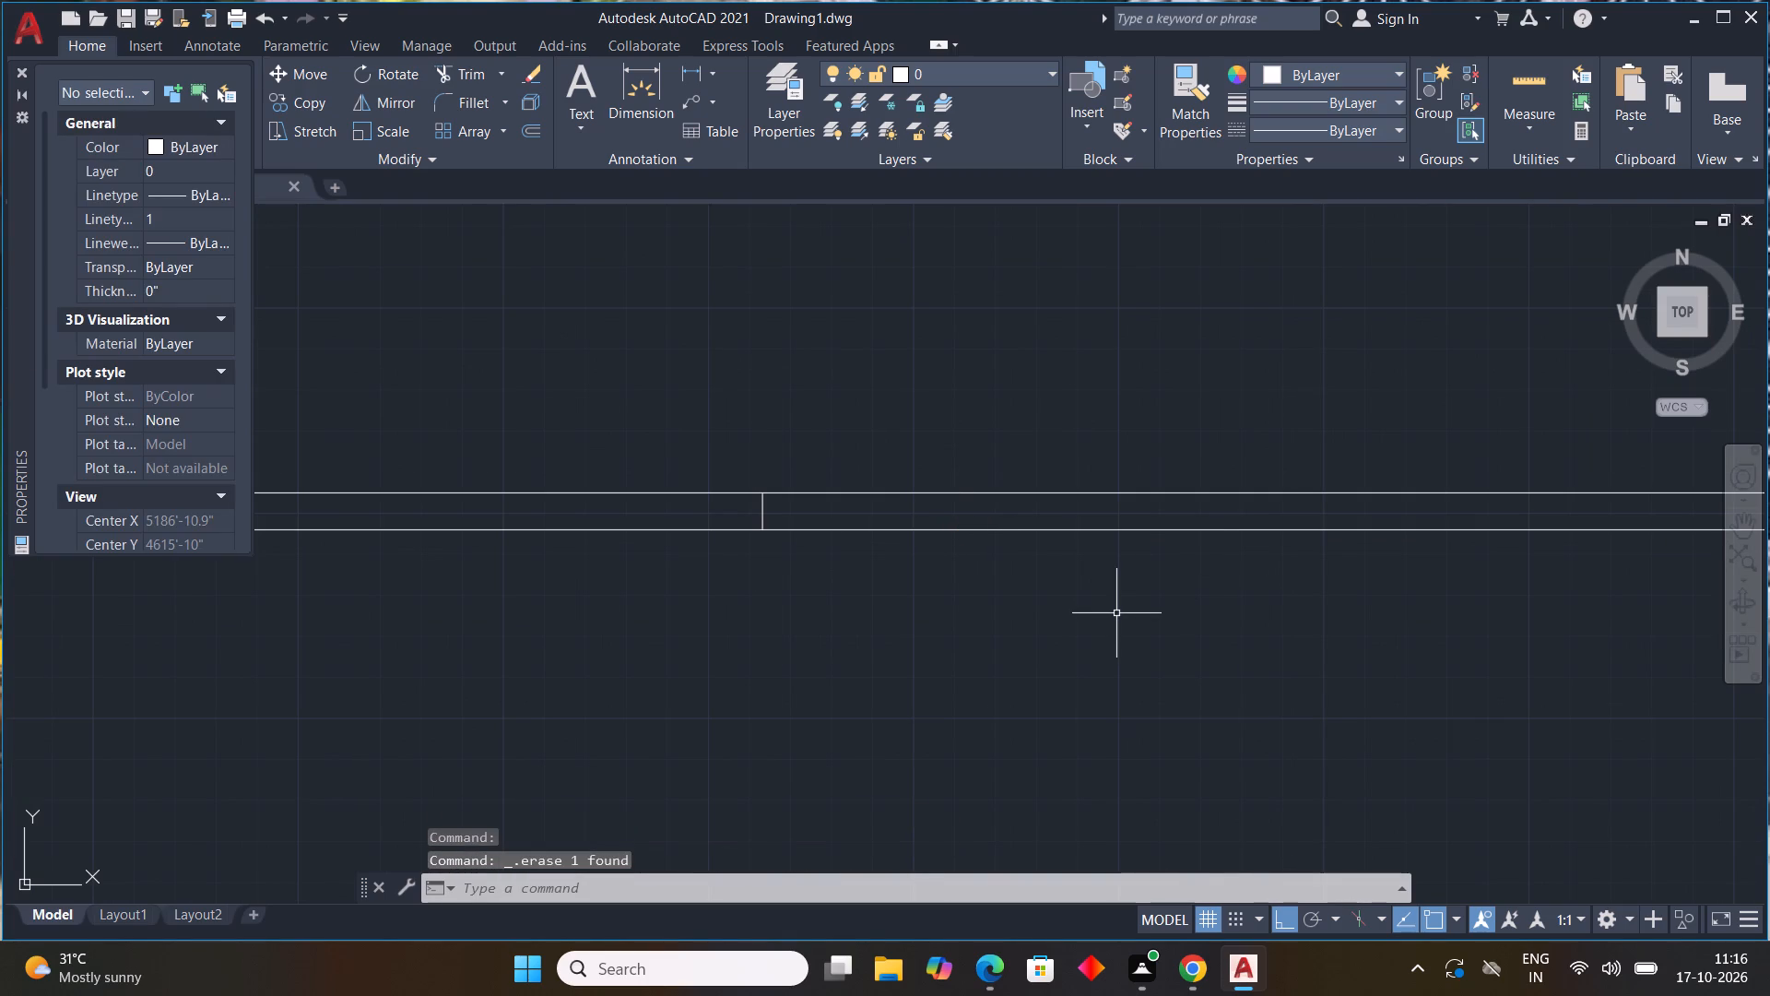
Offset the short line across the bottom wall 8' to the right to mark the opening's other side.
text(OFF)
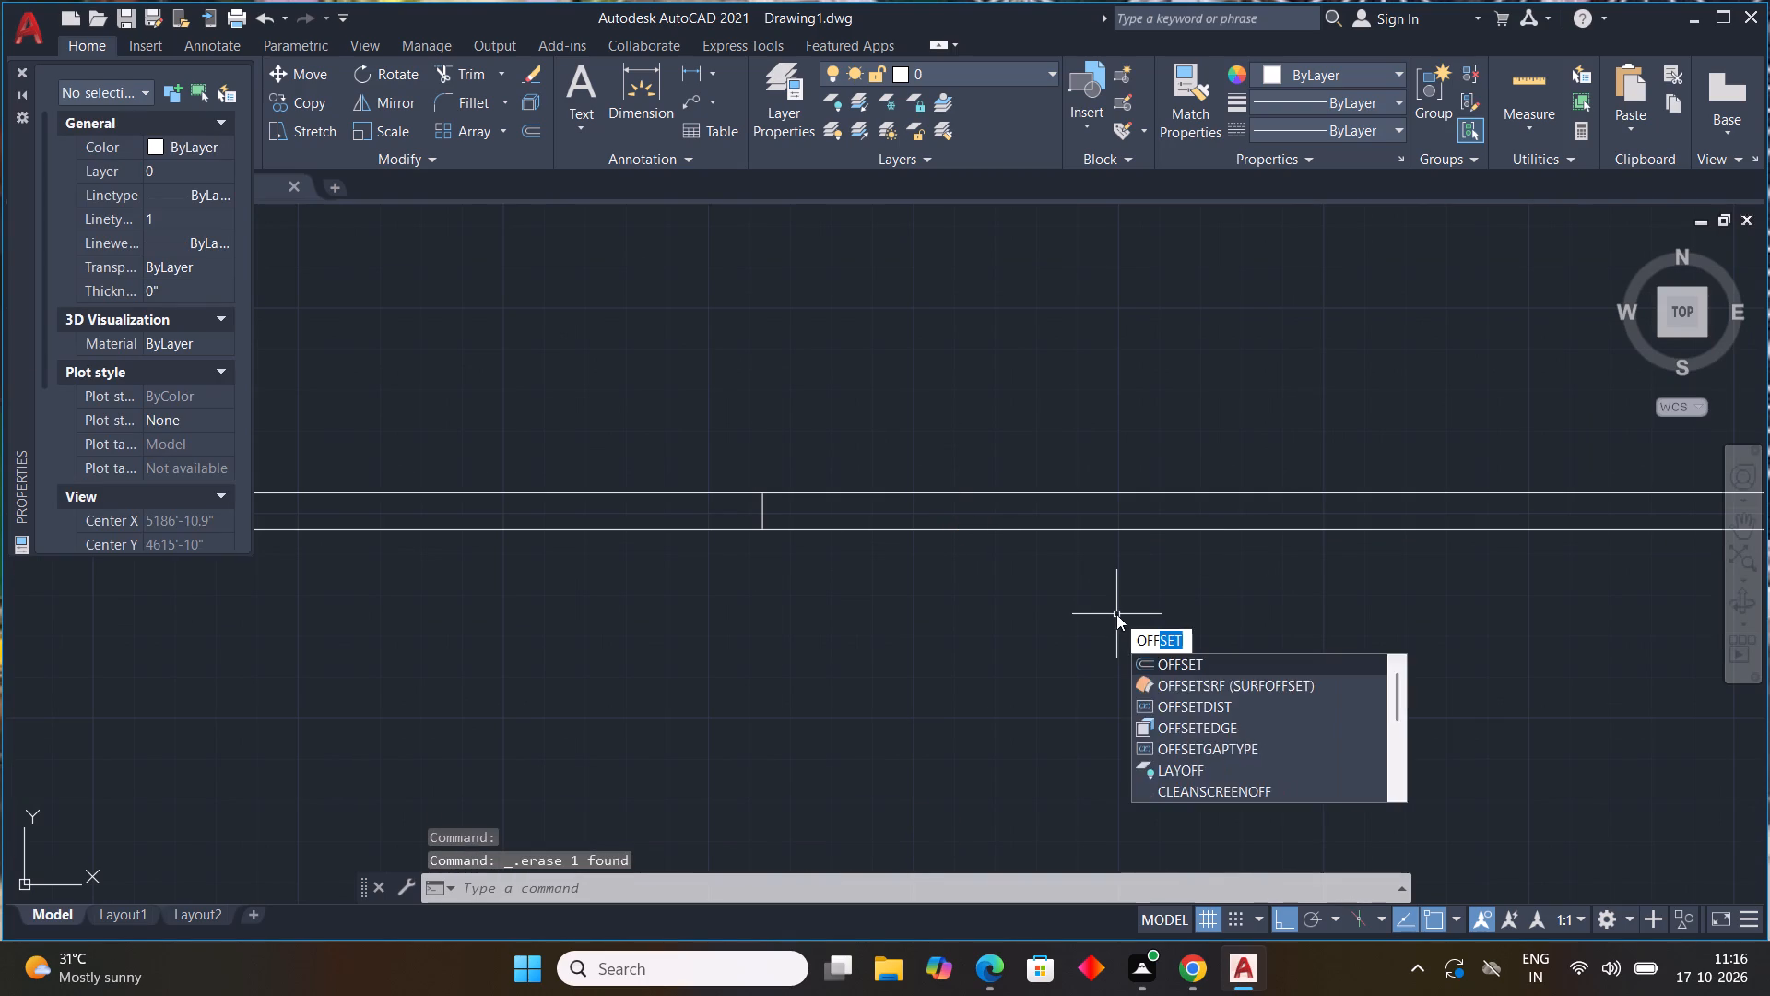
key(space)
text(8')
key(Return)
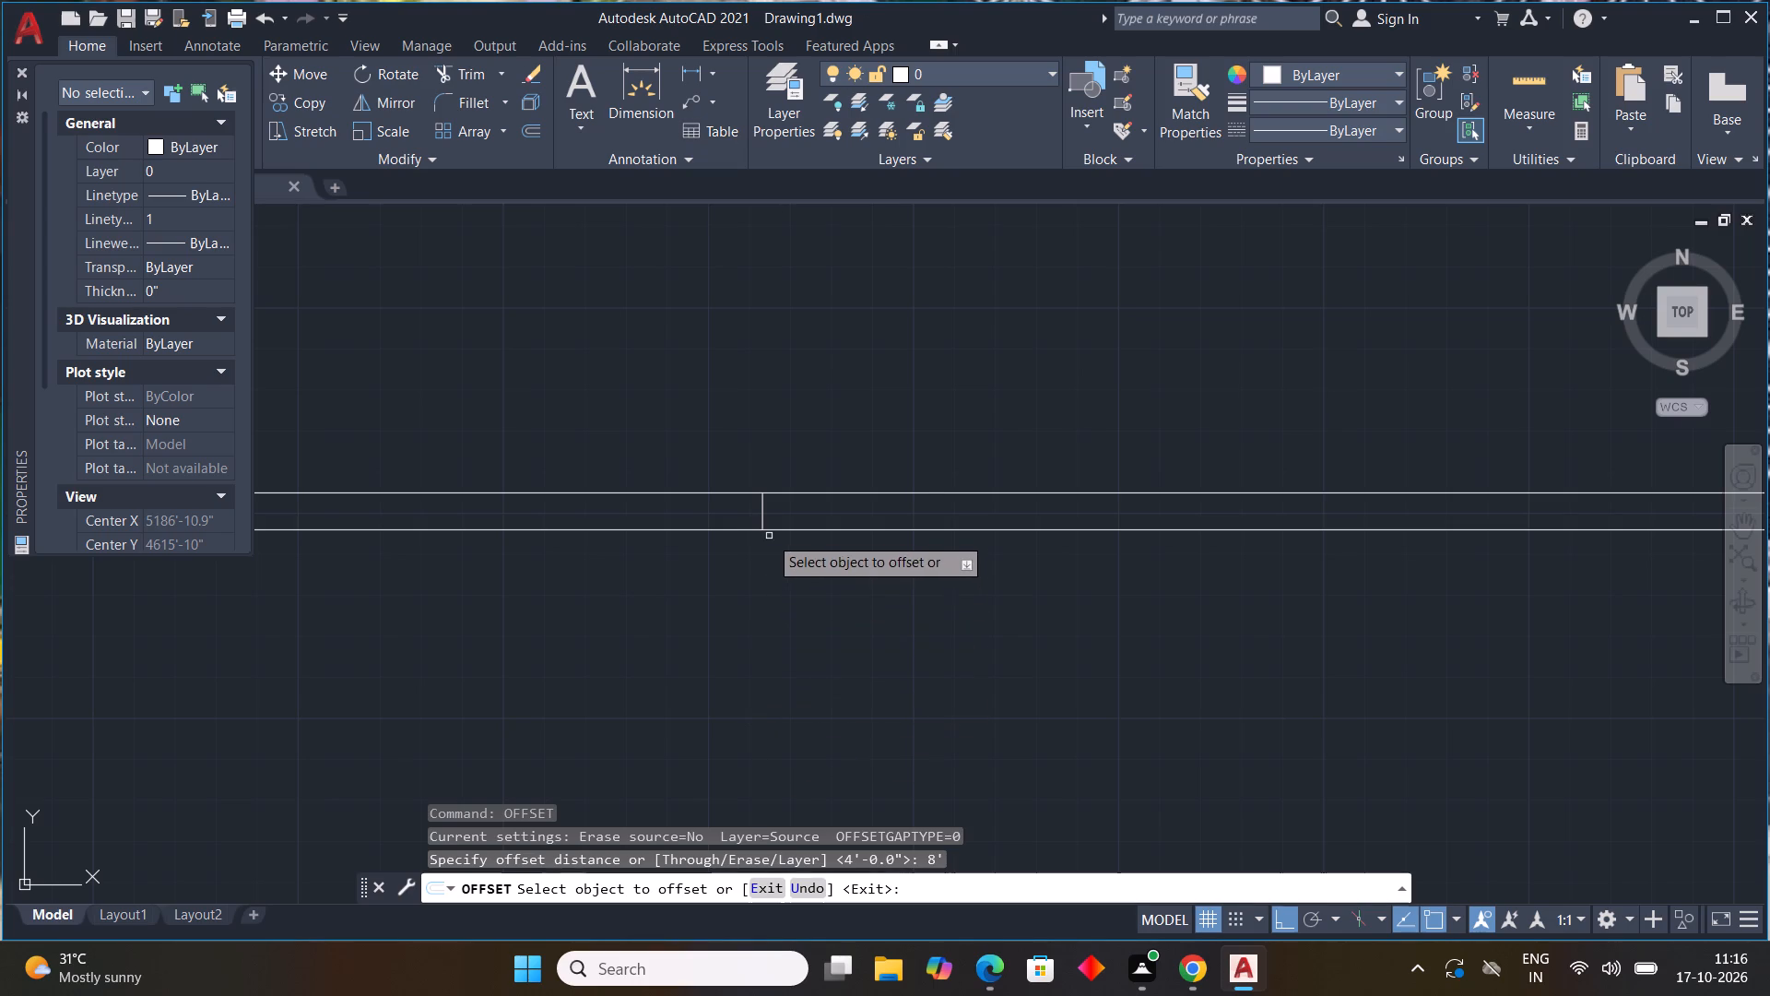
drag(760, 516, 780, 524)
click(1355, 531)
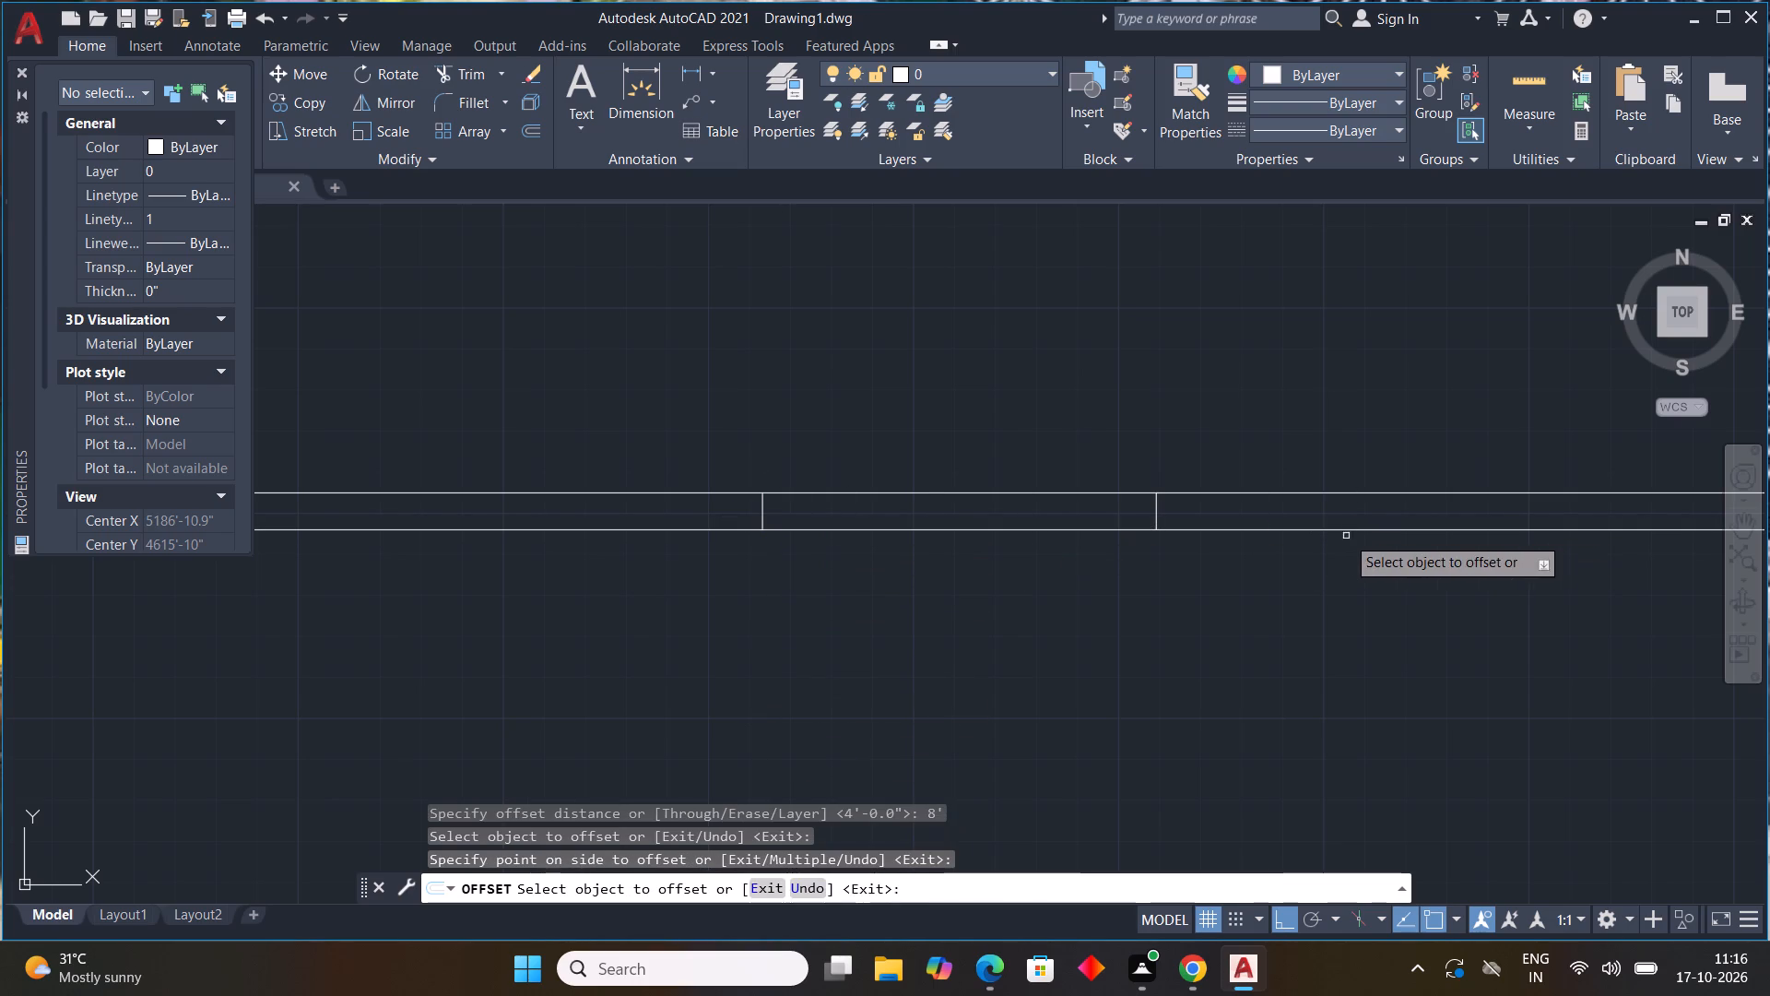
key(Escape)
key(Escape)
Trim both bottom wall lines between the two short cross lines to cut the opening.
text(TR)
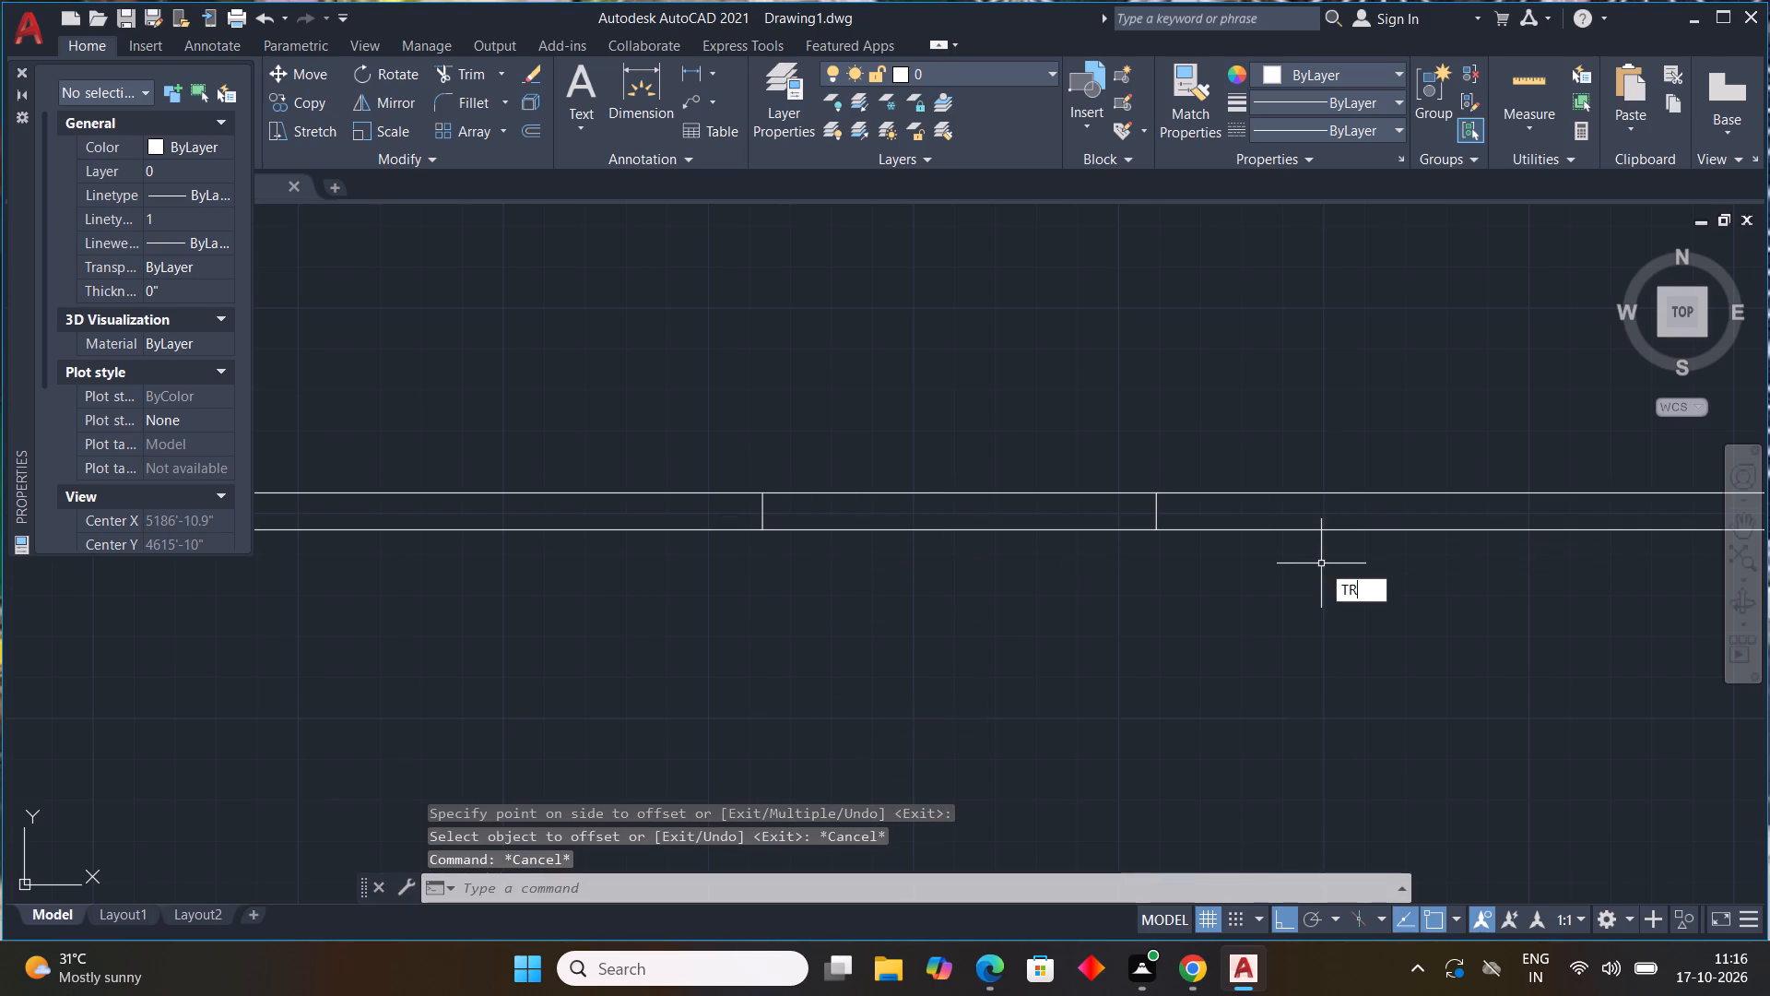
key(space)
drag(921, 428, 929, 694)
scroll(931, 678, down, 3)
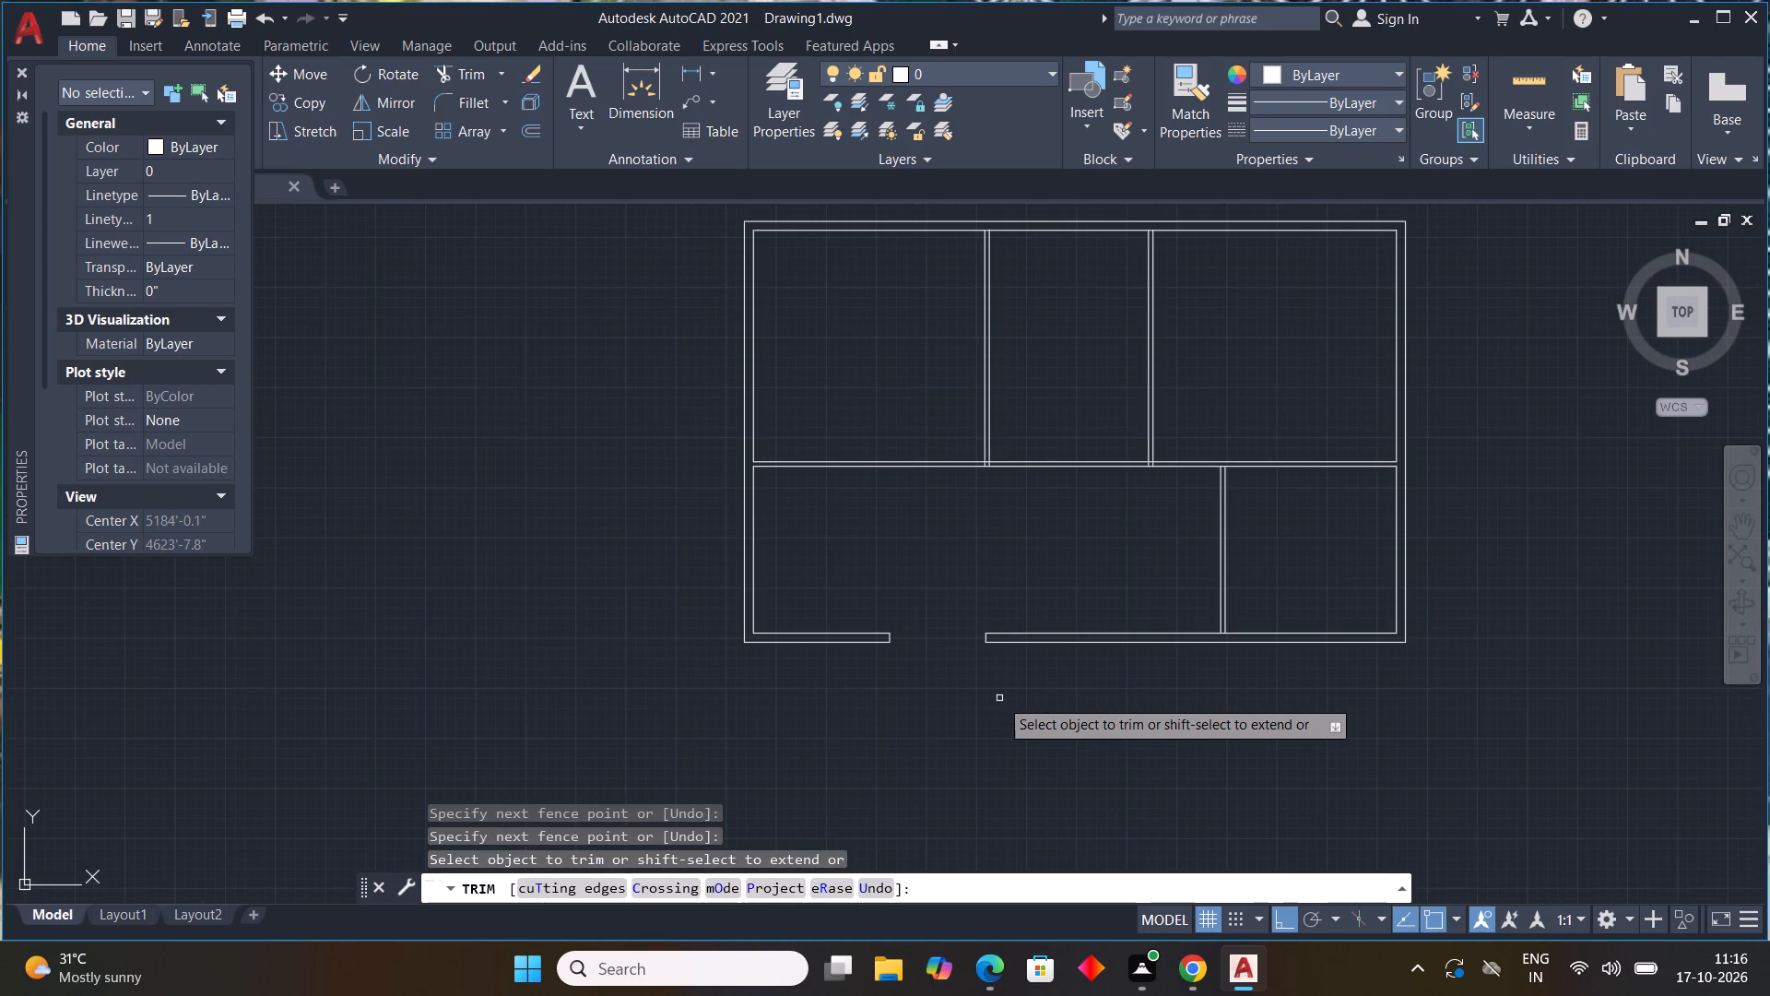
key(Escape)
key(Escape)
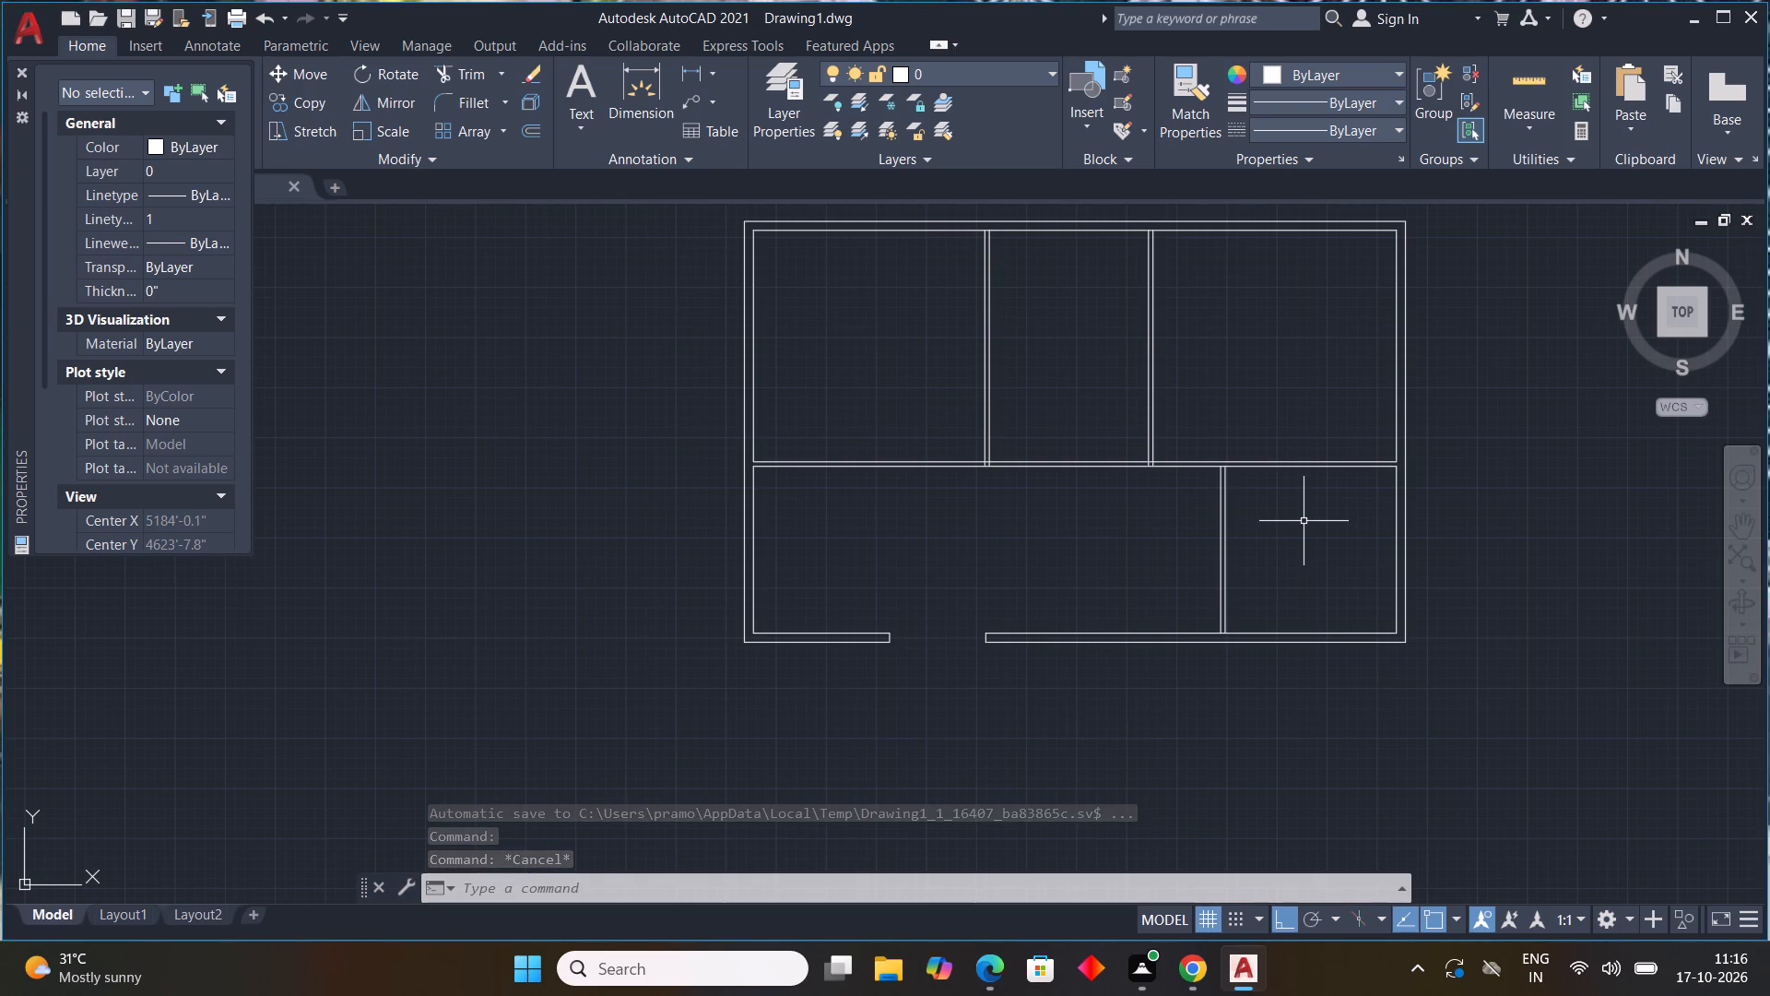
Trim the bottom wall's inner line and the horizontal partition's lower line between the two lines of the lower vertical partition.
key(space)
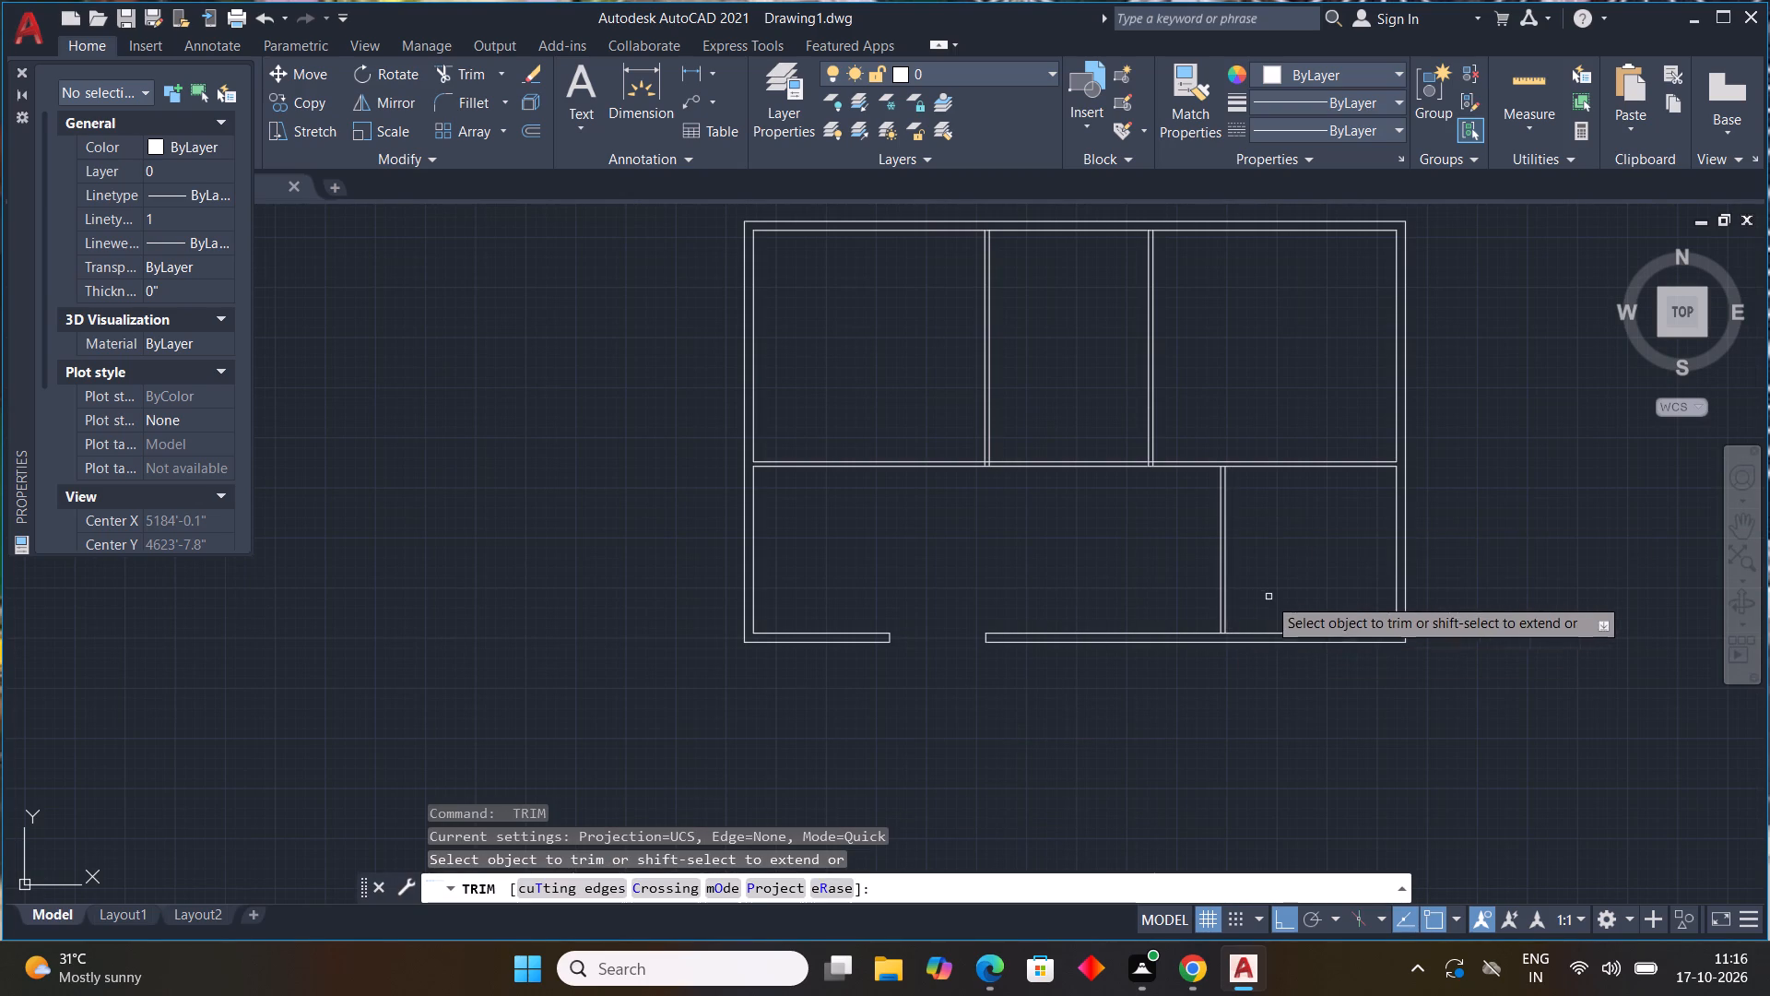
scroll(1258, 601, up, 4)
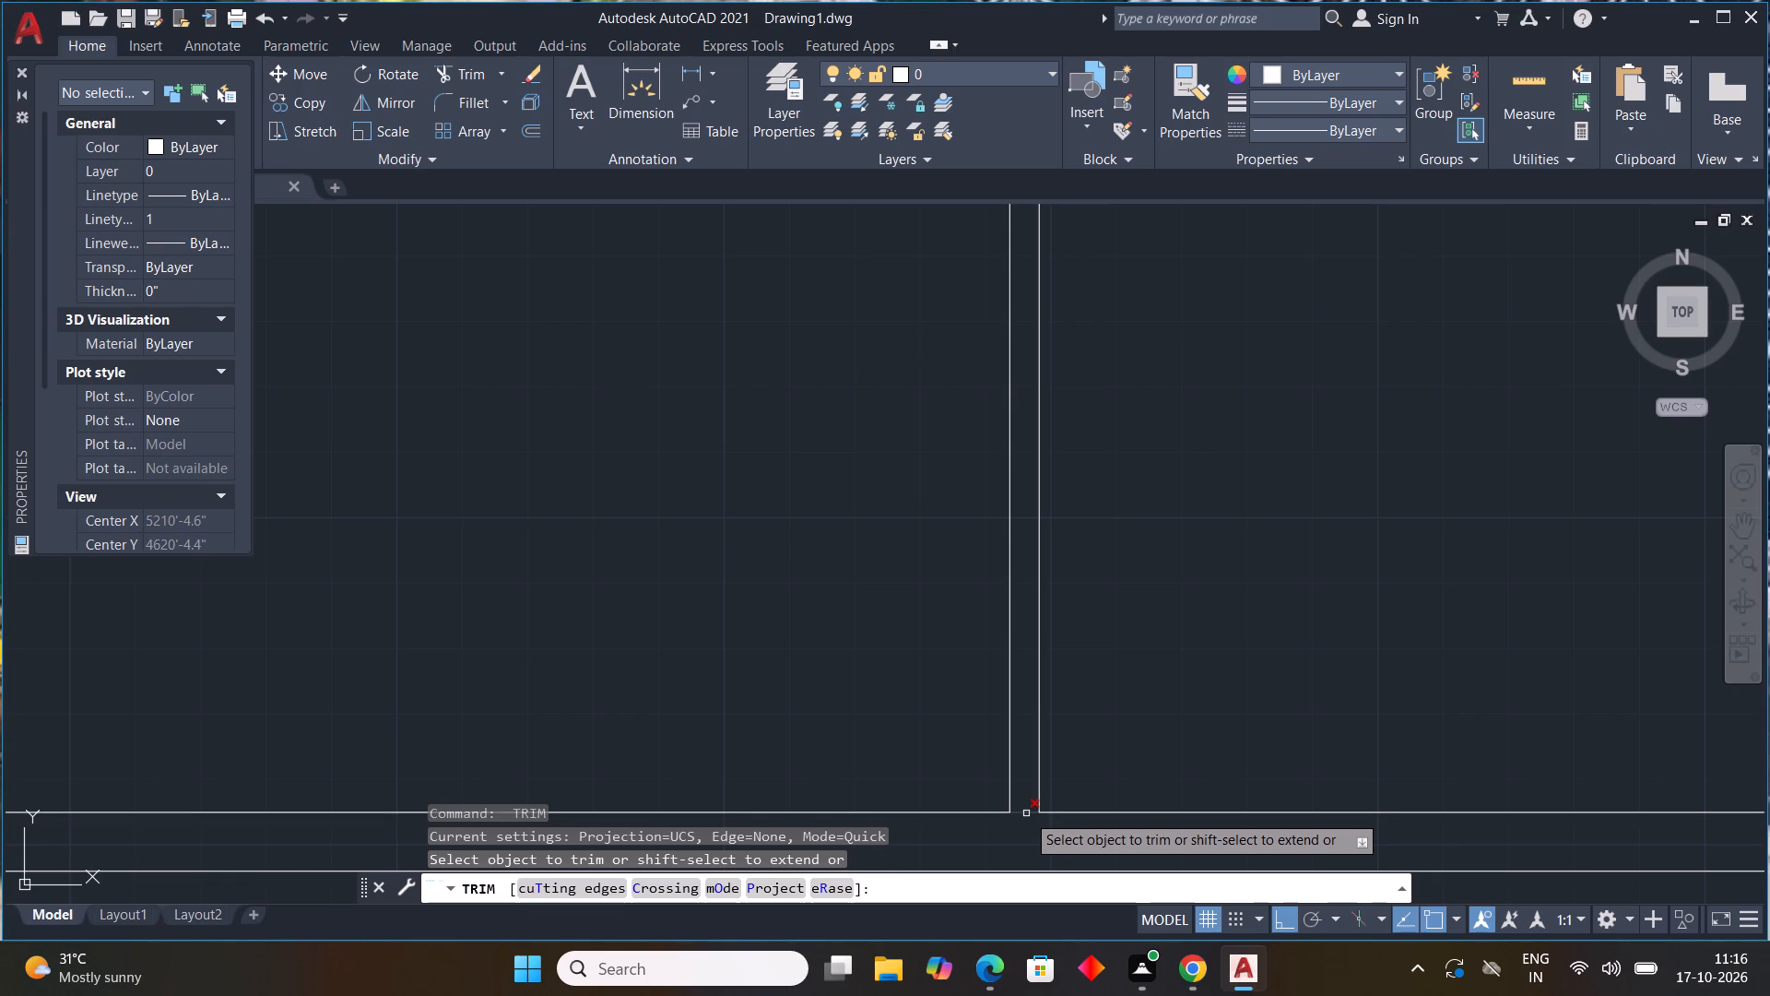
click(1026, 813)
scroll(1280, 632, down, 4)
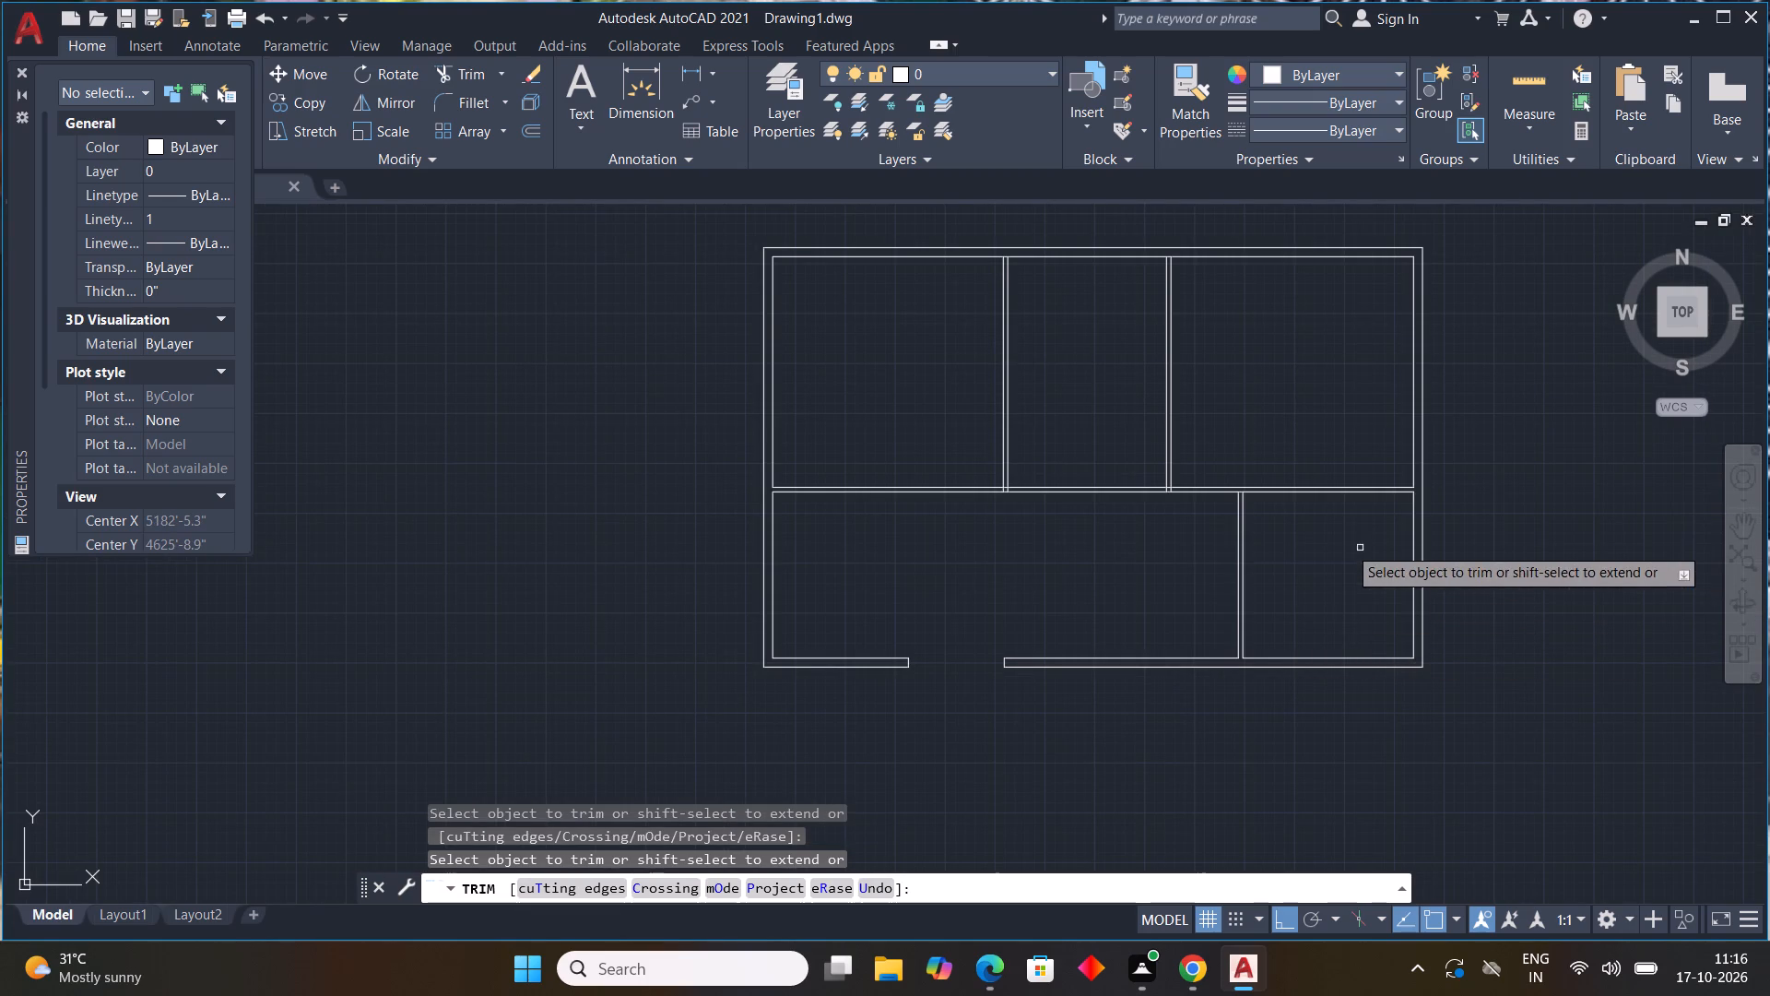
scroll(1245, 480, up, 3)
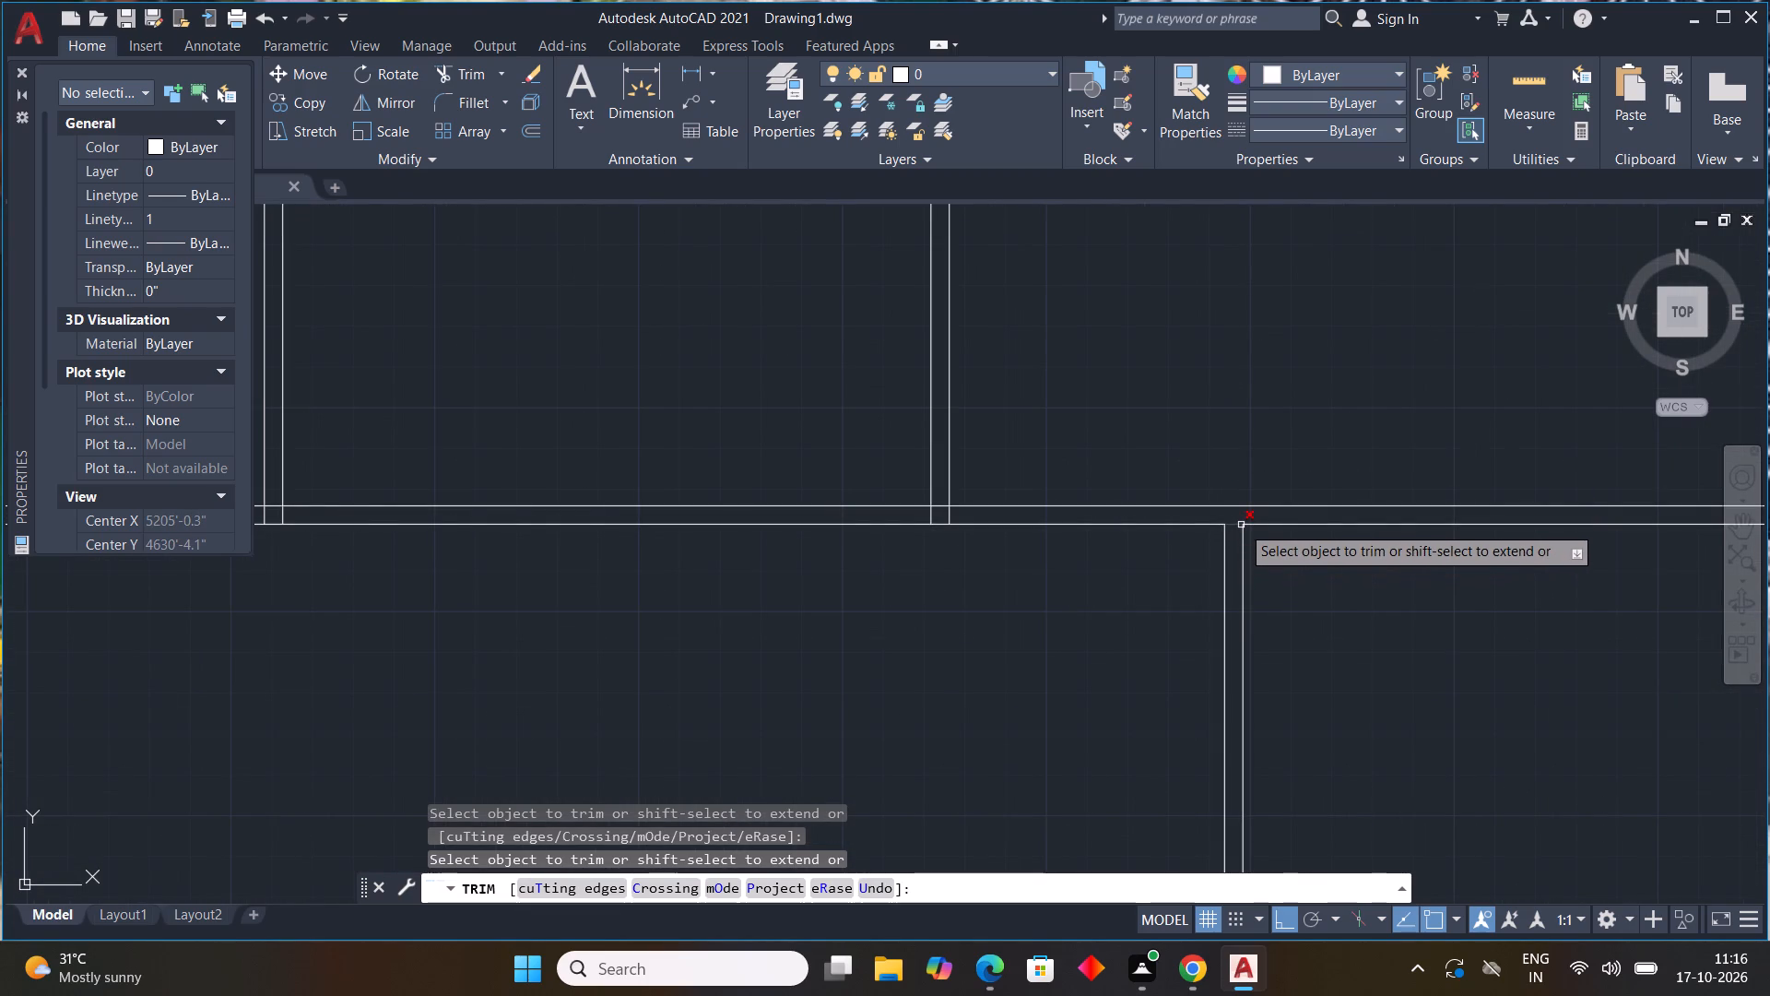
click(1236, 524)
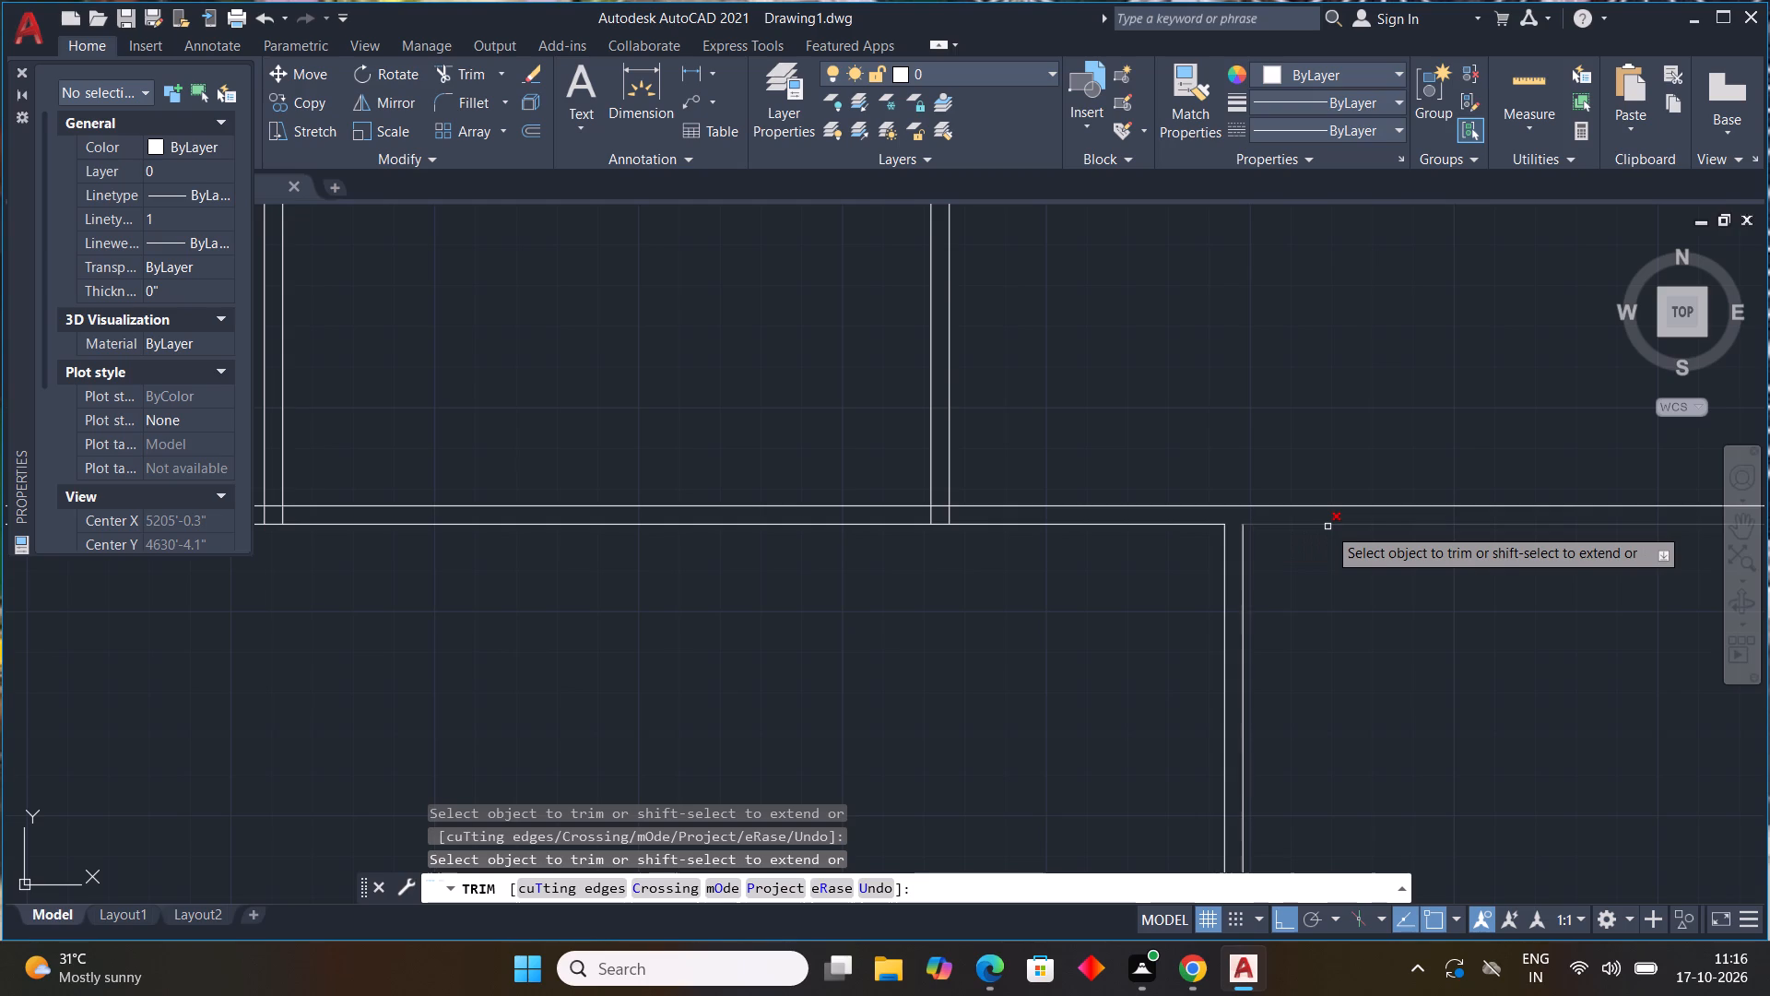
scroll(1362, 546, down, 2)
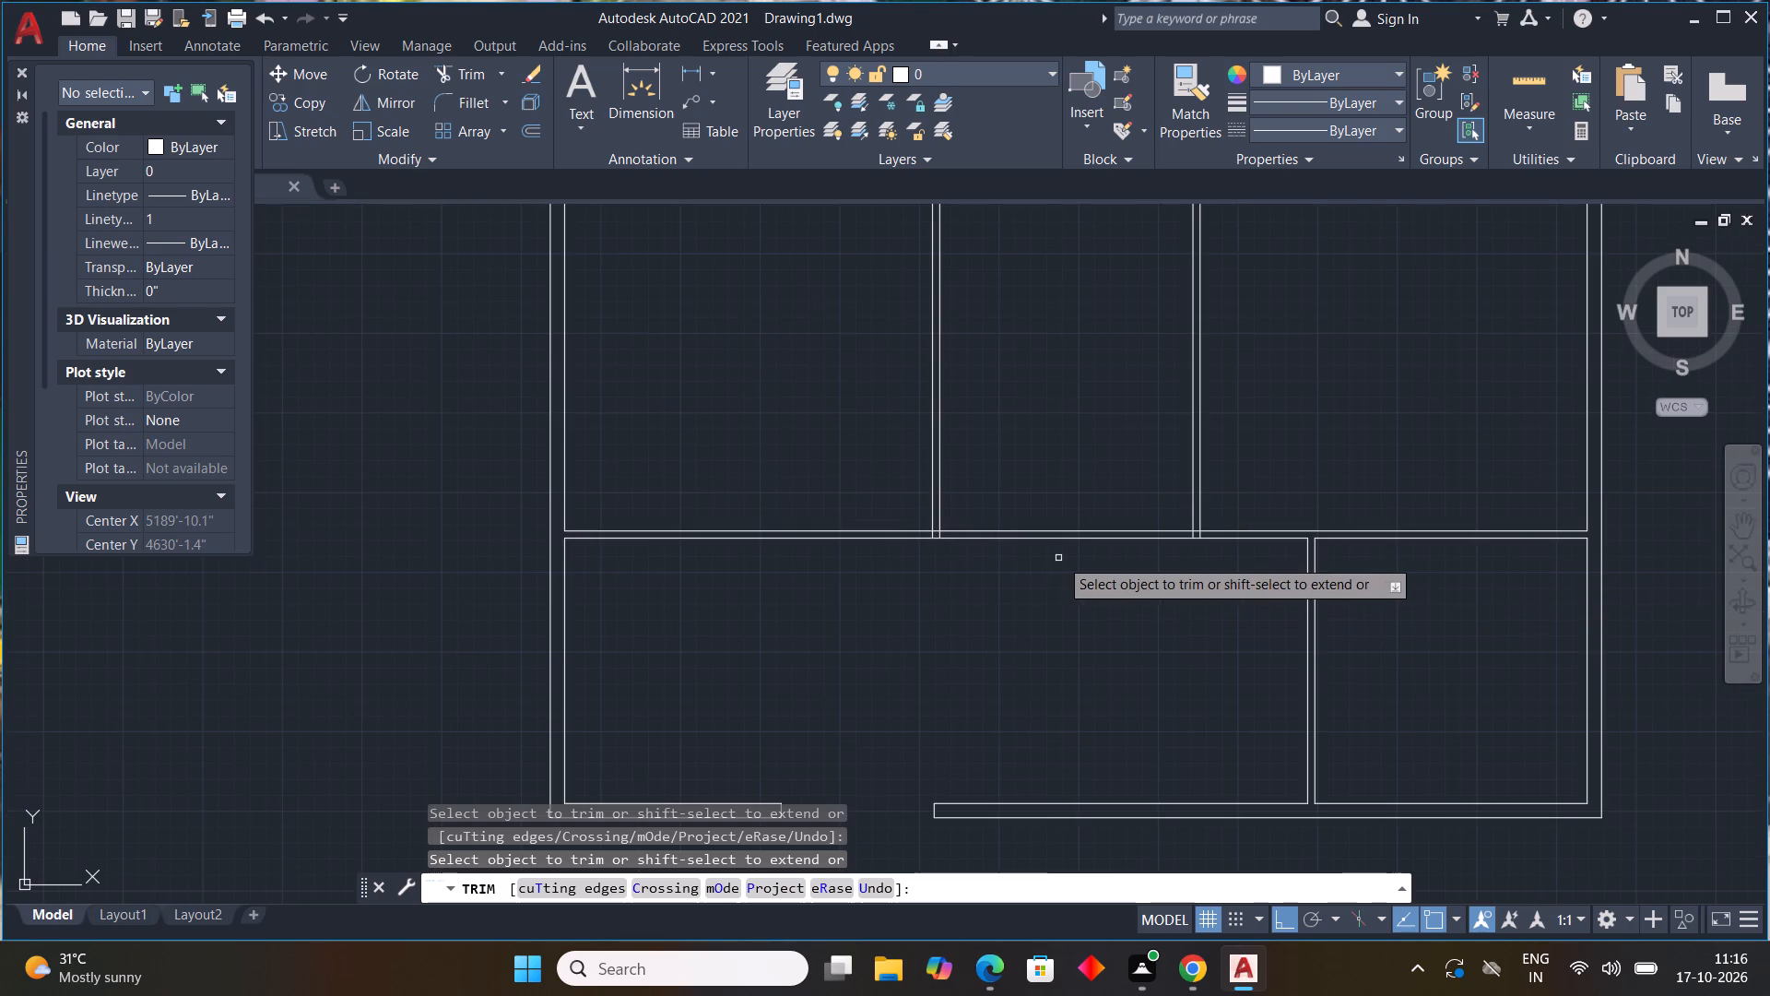
Trim the junction of the upper-right vertical partition with the horizontal partition, removing the line stubs and the crossing segment.
scroll(1127, 538, up, 2)
scroll(1422, 557, up, 1)
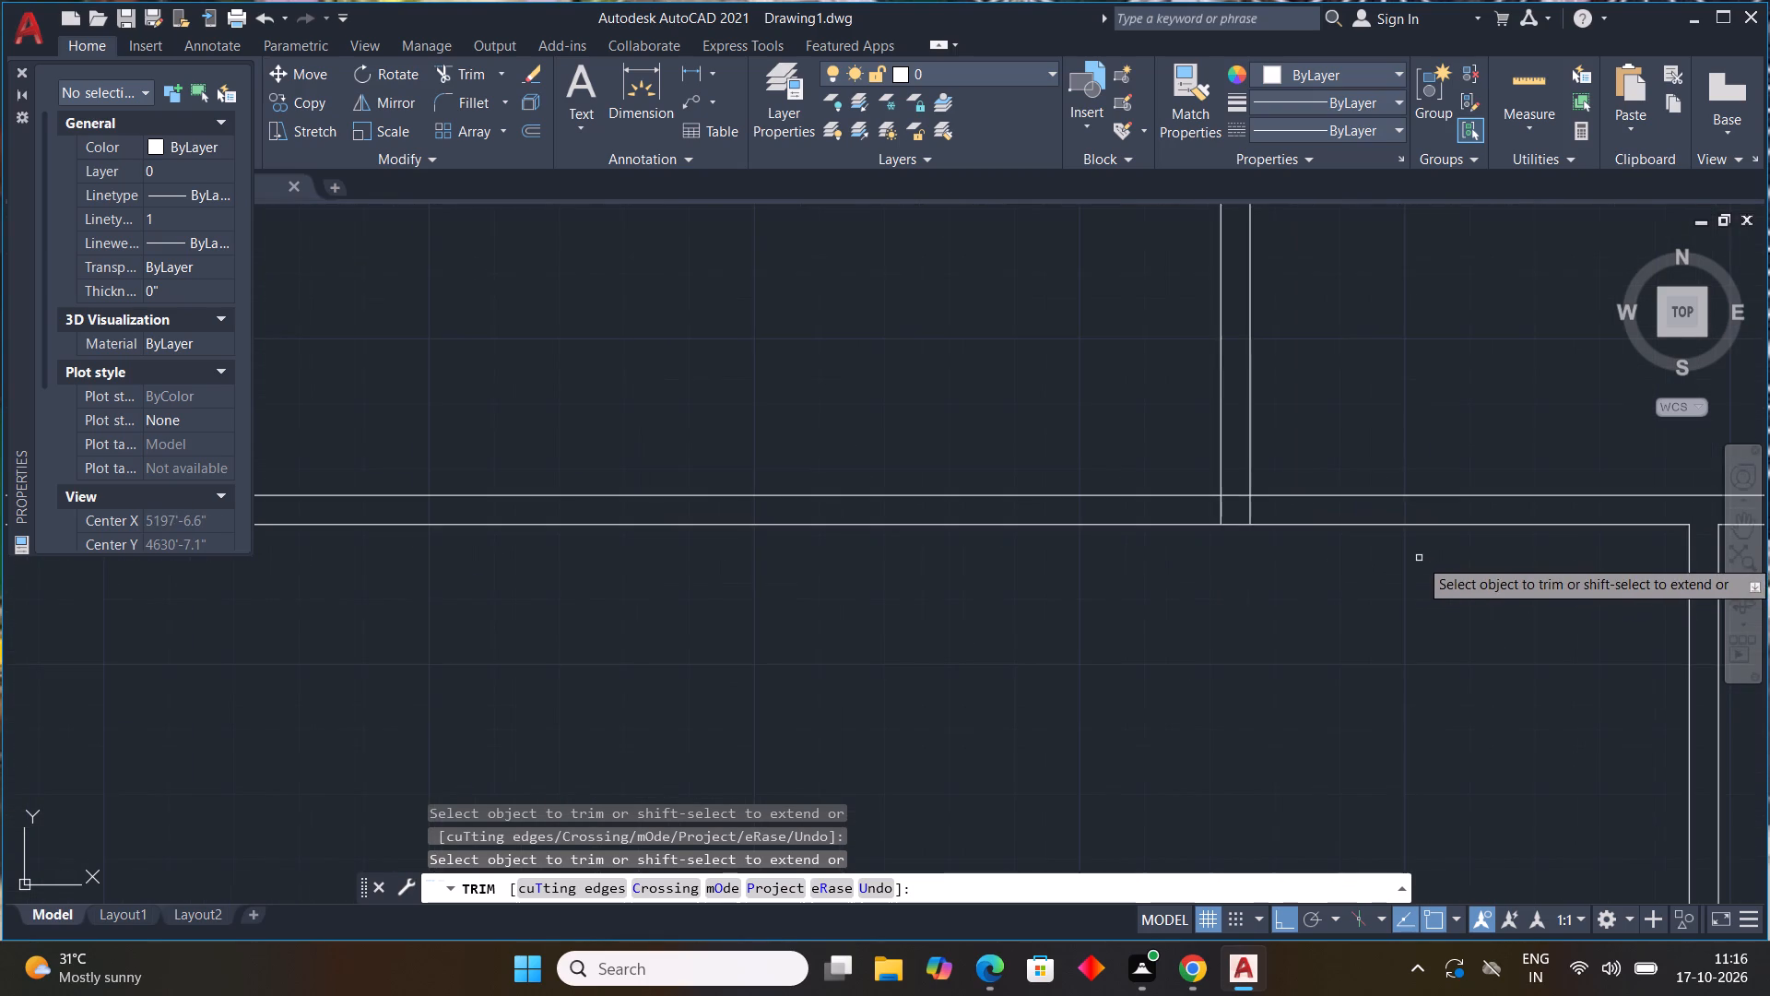
middle_drag(1411, 565, 1176, 619)
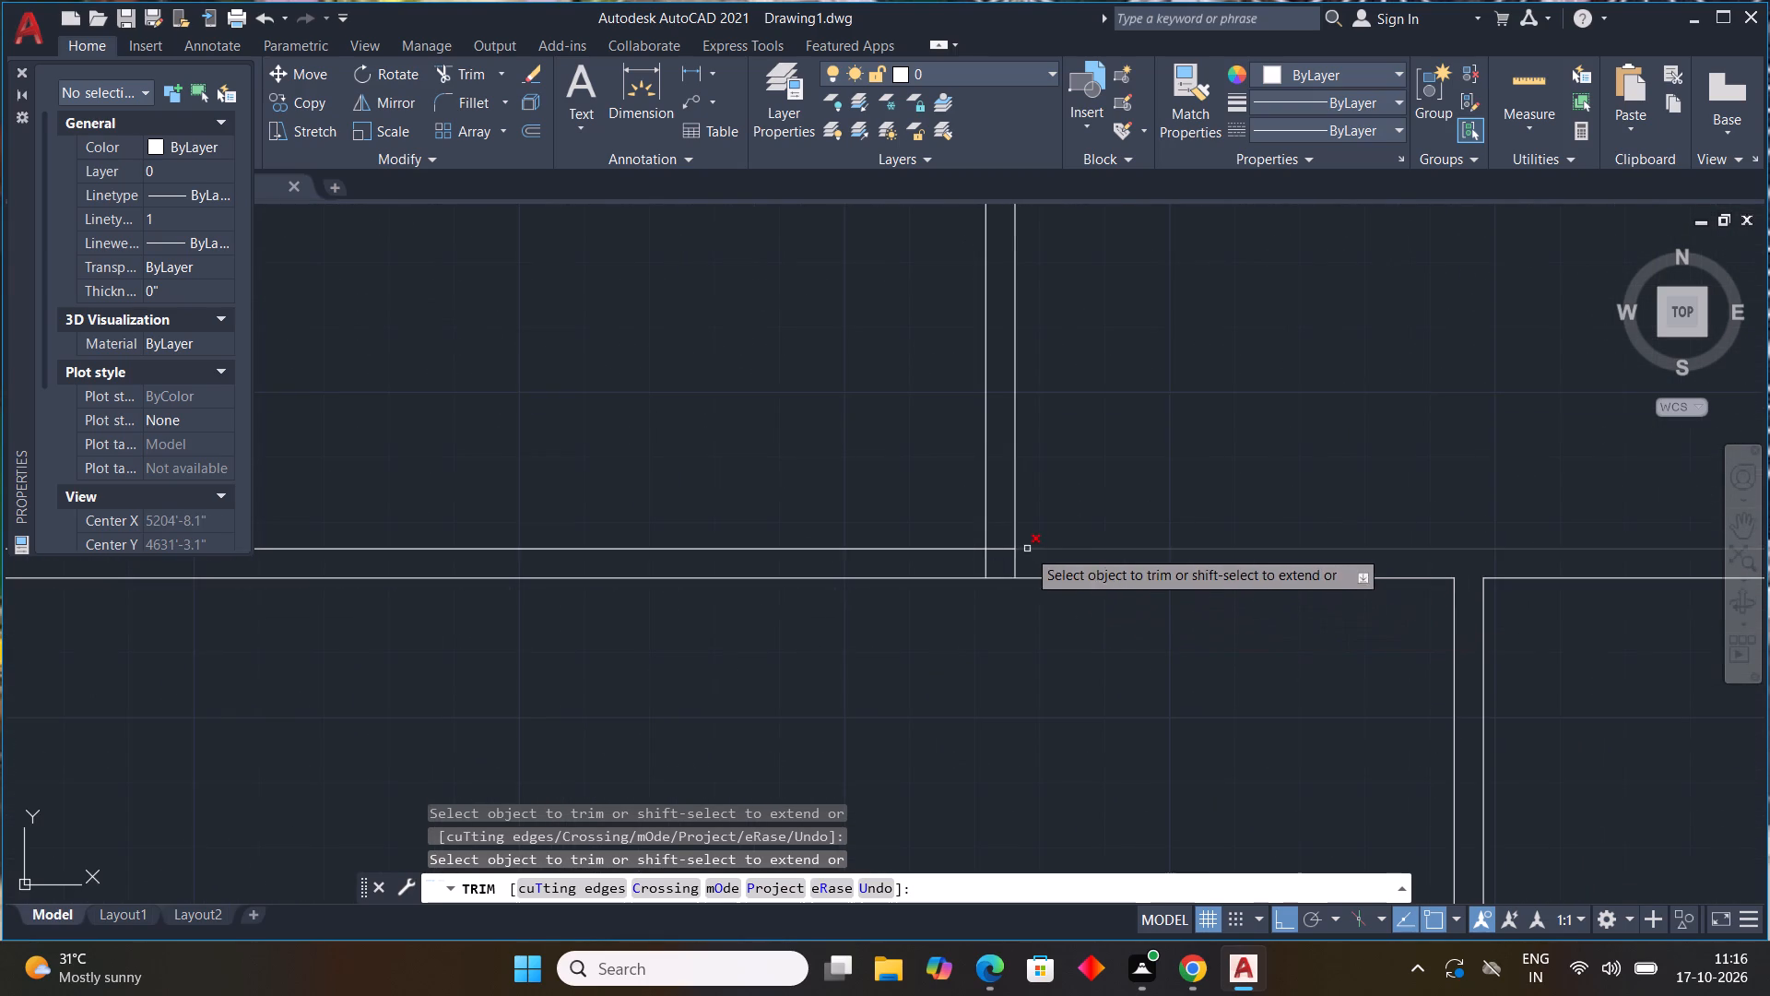
scroll(1027, 549, up, 2)
drag(853, 592, 1082, 564)
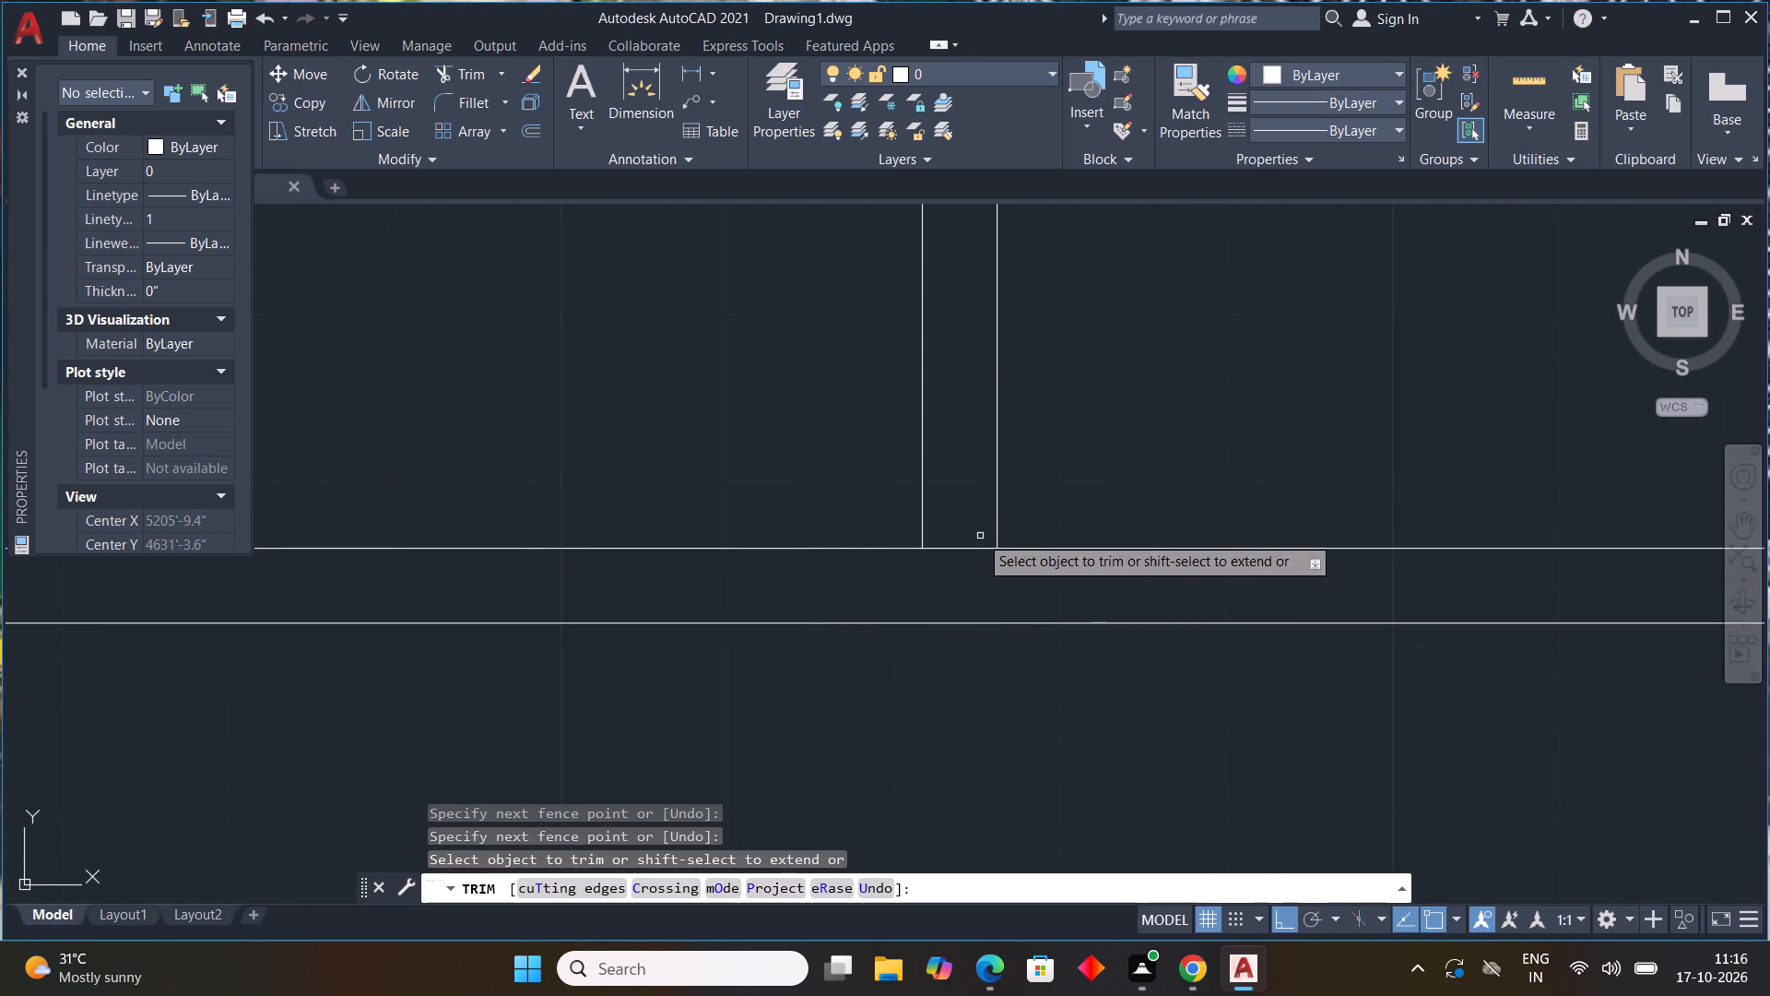
drag(971, 525, 973, 561)
scroll(984, 575, down, 3)
scroll(872, 689, down, 2)
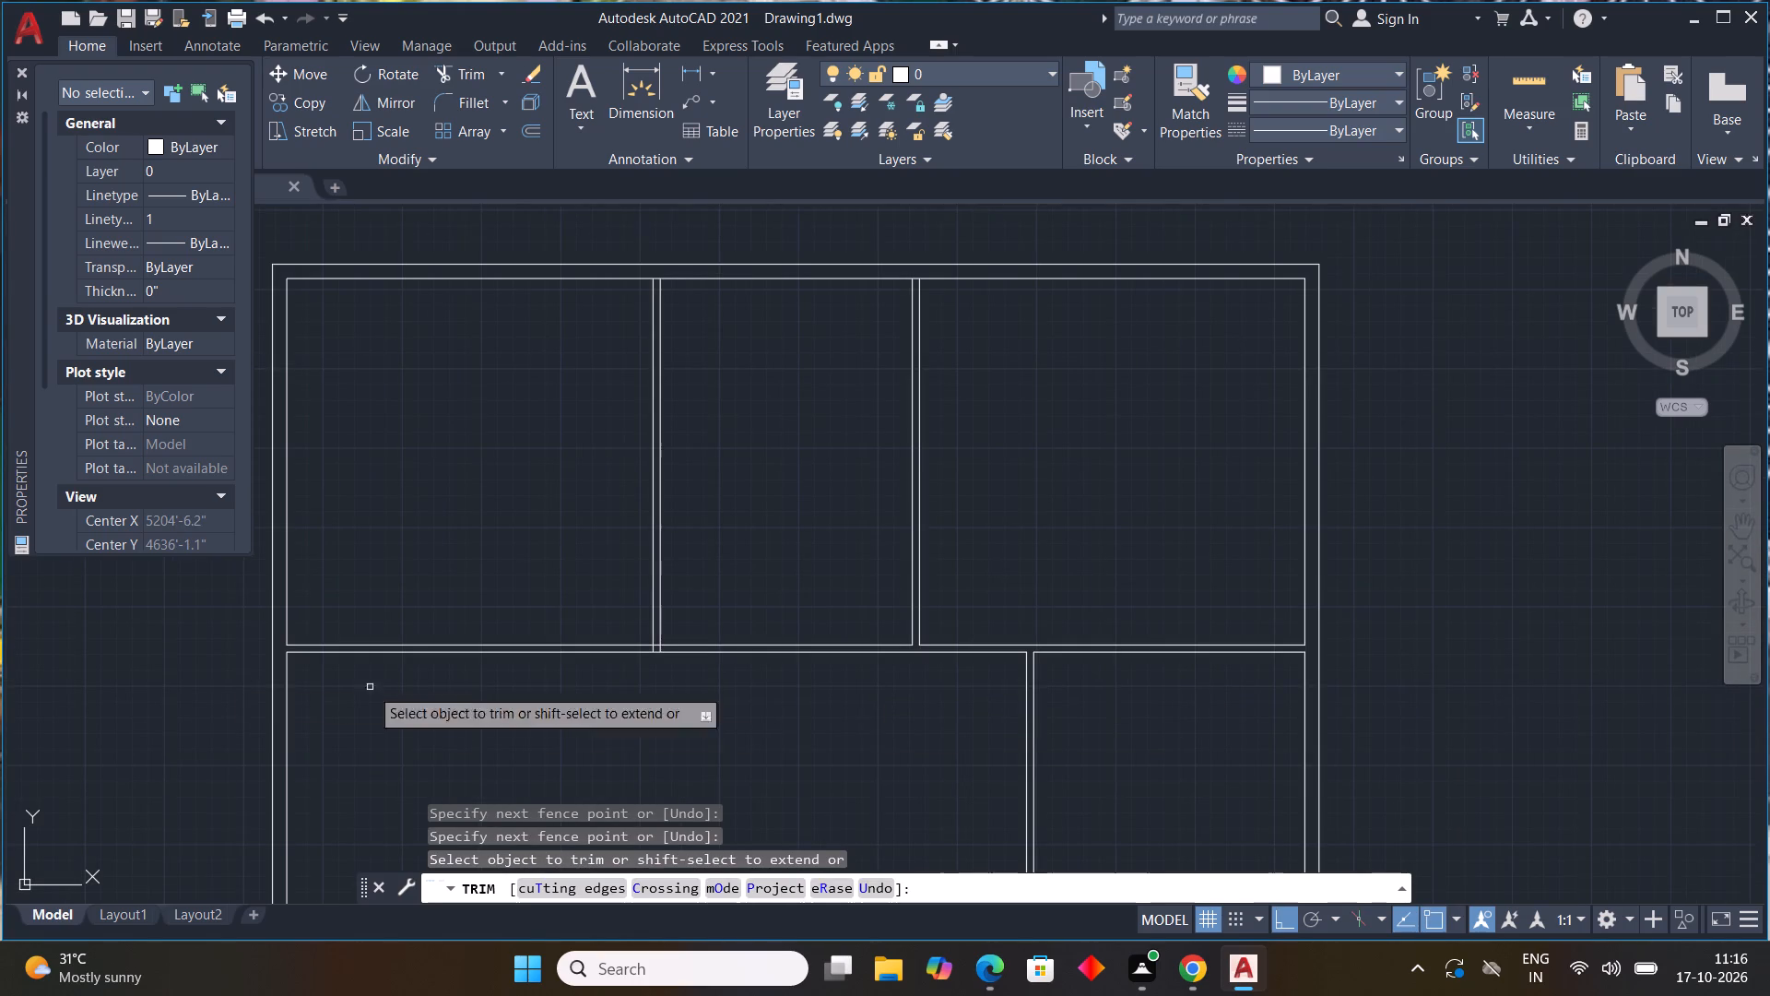
Trim the junction of the upper-left vertical partition with the horizontal partition, removing the crossing segment and both line stubs.
middle_drag(406, 682, 697, 654)
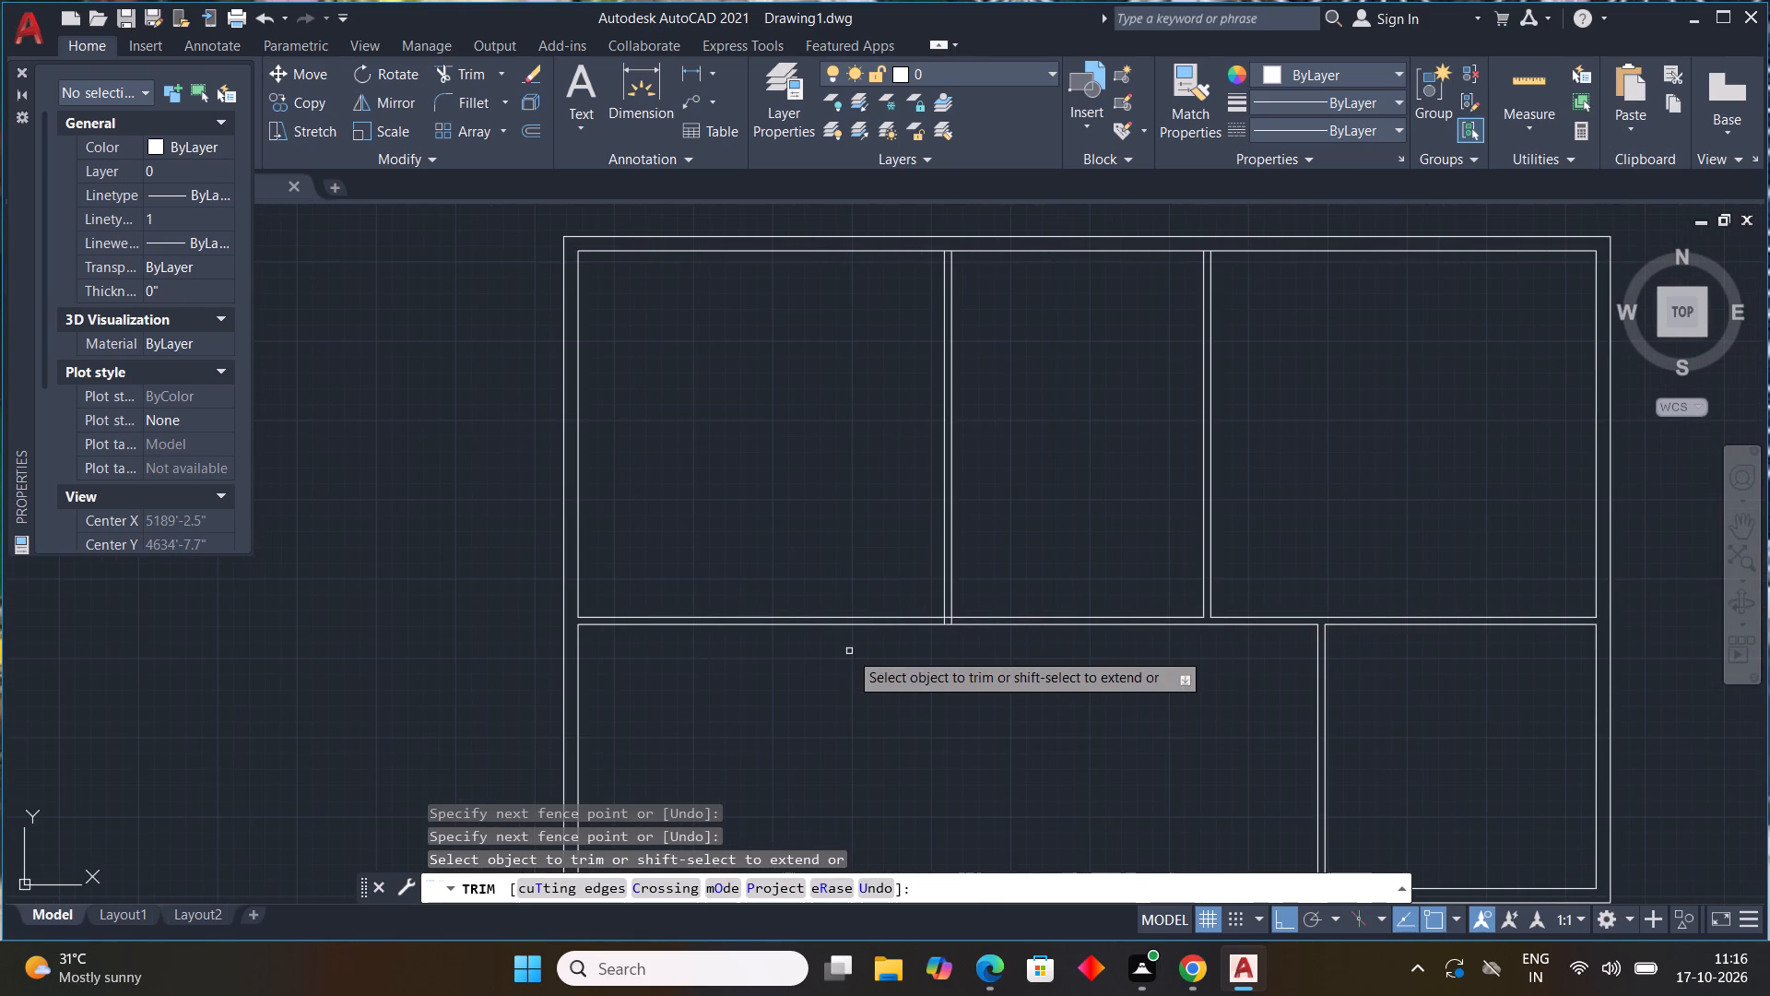
scroll(949, 615, up, 3)
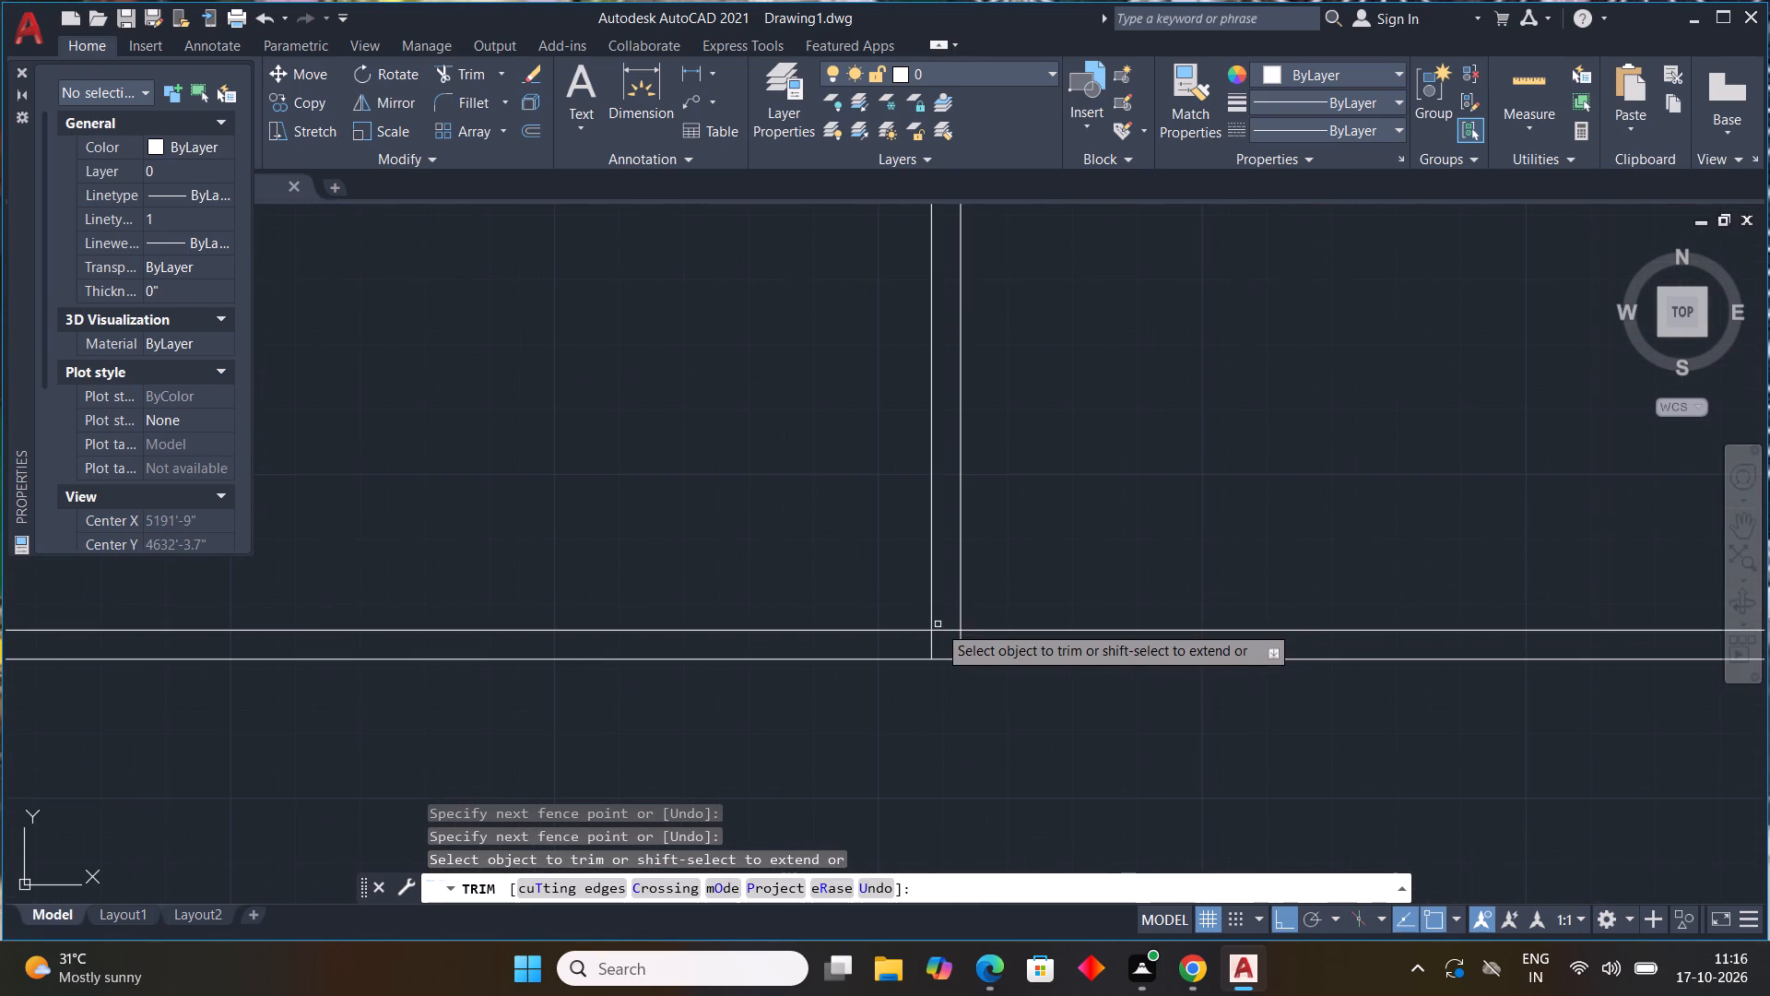
scroll(938, 636, up, 3)
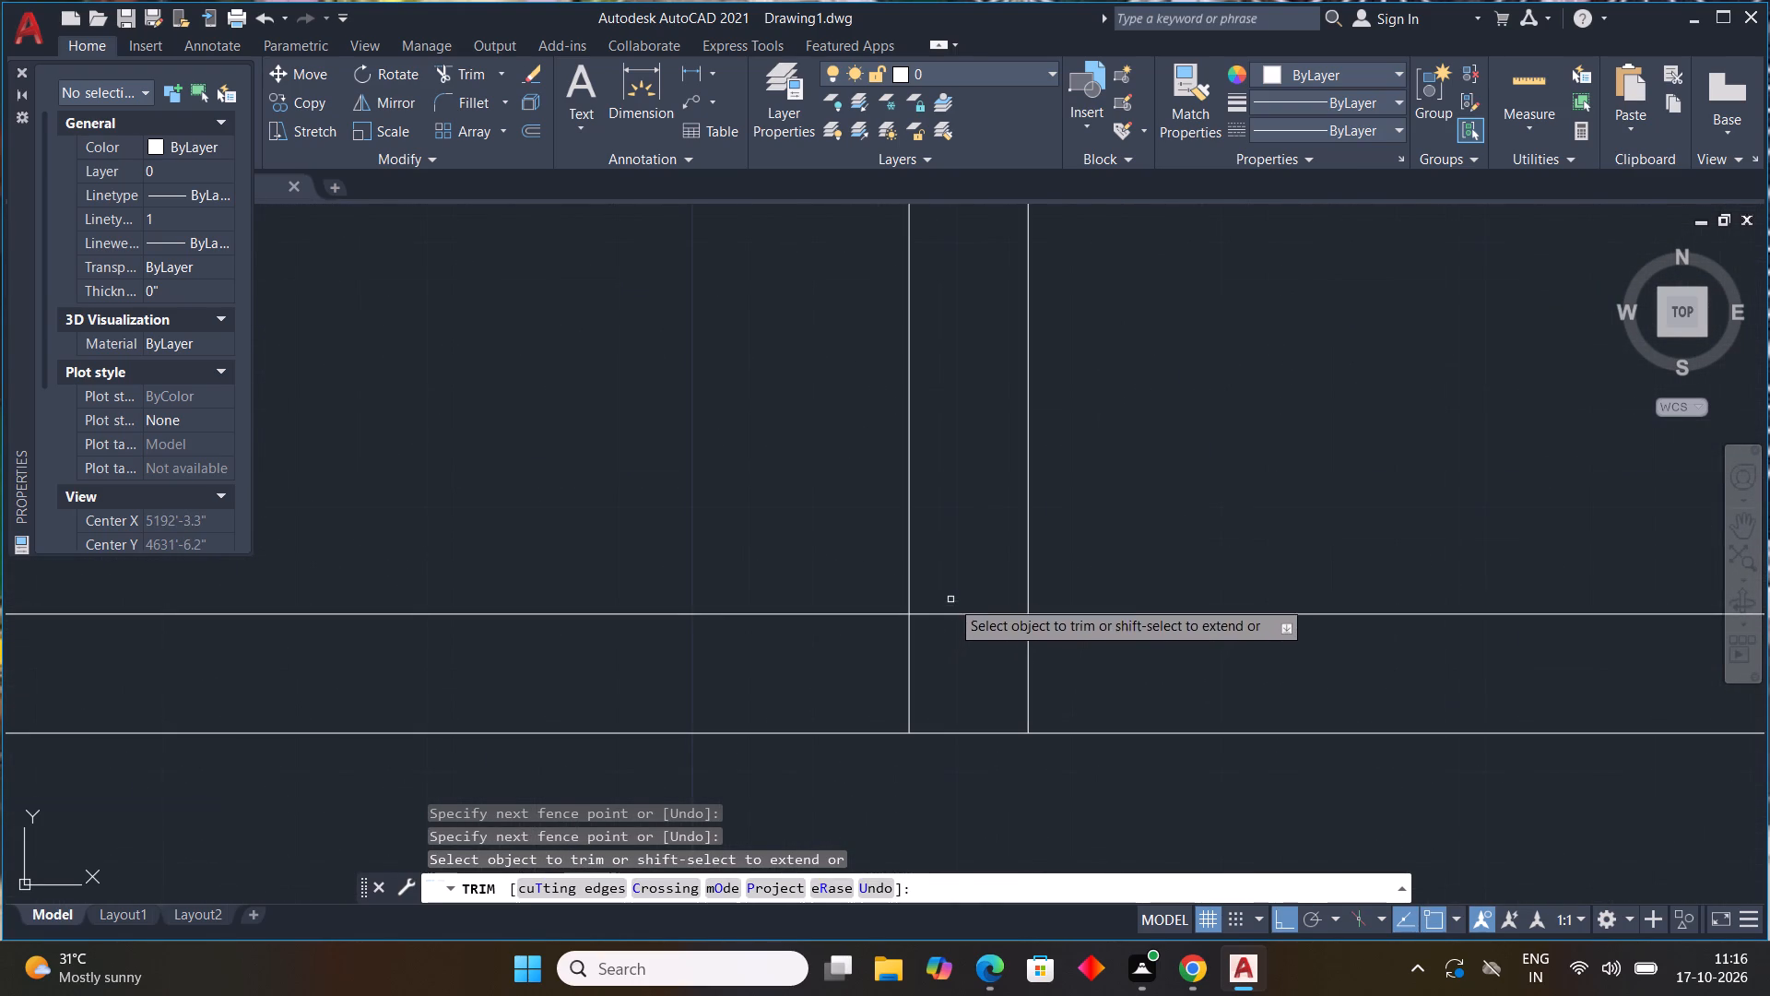
drag(950, 598, 853, 663)
drag(1045, 670, 1063, 667)
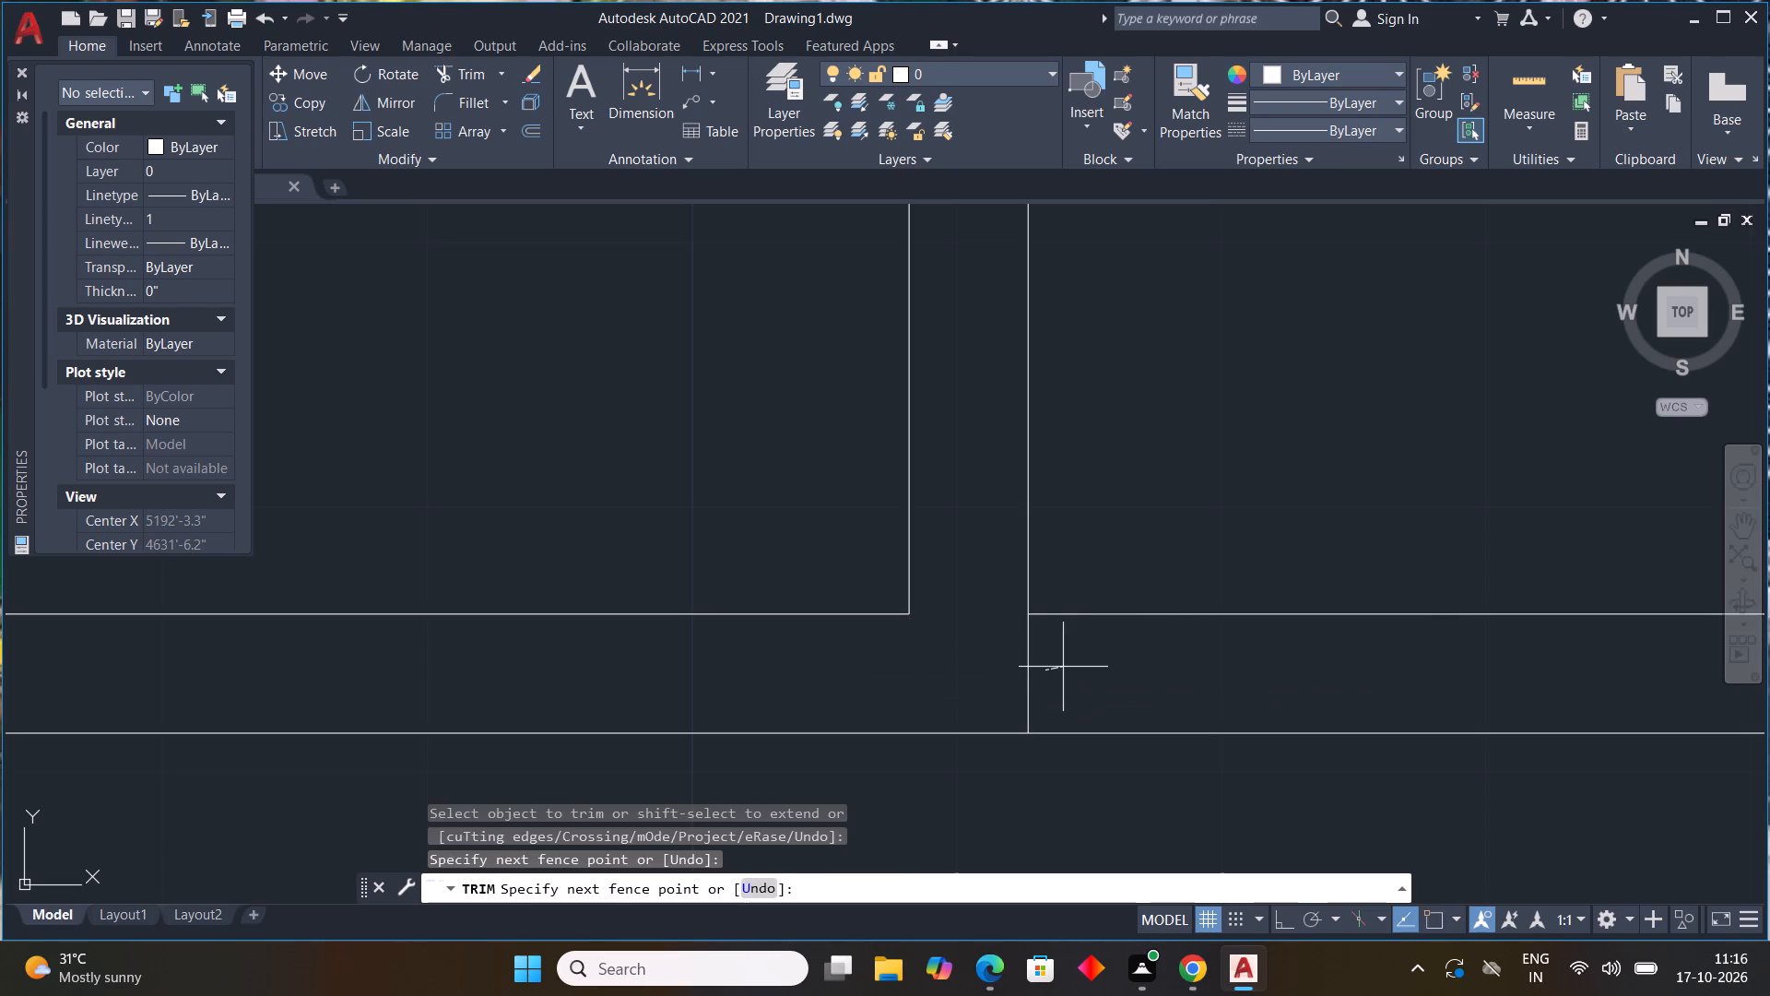
drag(1063, 667, 984, 679)
key(Escape)
key(Escape)
key(Escape)
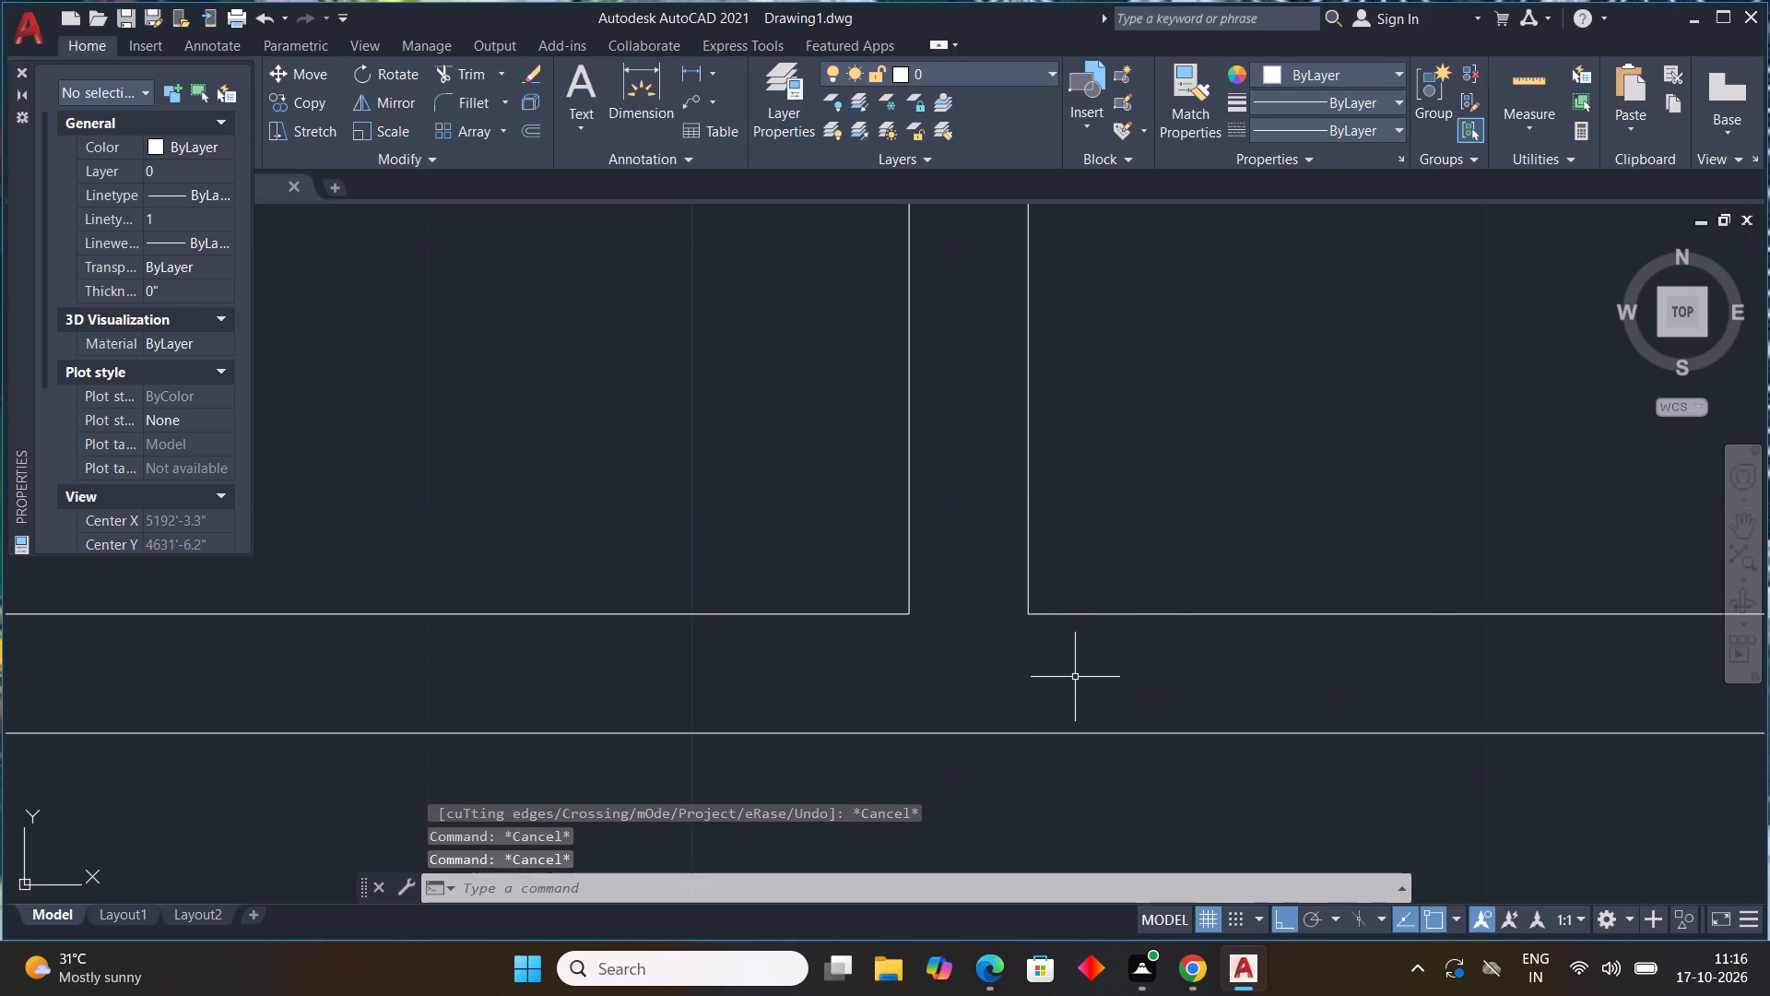
Trim the top wall's inner line where each of the two upper vertical partitions meets it.
scroll(1075, 677, down, 7)
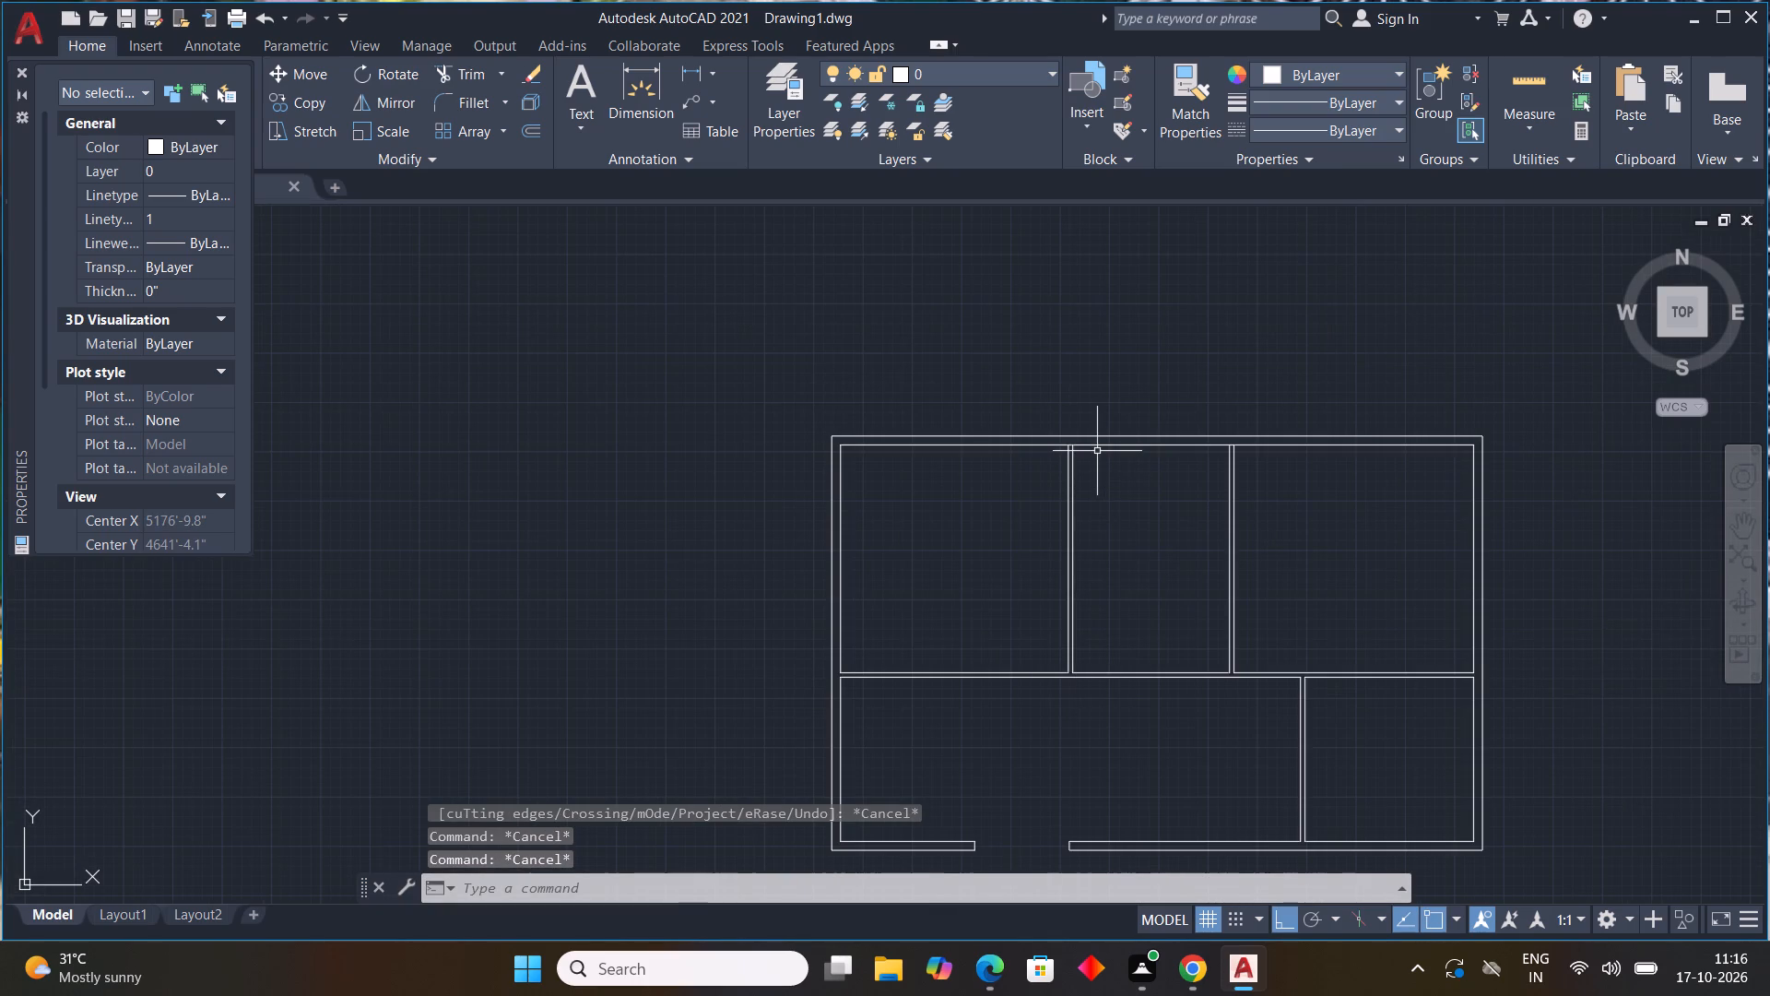
text(TR)
key(space)
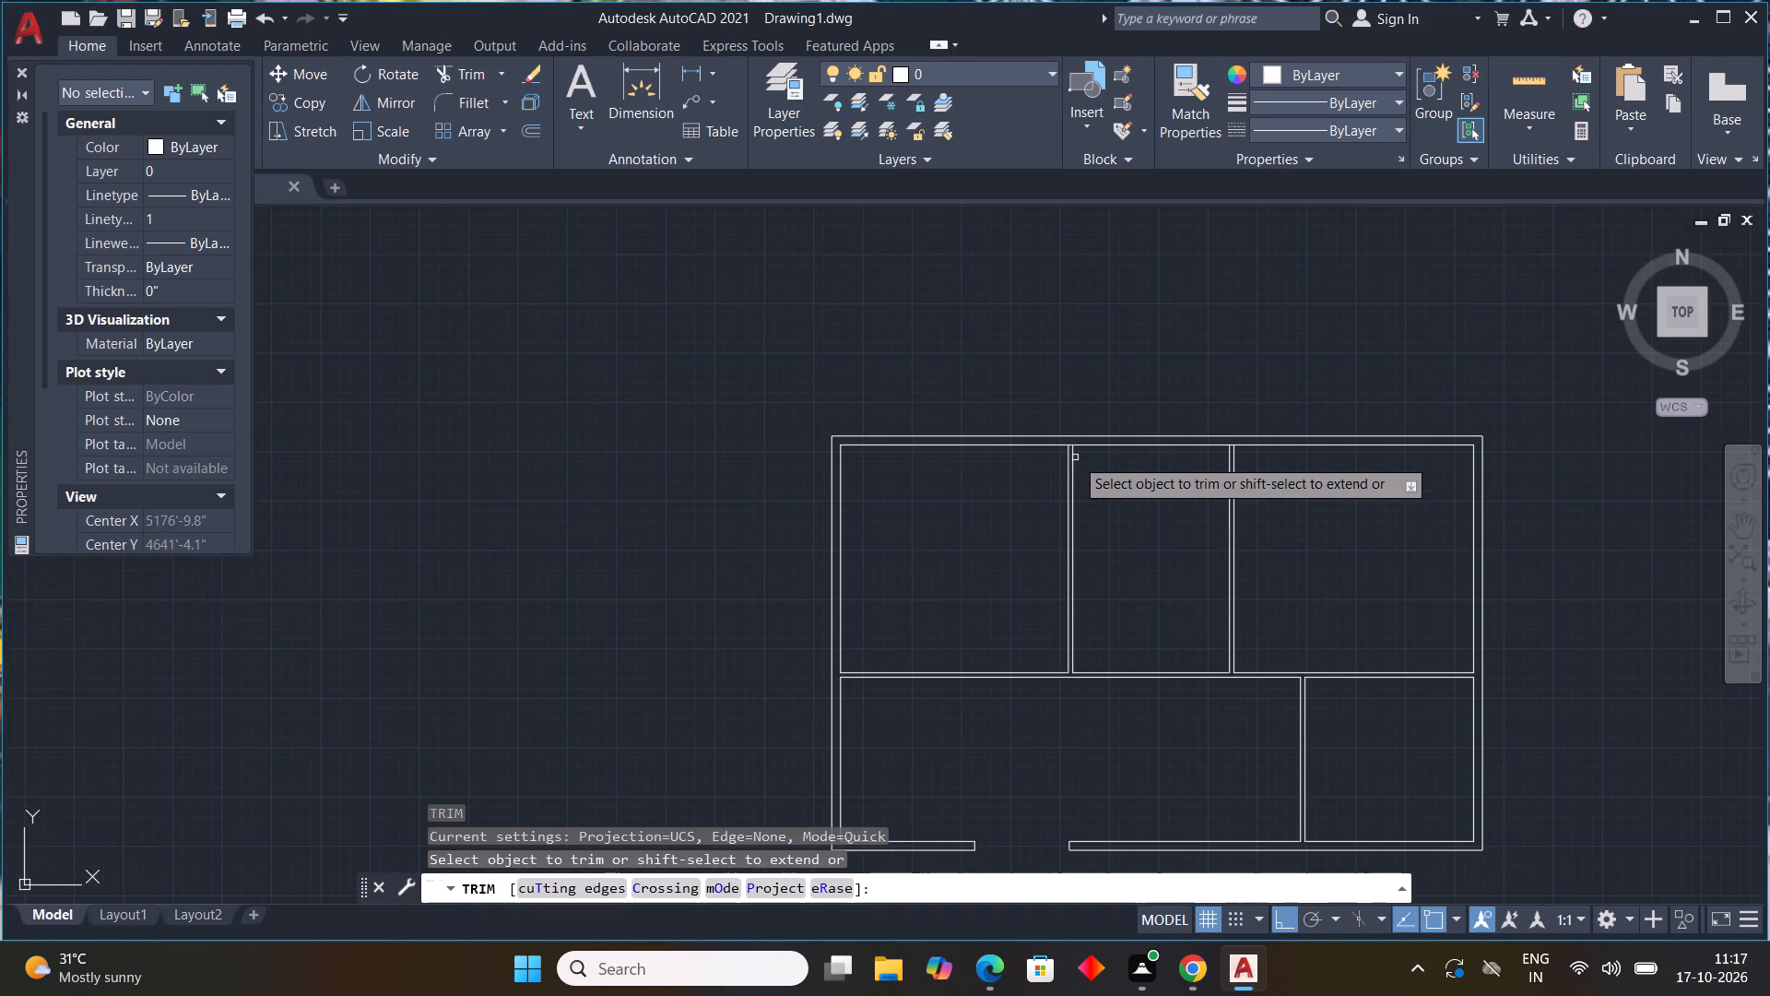
scroll(1075, 457, up, 4)
click(1047, 380)
scroll(1163, 526, down, 4)
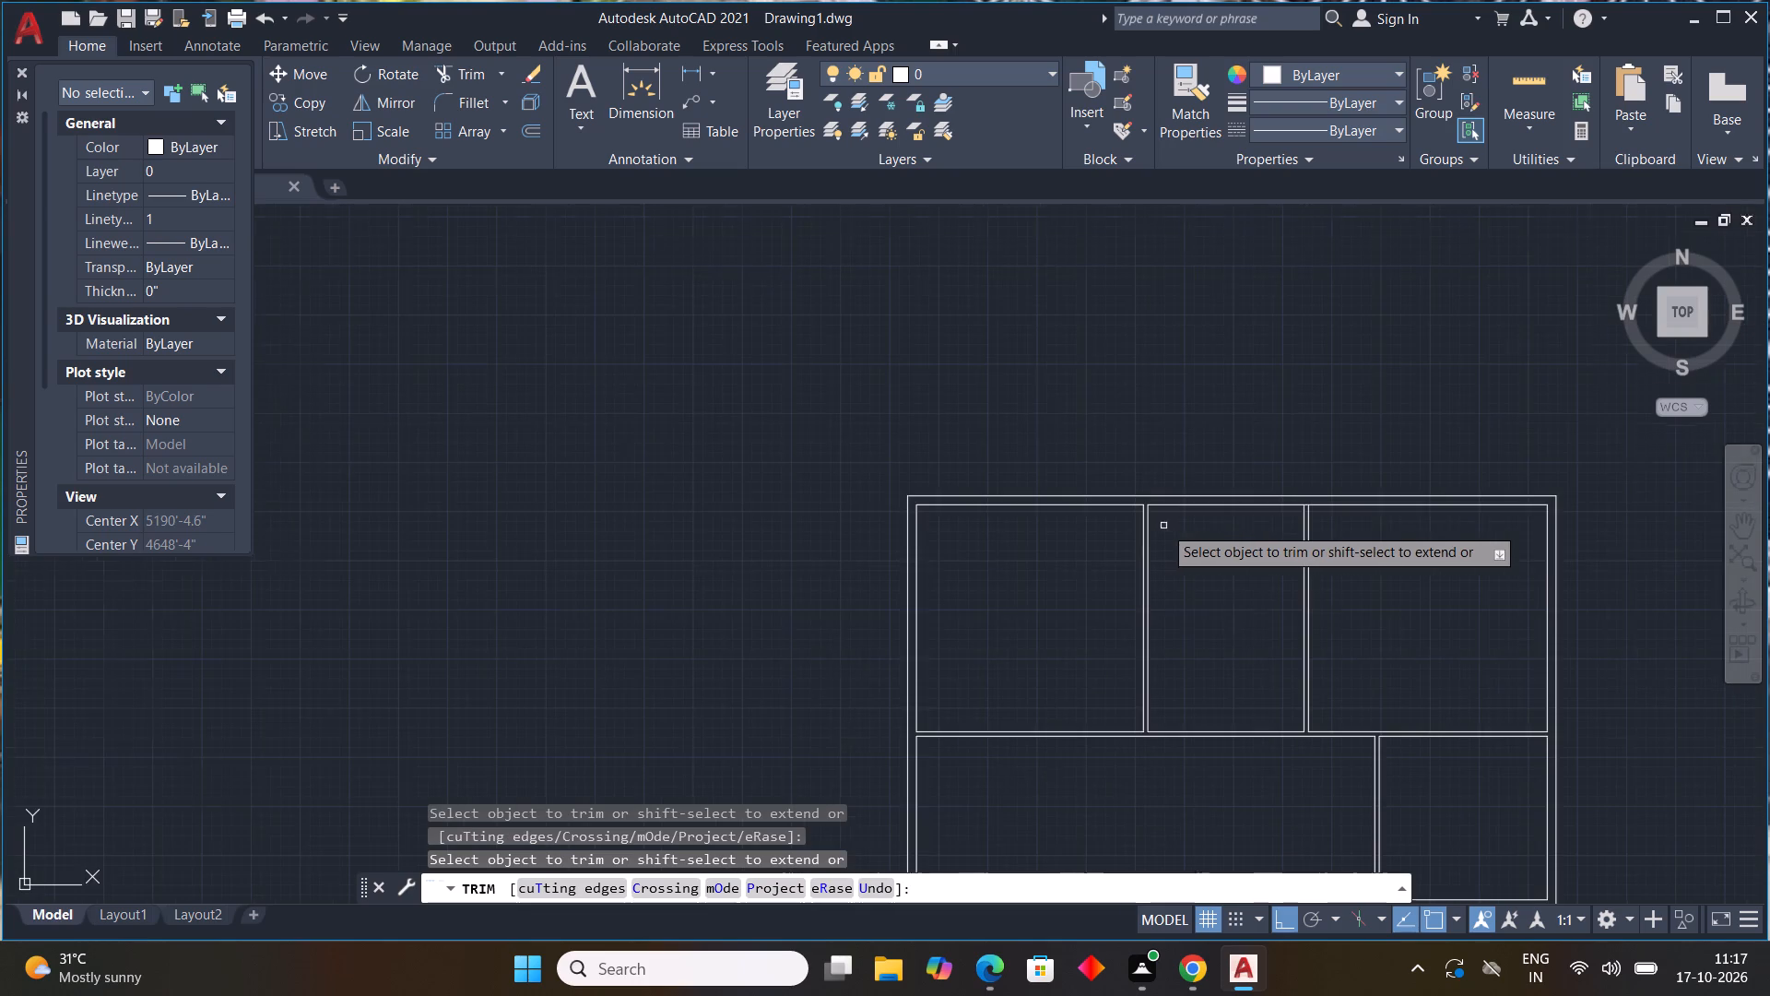
scroll(1324, 507, up, 2)
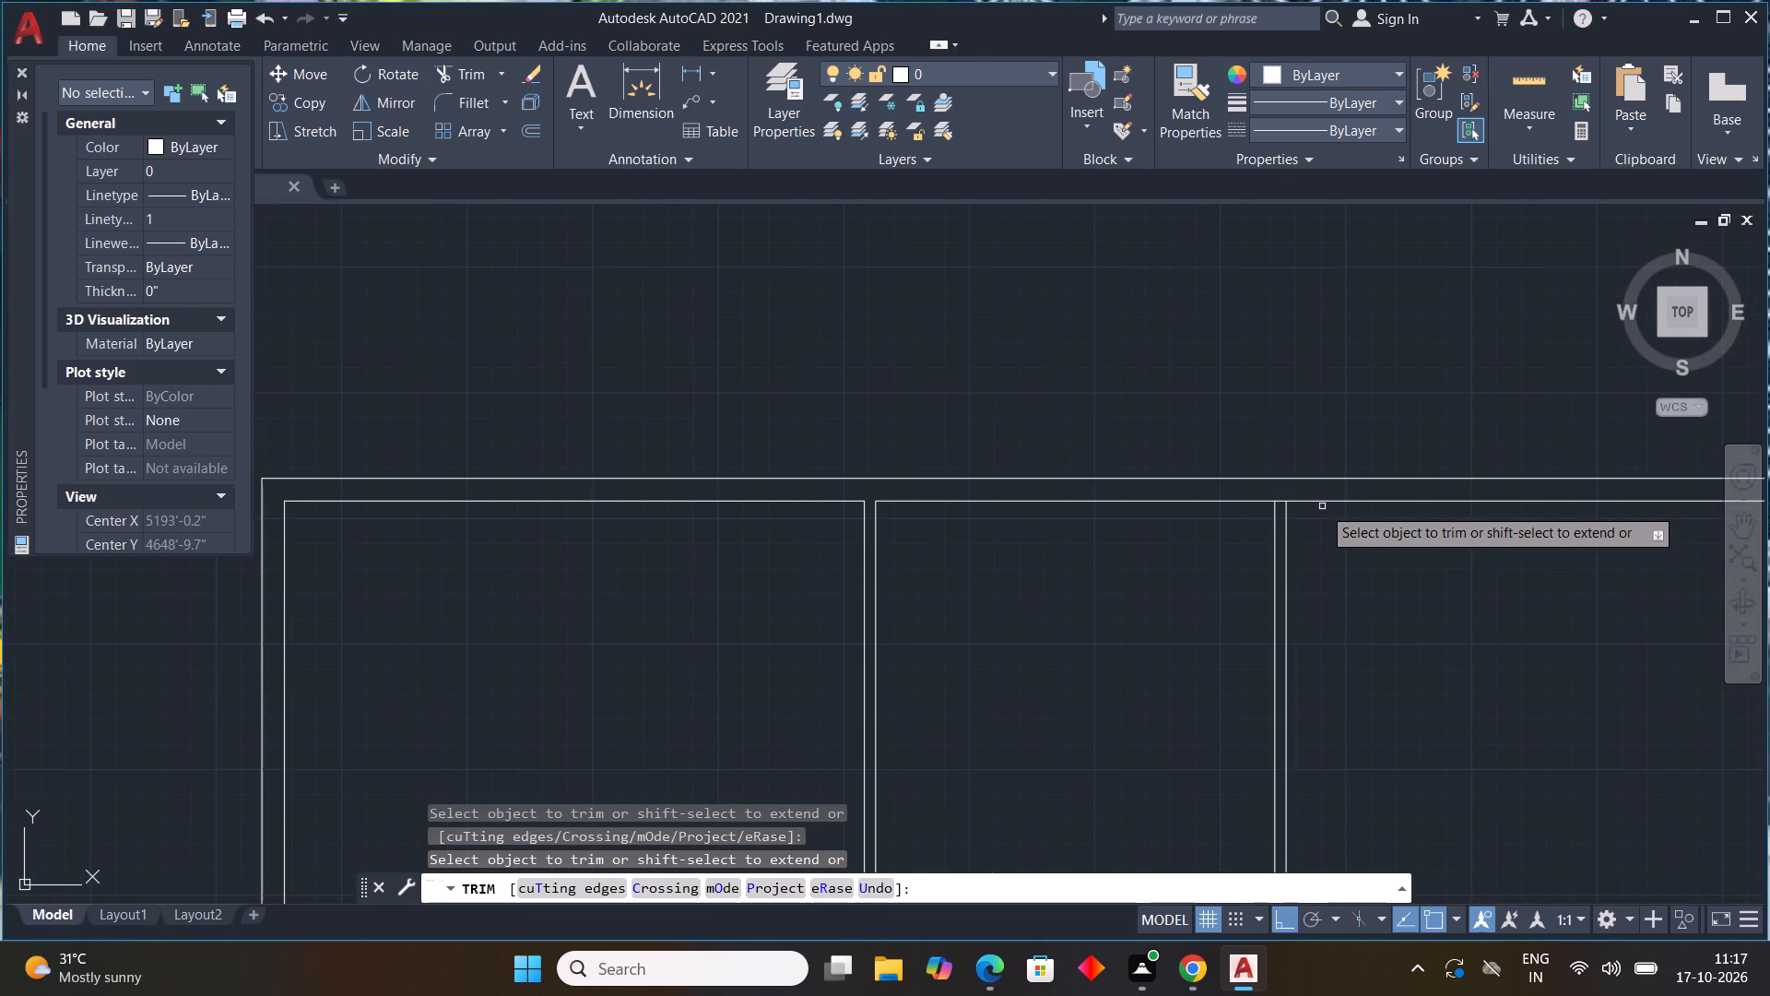
scroll(1266, 505, up, 4)
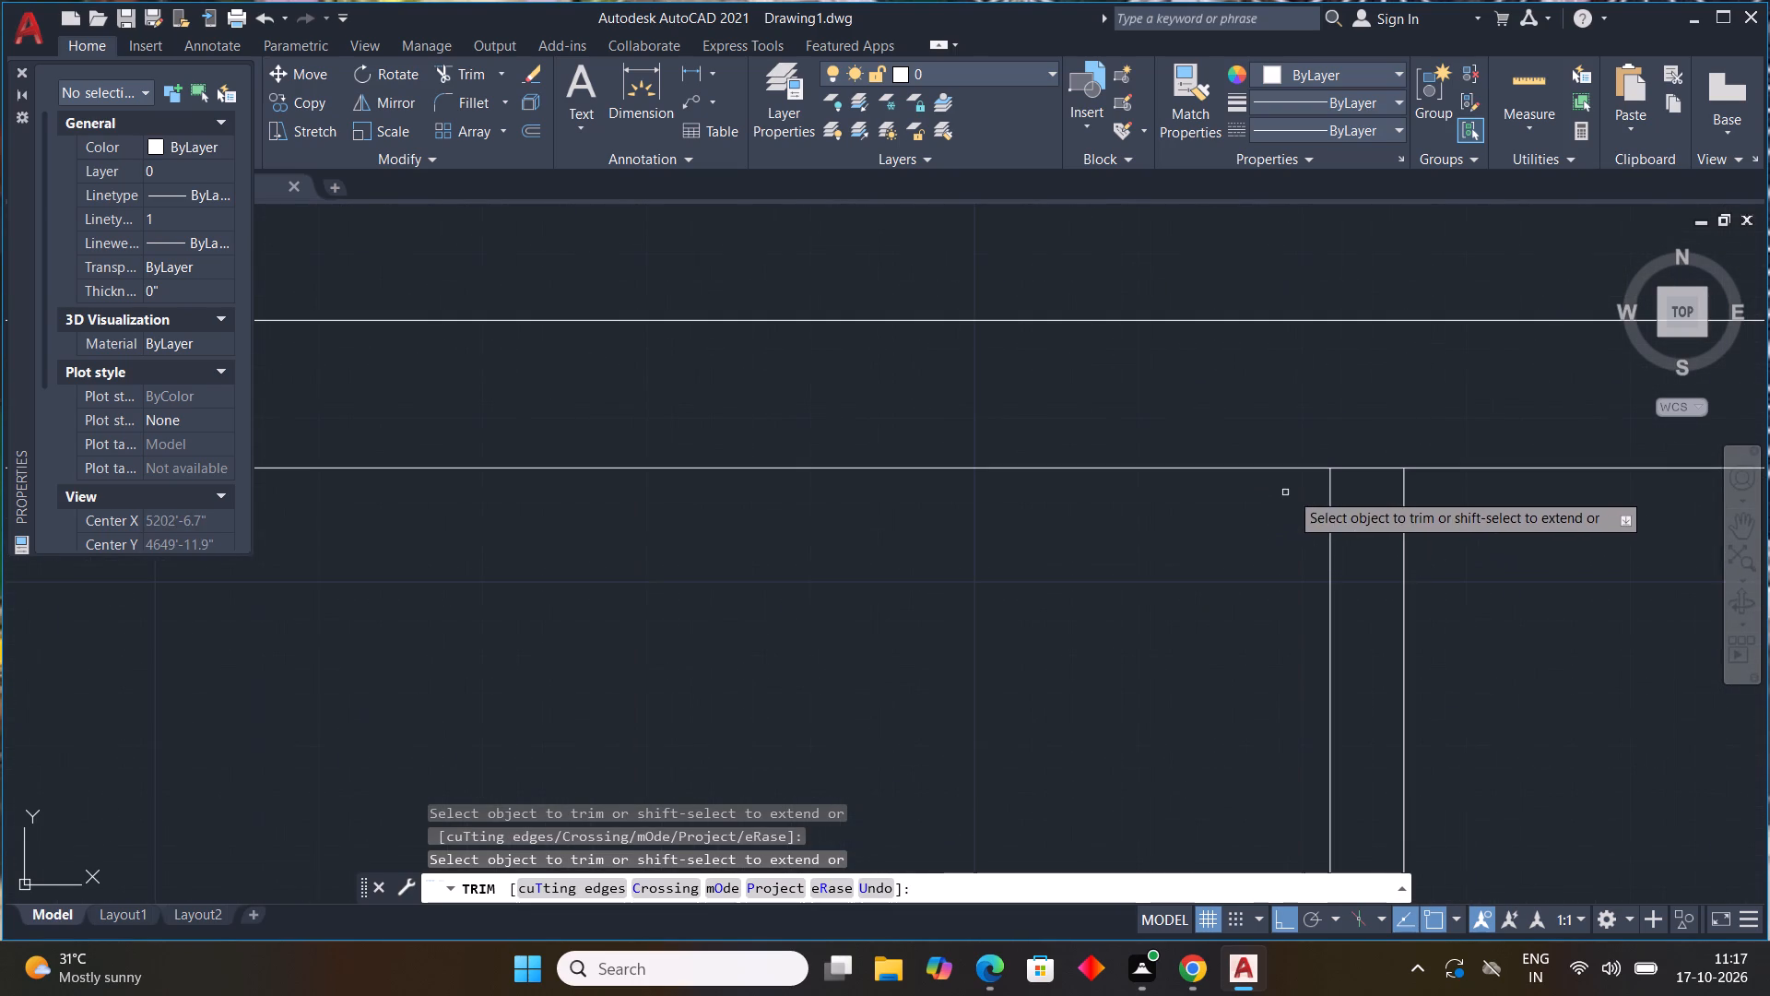
click(1369, 466)
scroll(1410, 543, down, 3)
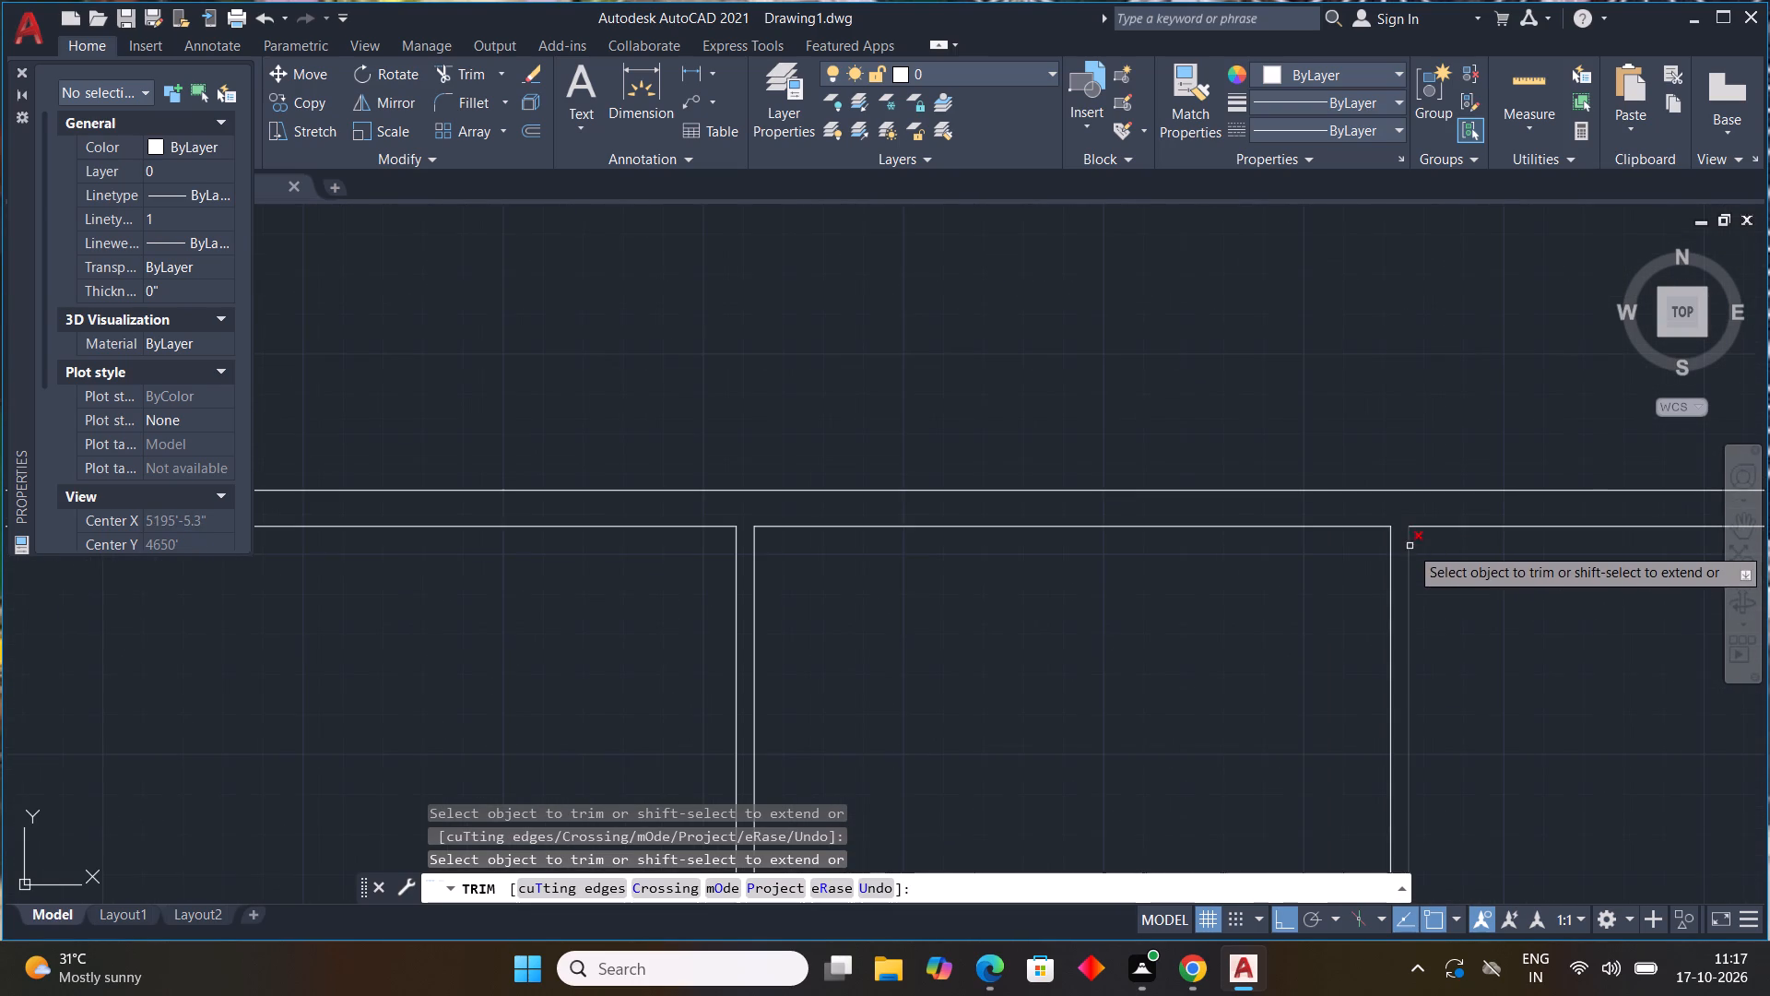
scroll(1599, 626, down, 2)
middle_drag(1643, 671, 1172, 444)
scroll(1173, 444, down, 3)
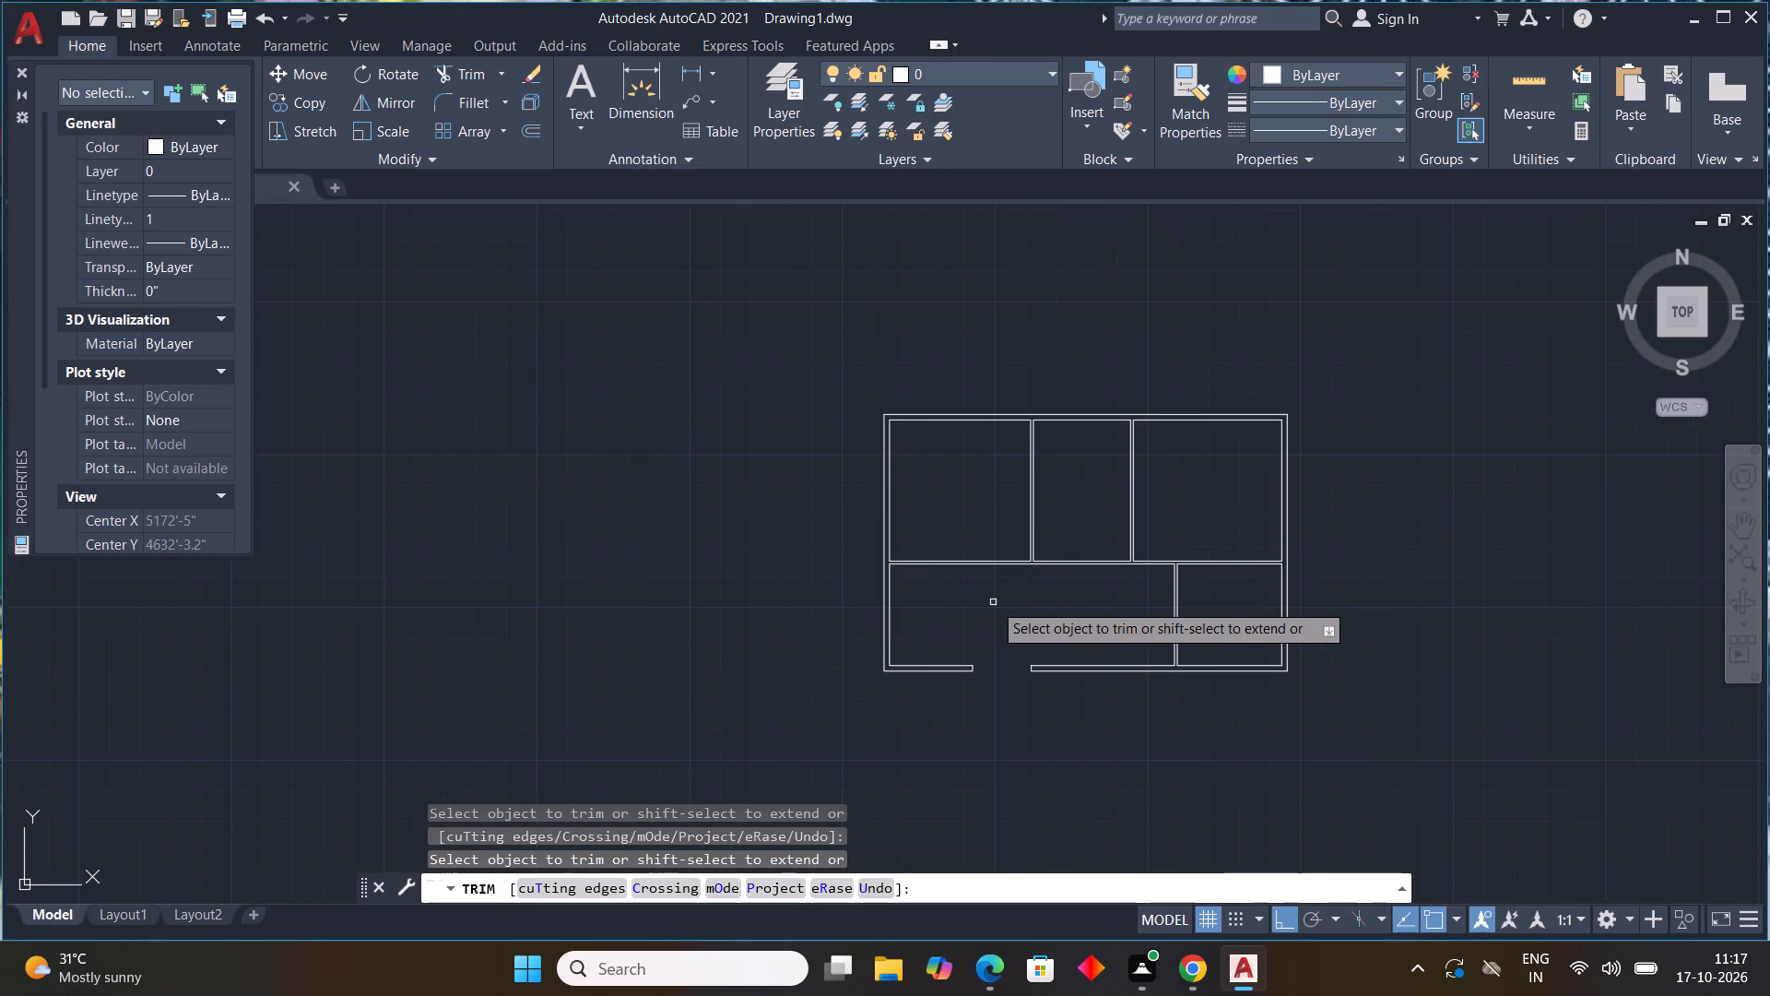
key(Escape)
key(Escape)
key(Escape)
key(Escape)
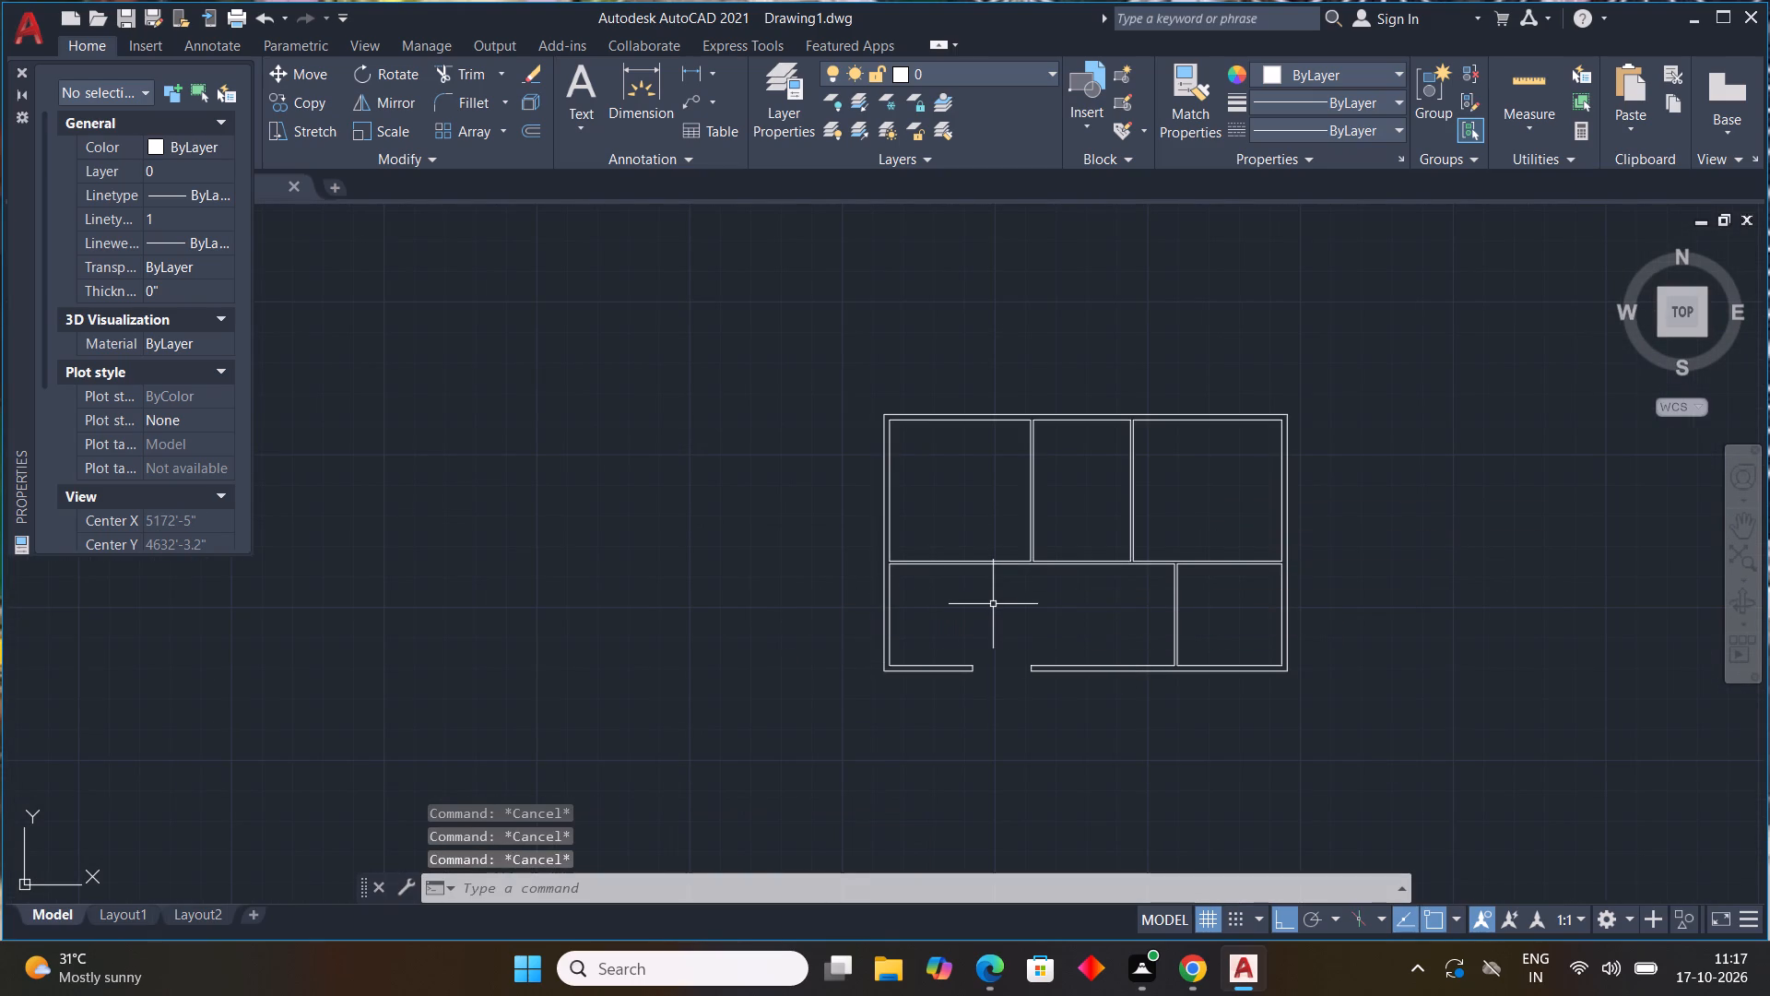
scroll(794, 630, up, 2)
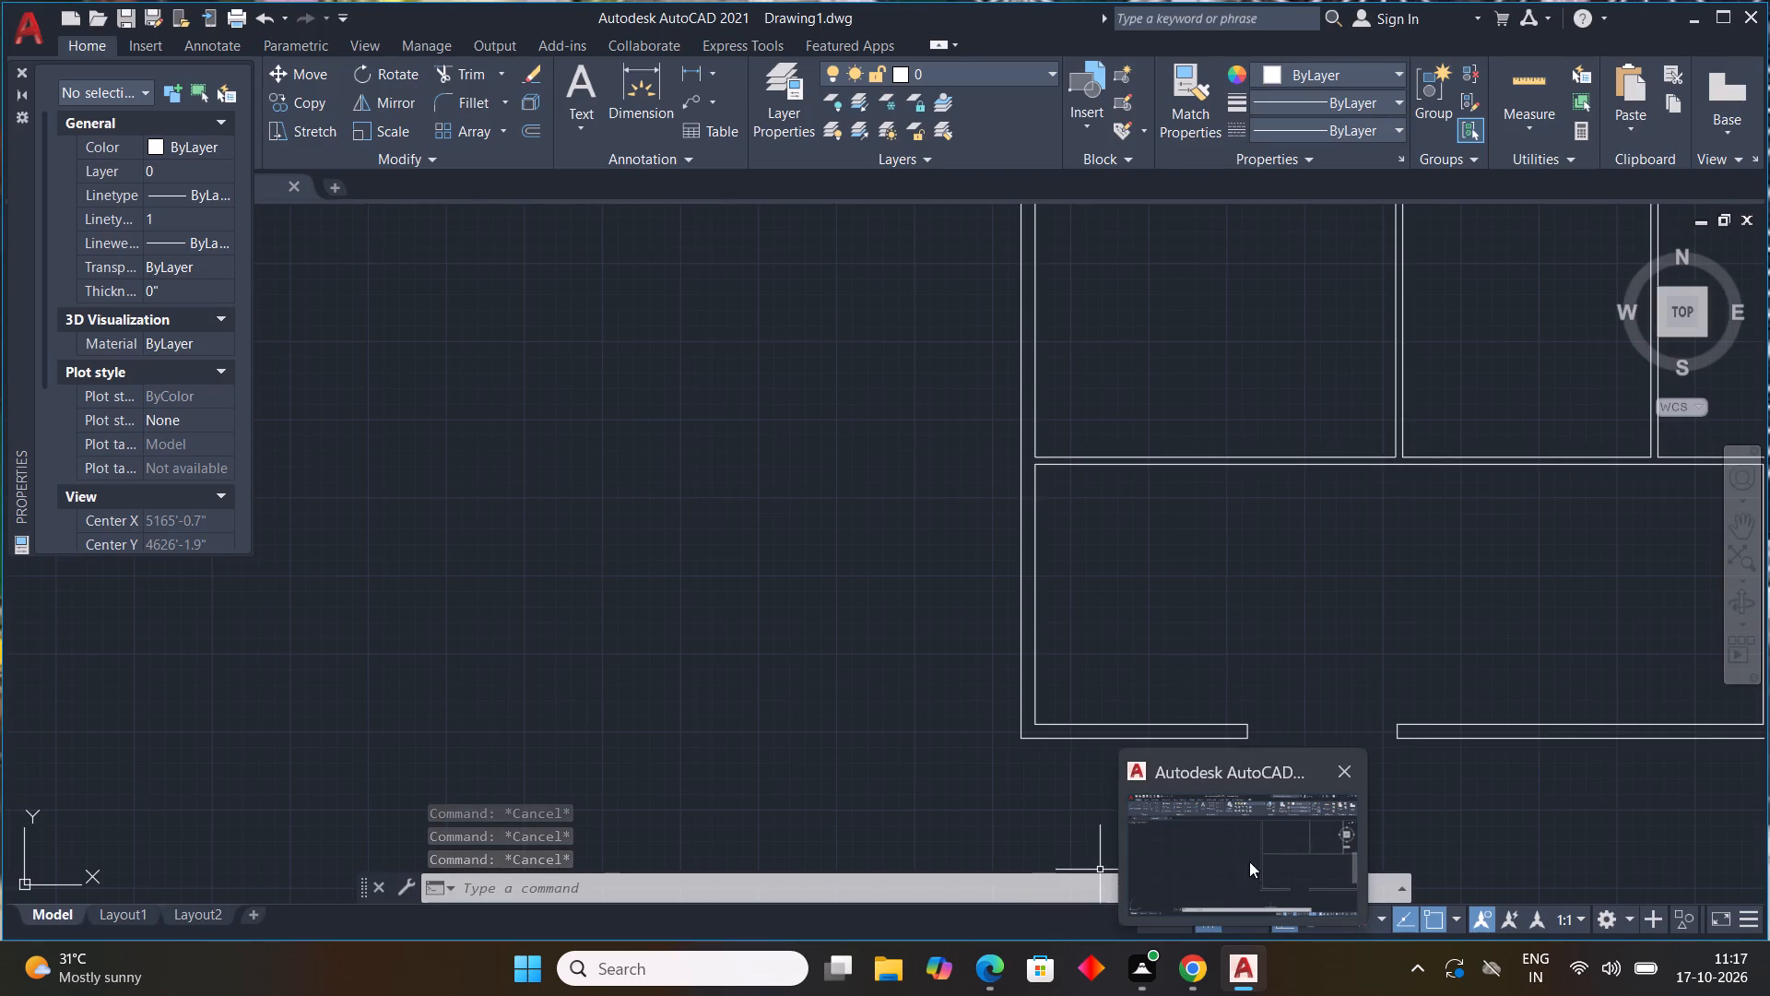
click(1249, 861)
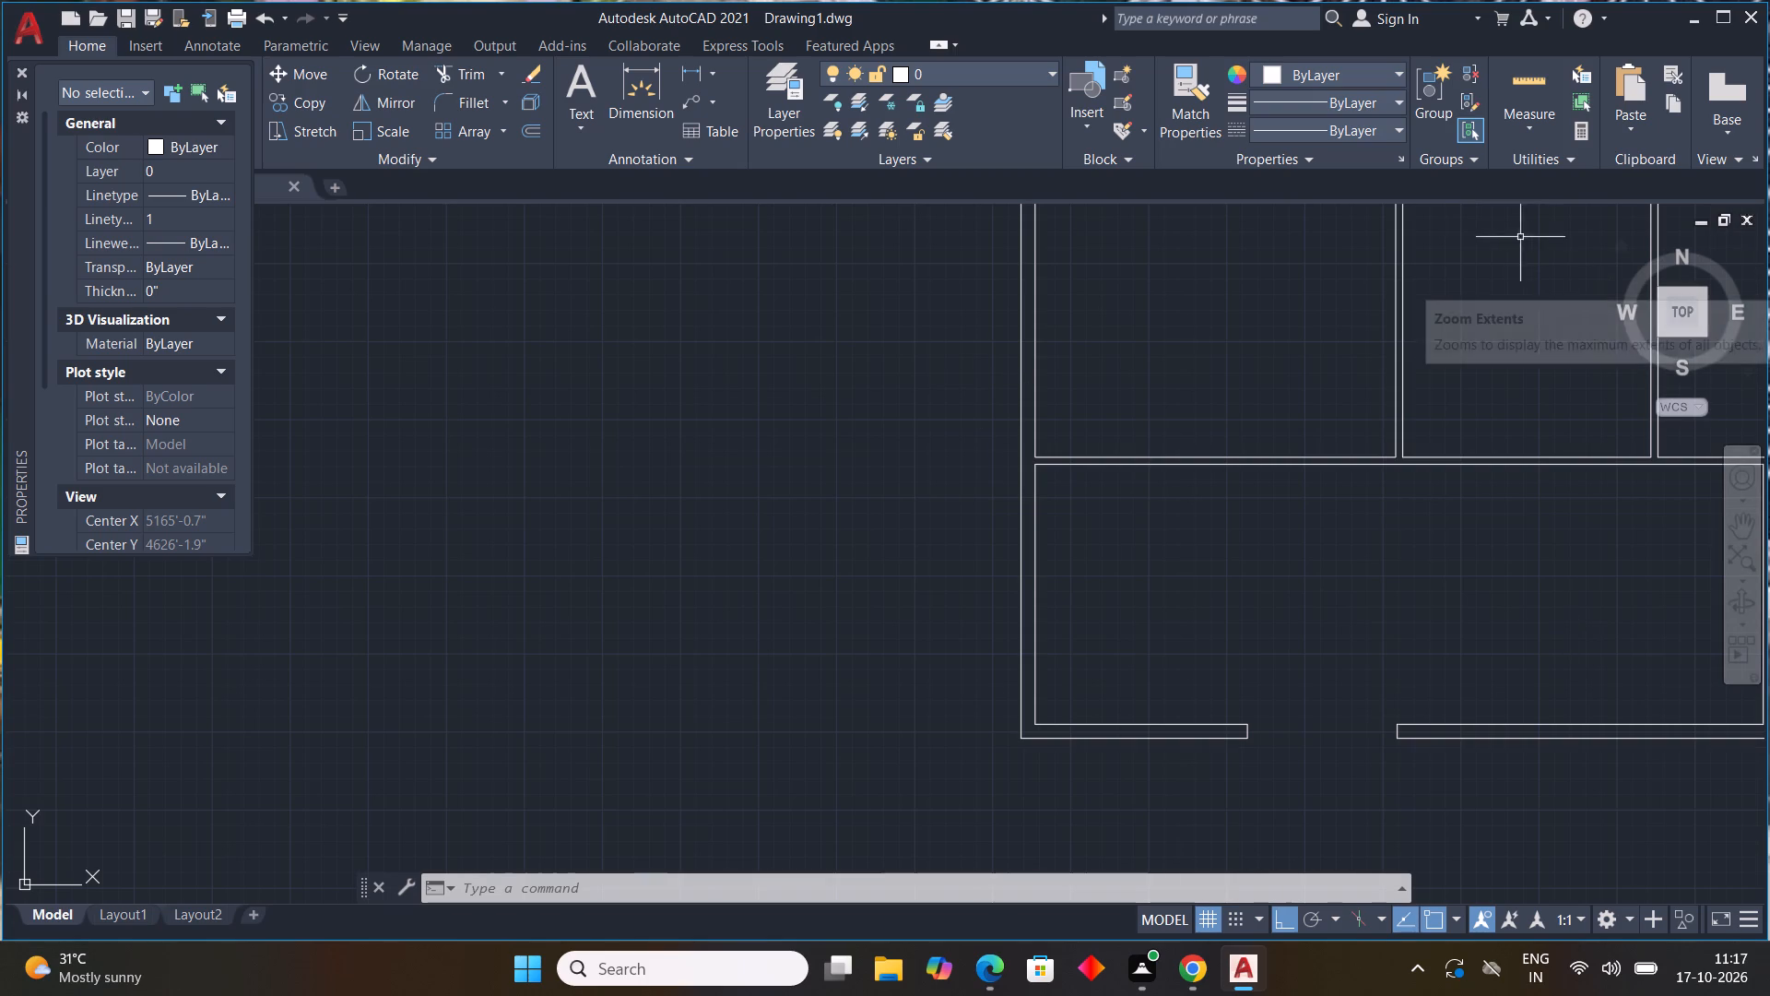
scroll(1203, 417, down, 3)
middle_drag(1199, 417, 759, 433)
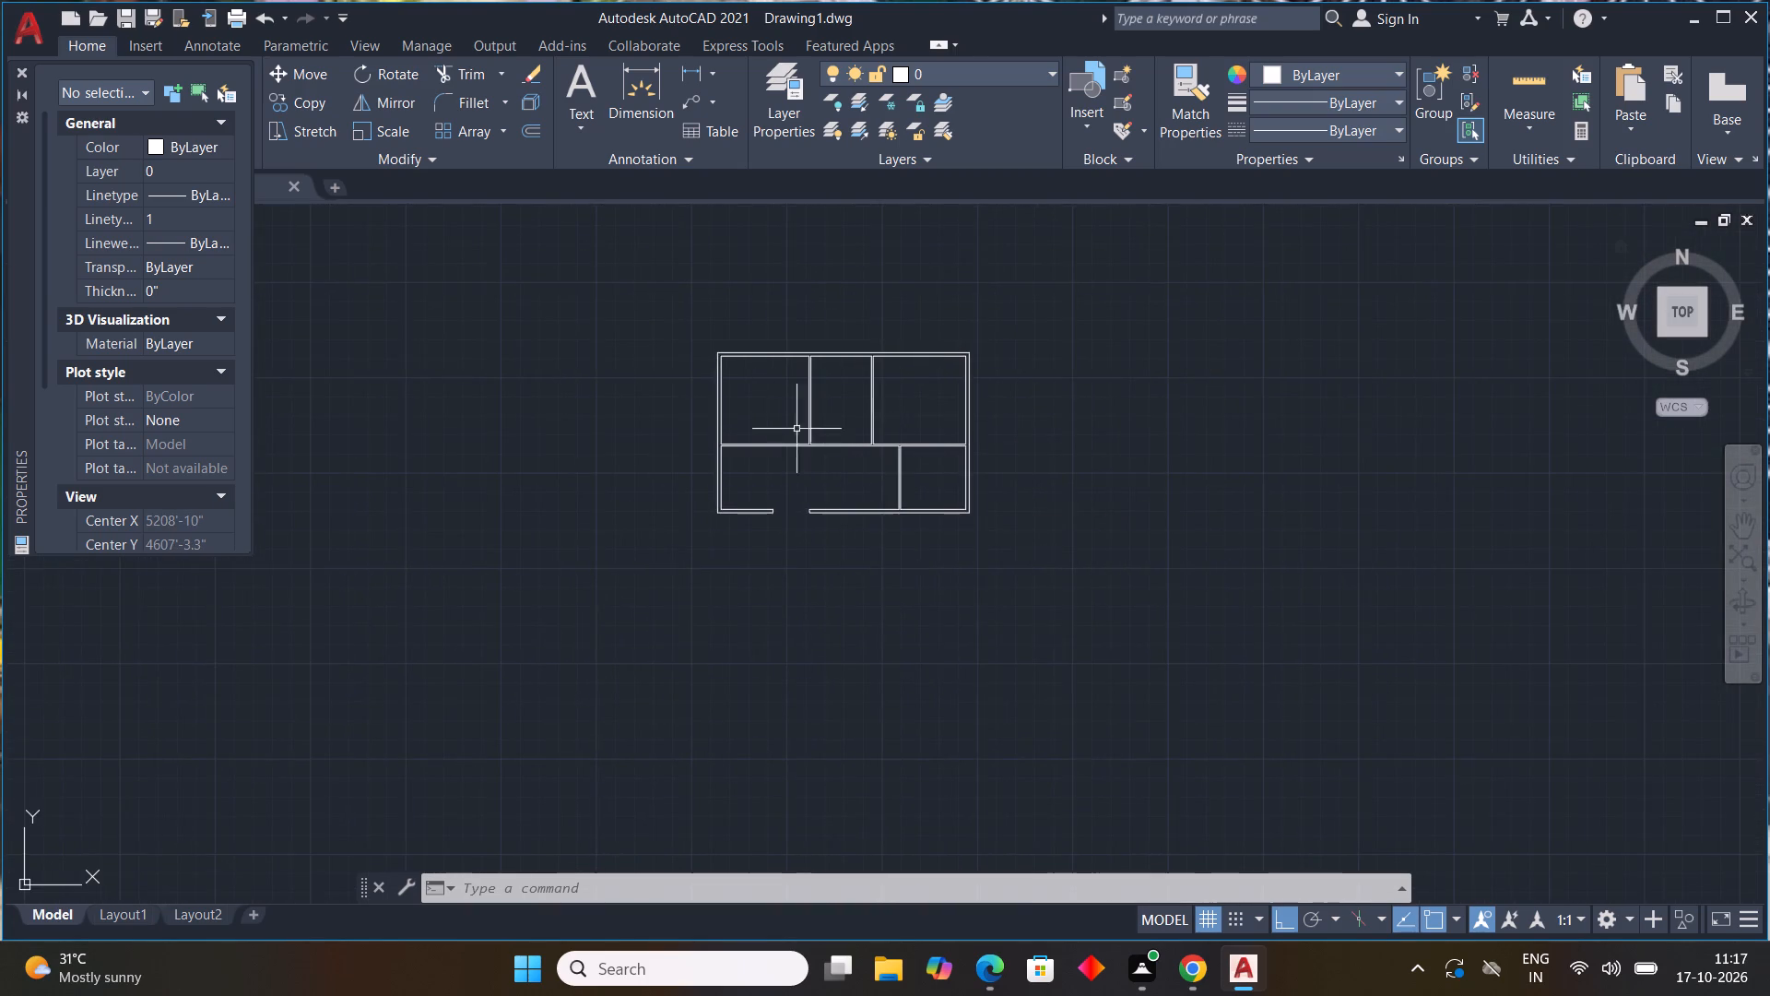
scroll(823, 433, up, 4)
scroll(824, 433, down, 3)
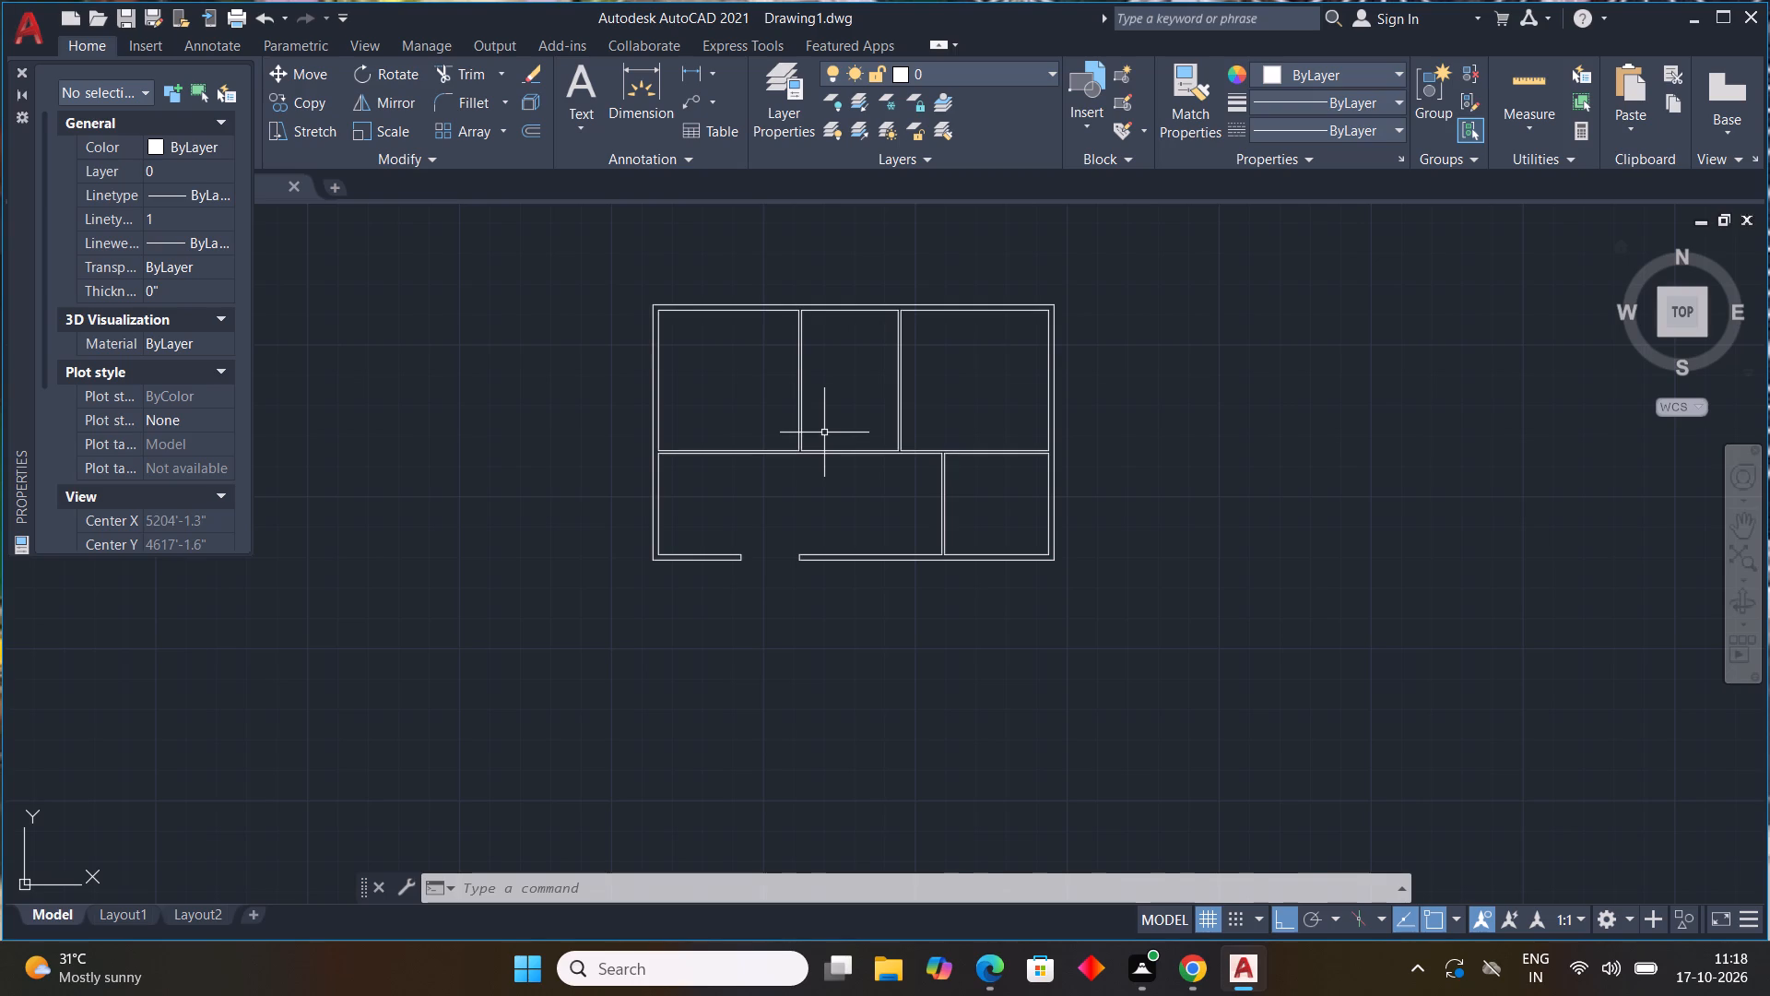
Draw a short line across the horizontal partition just right of the upper-right vertical partition to mark an opening's side.
scroll(938, 421, up, 3)
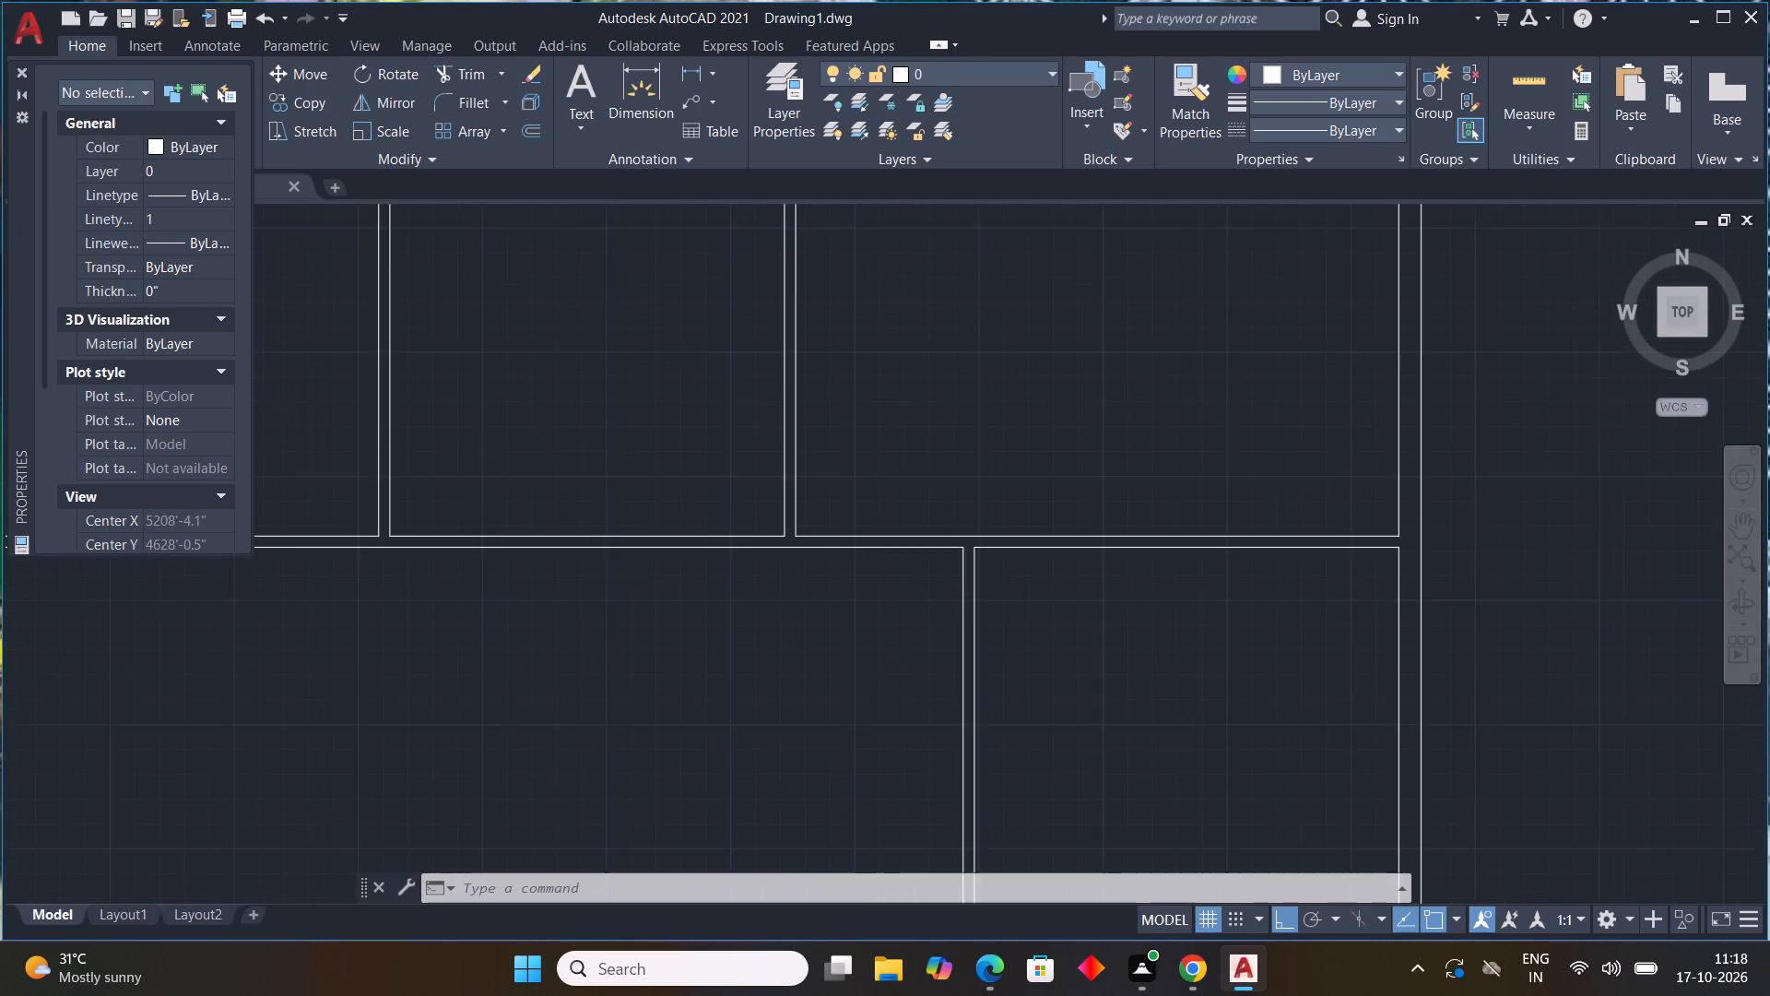
scroll(934, 420, up, 1)
scroll(935, 421, down, 2)
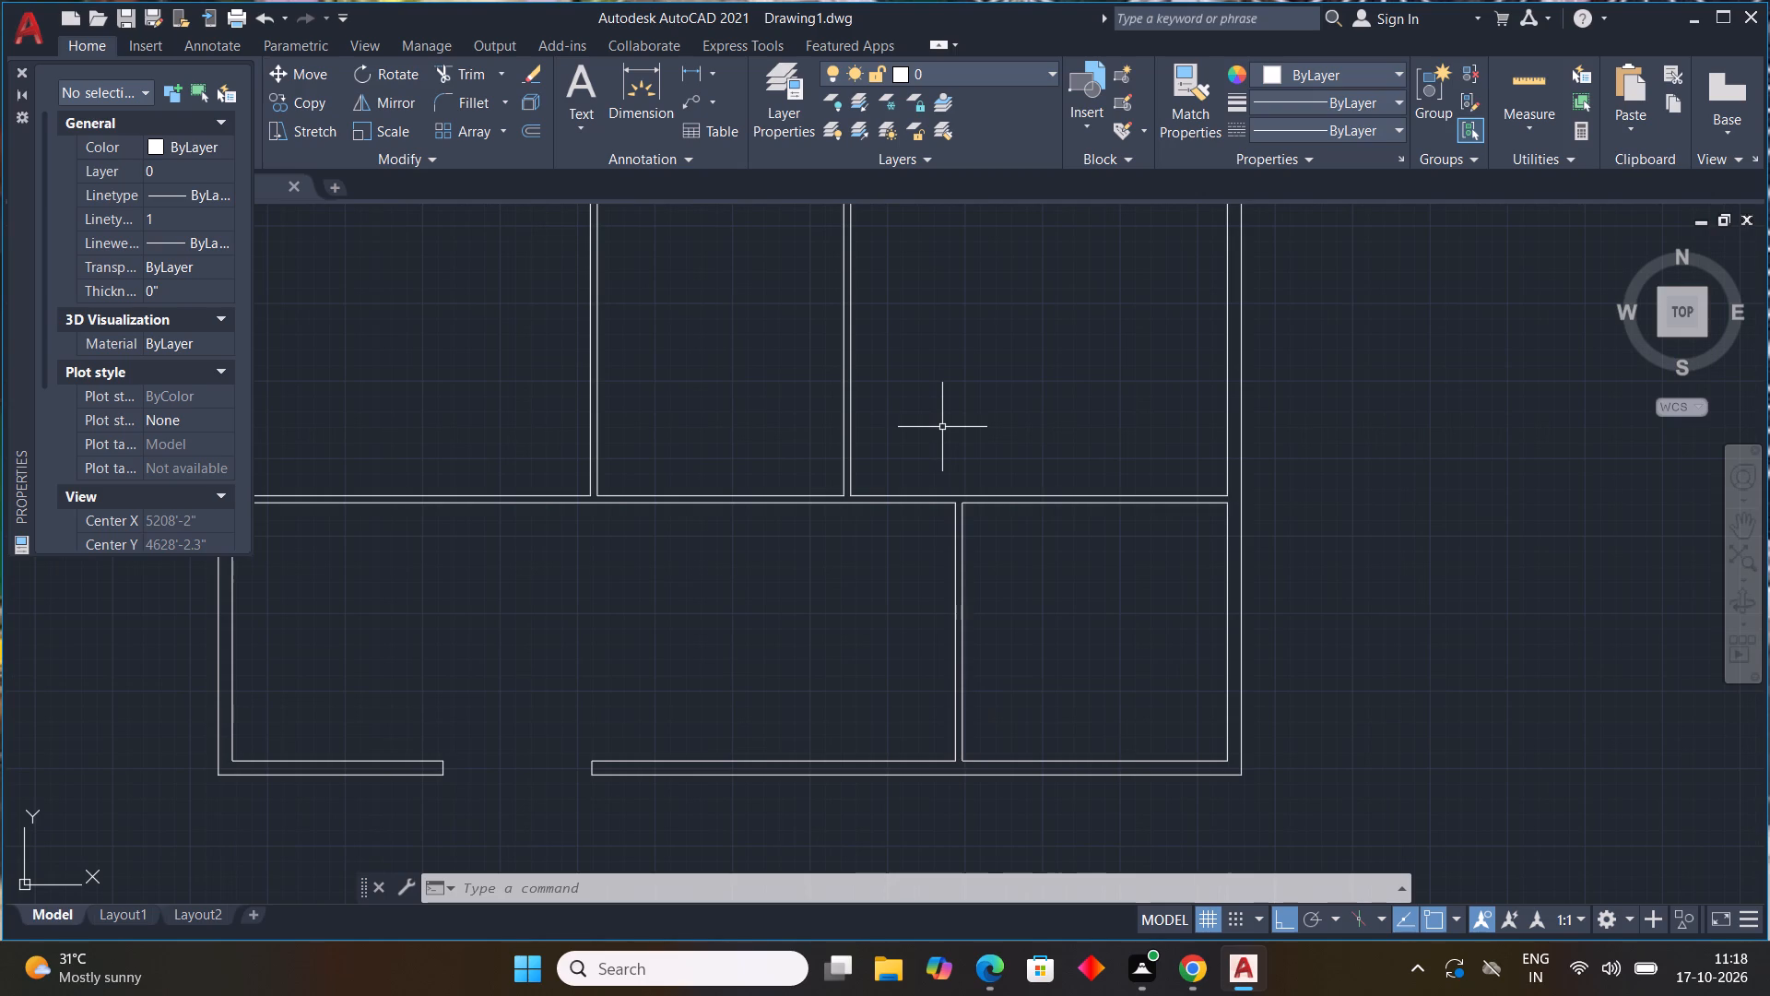
text(L)
key(space)
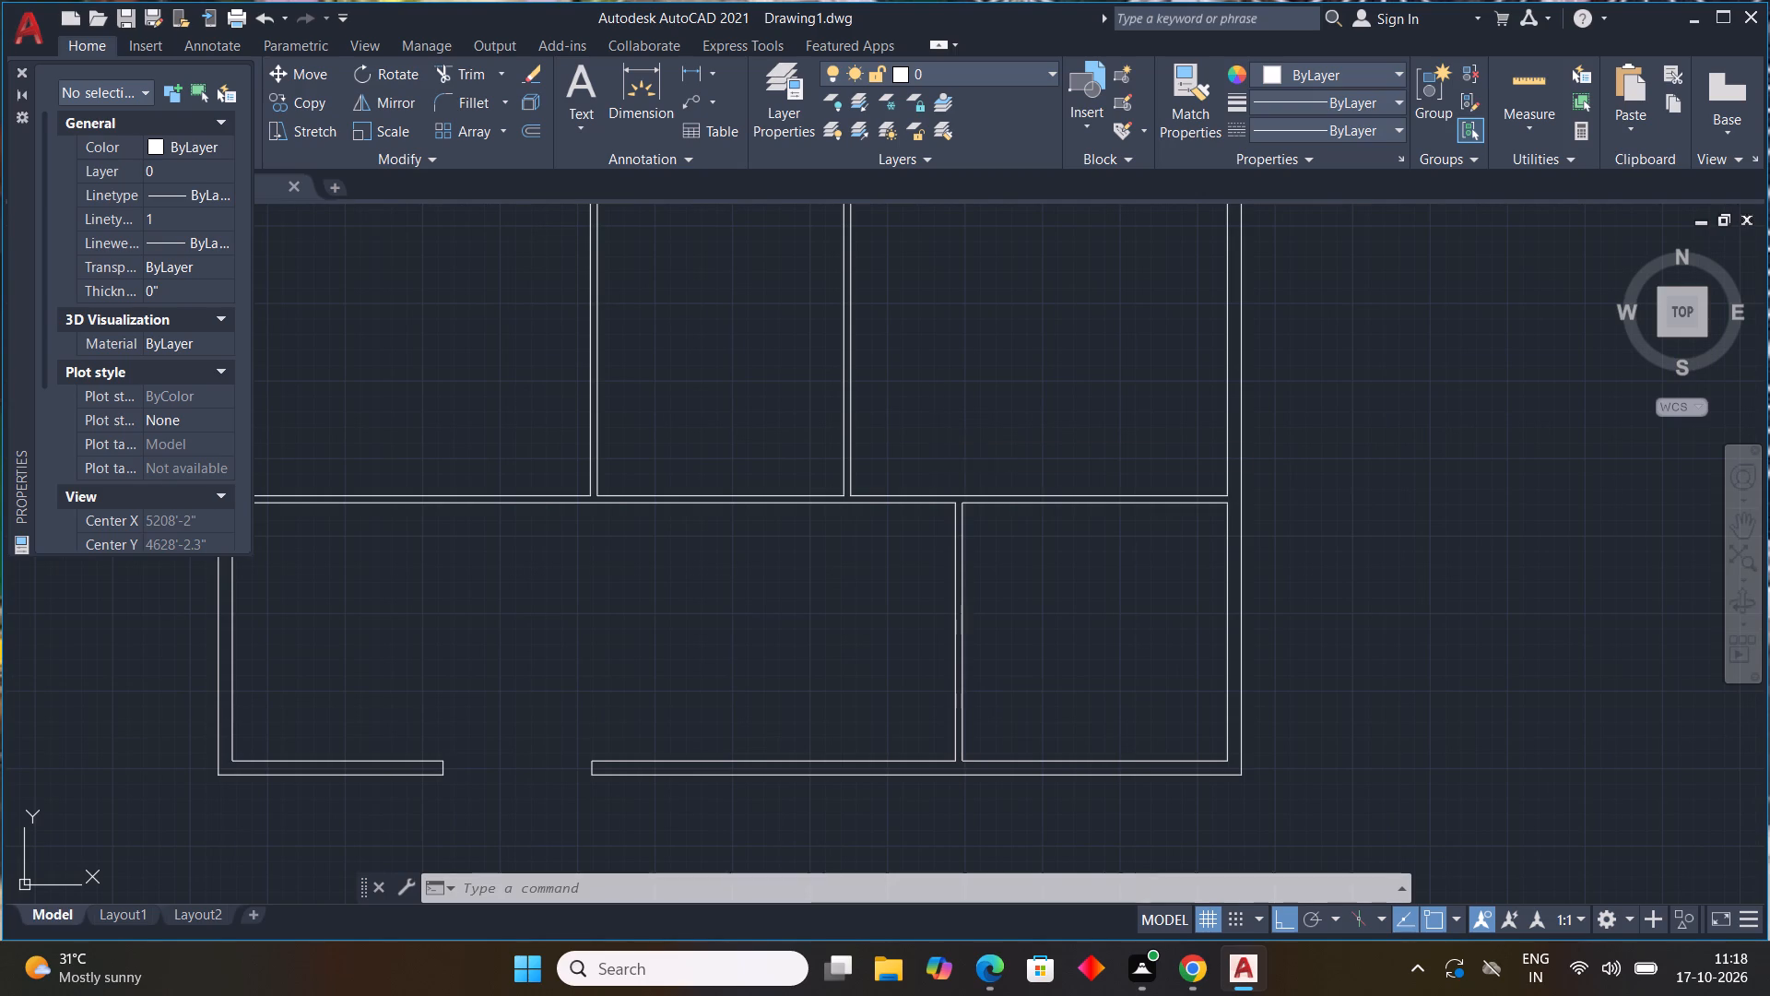
scroll(899, 506, up, 1)
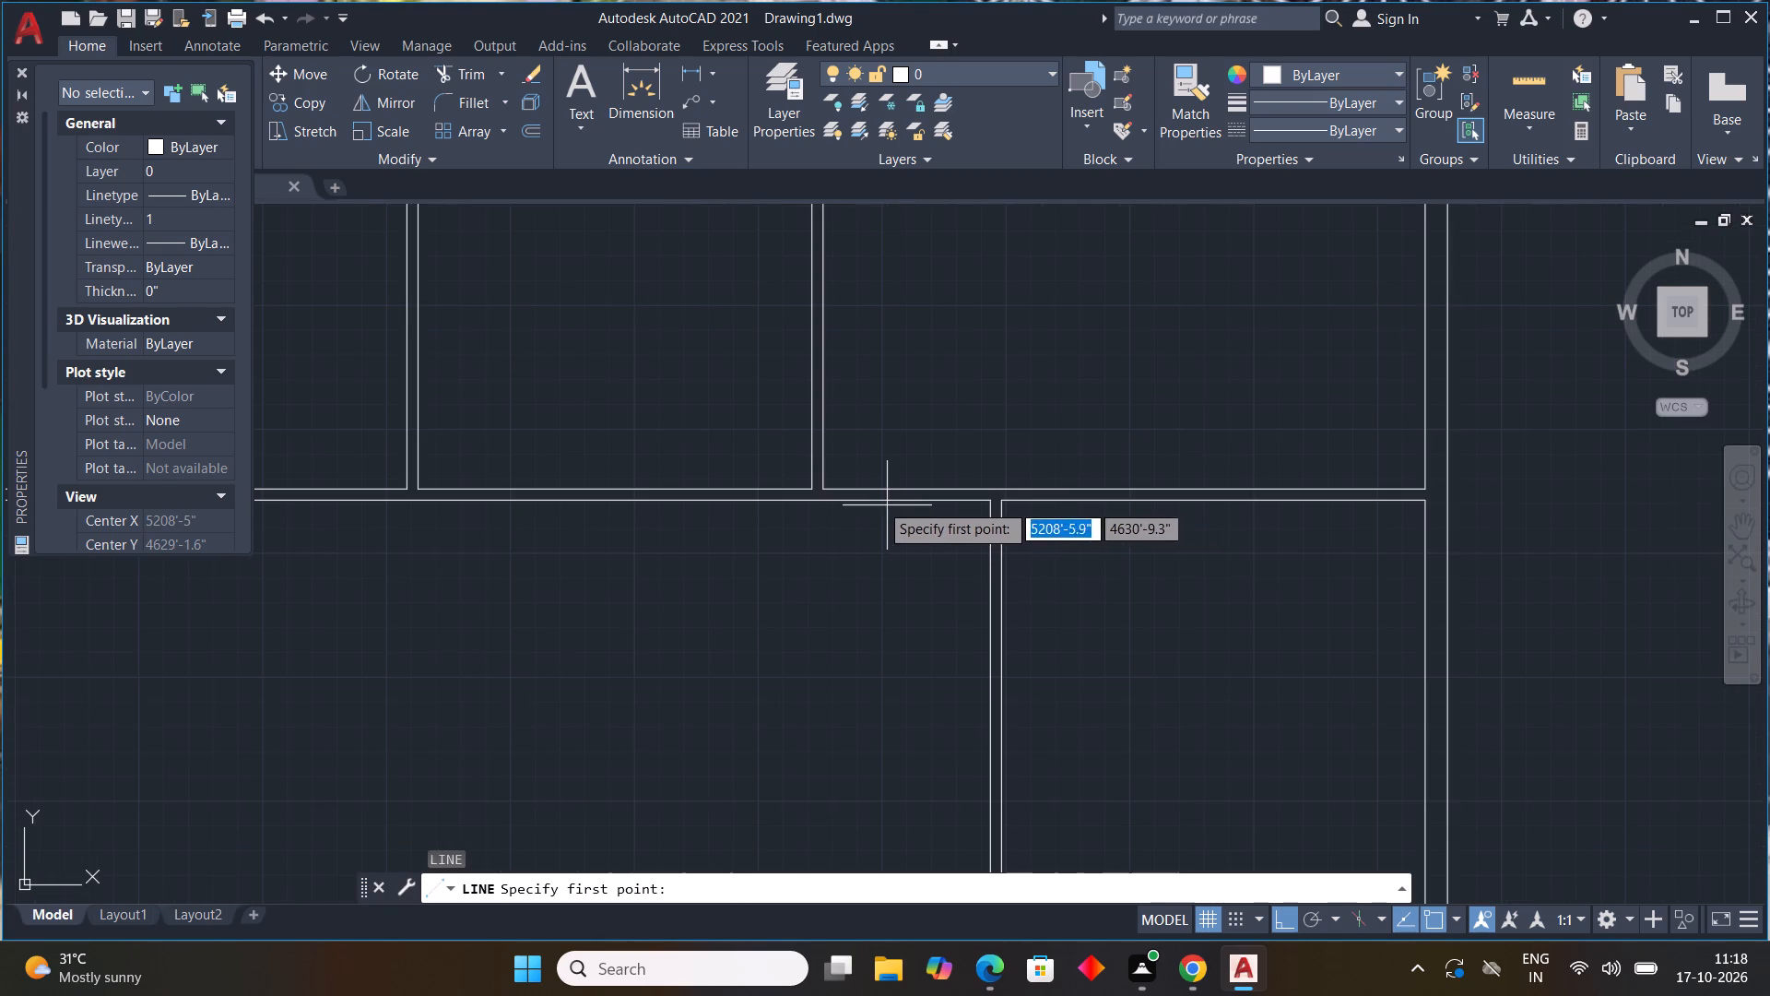
scroll(850, 486, up, 2)
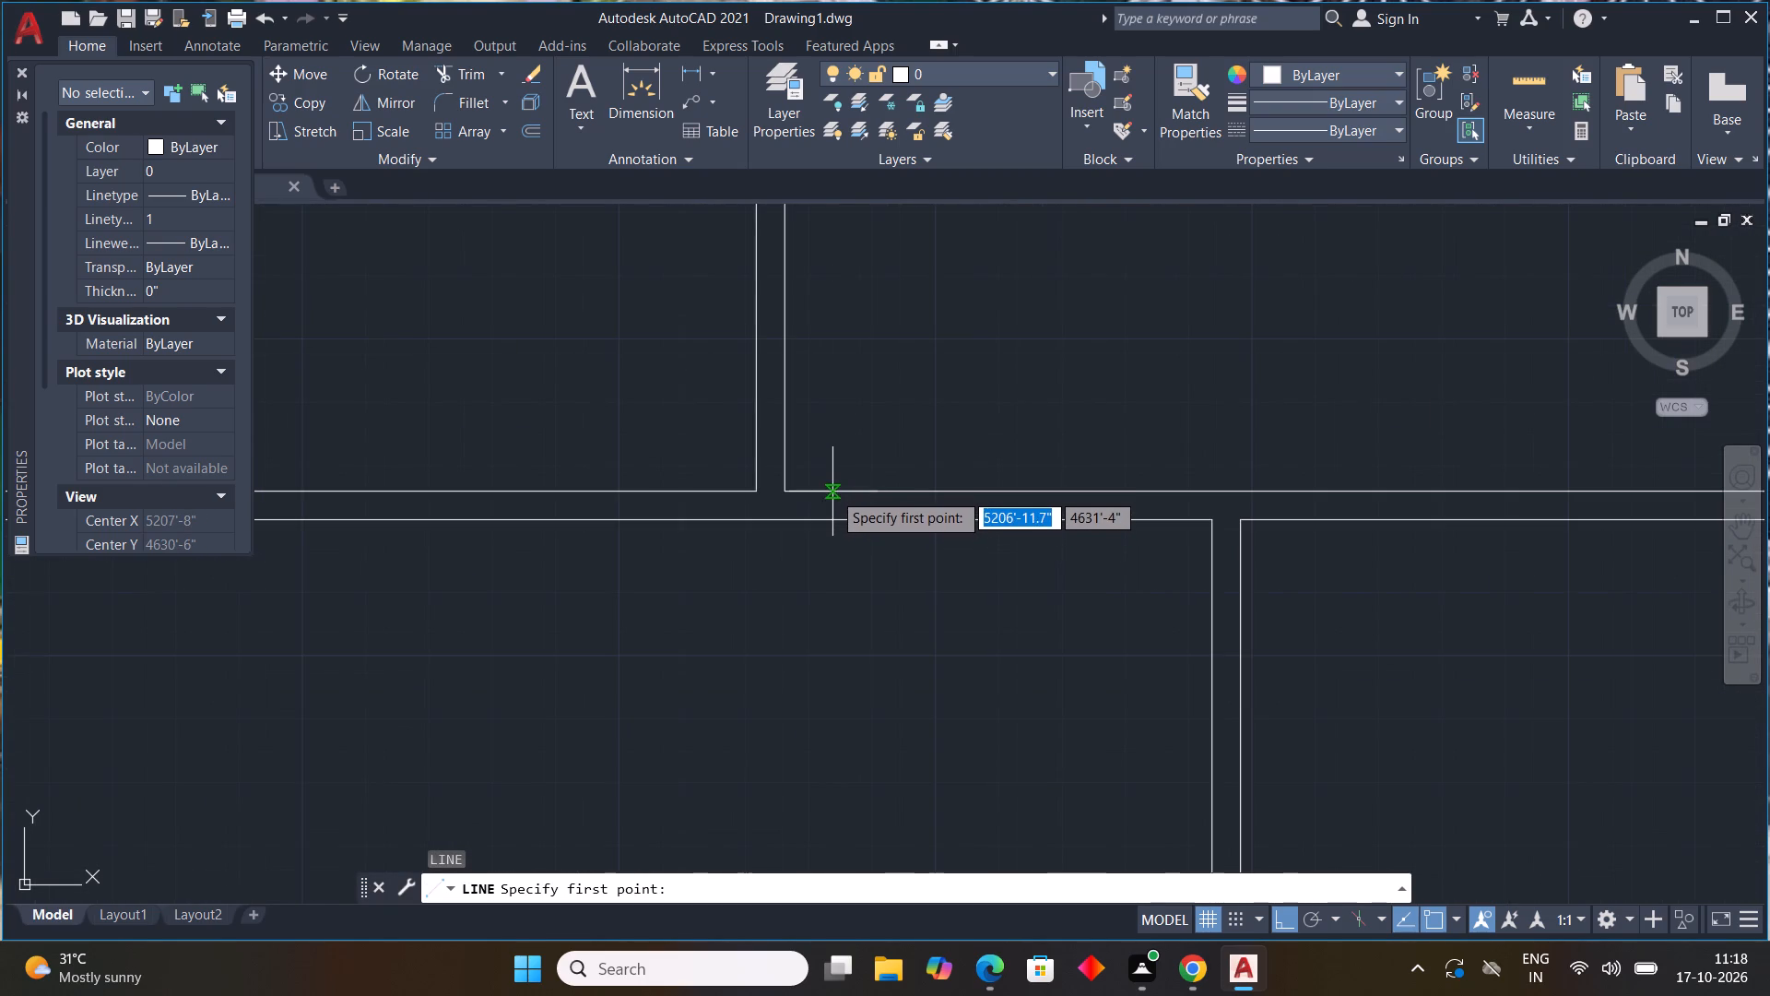
drag(832, 490, 833, 499)
click(833, 525)
key(Escape)
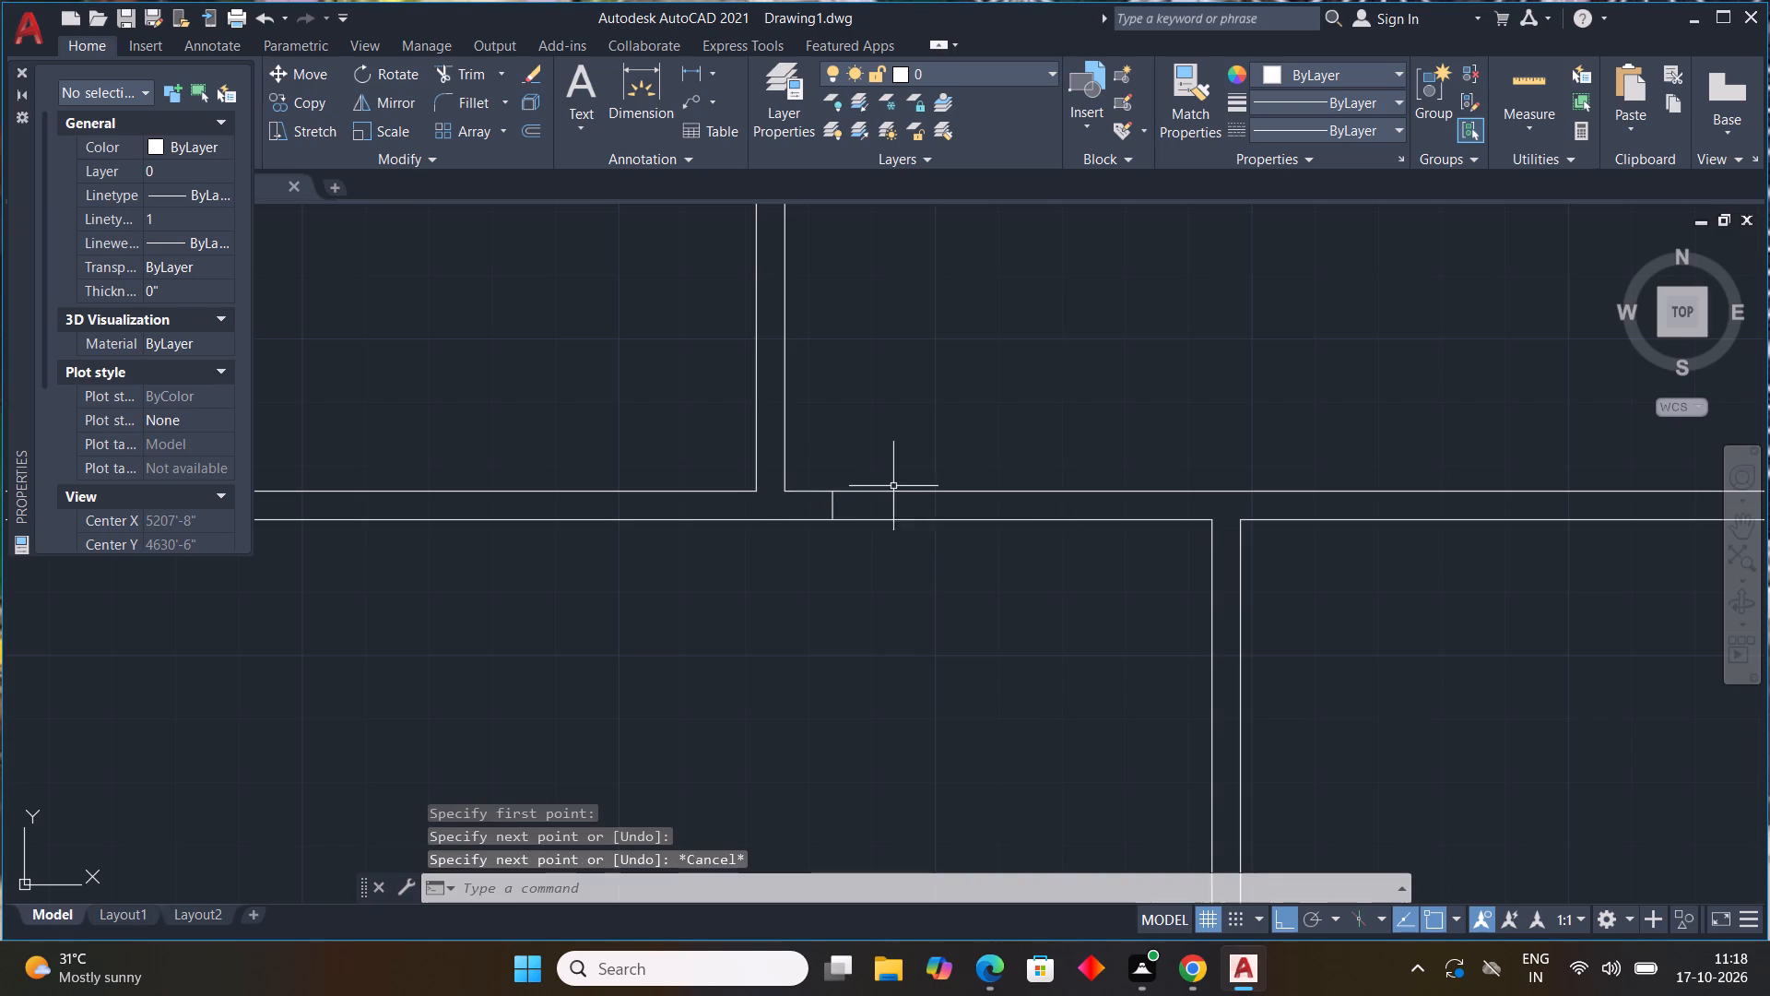
Draw a short line across the lower vertical partition just below its junction with the horizontal partition, marking an opening's side.
scroll(1070, 532, down, 1)
key(l)
key(space)
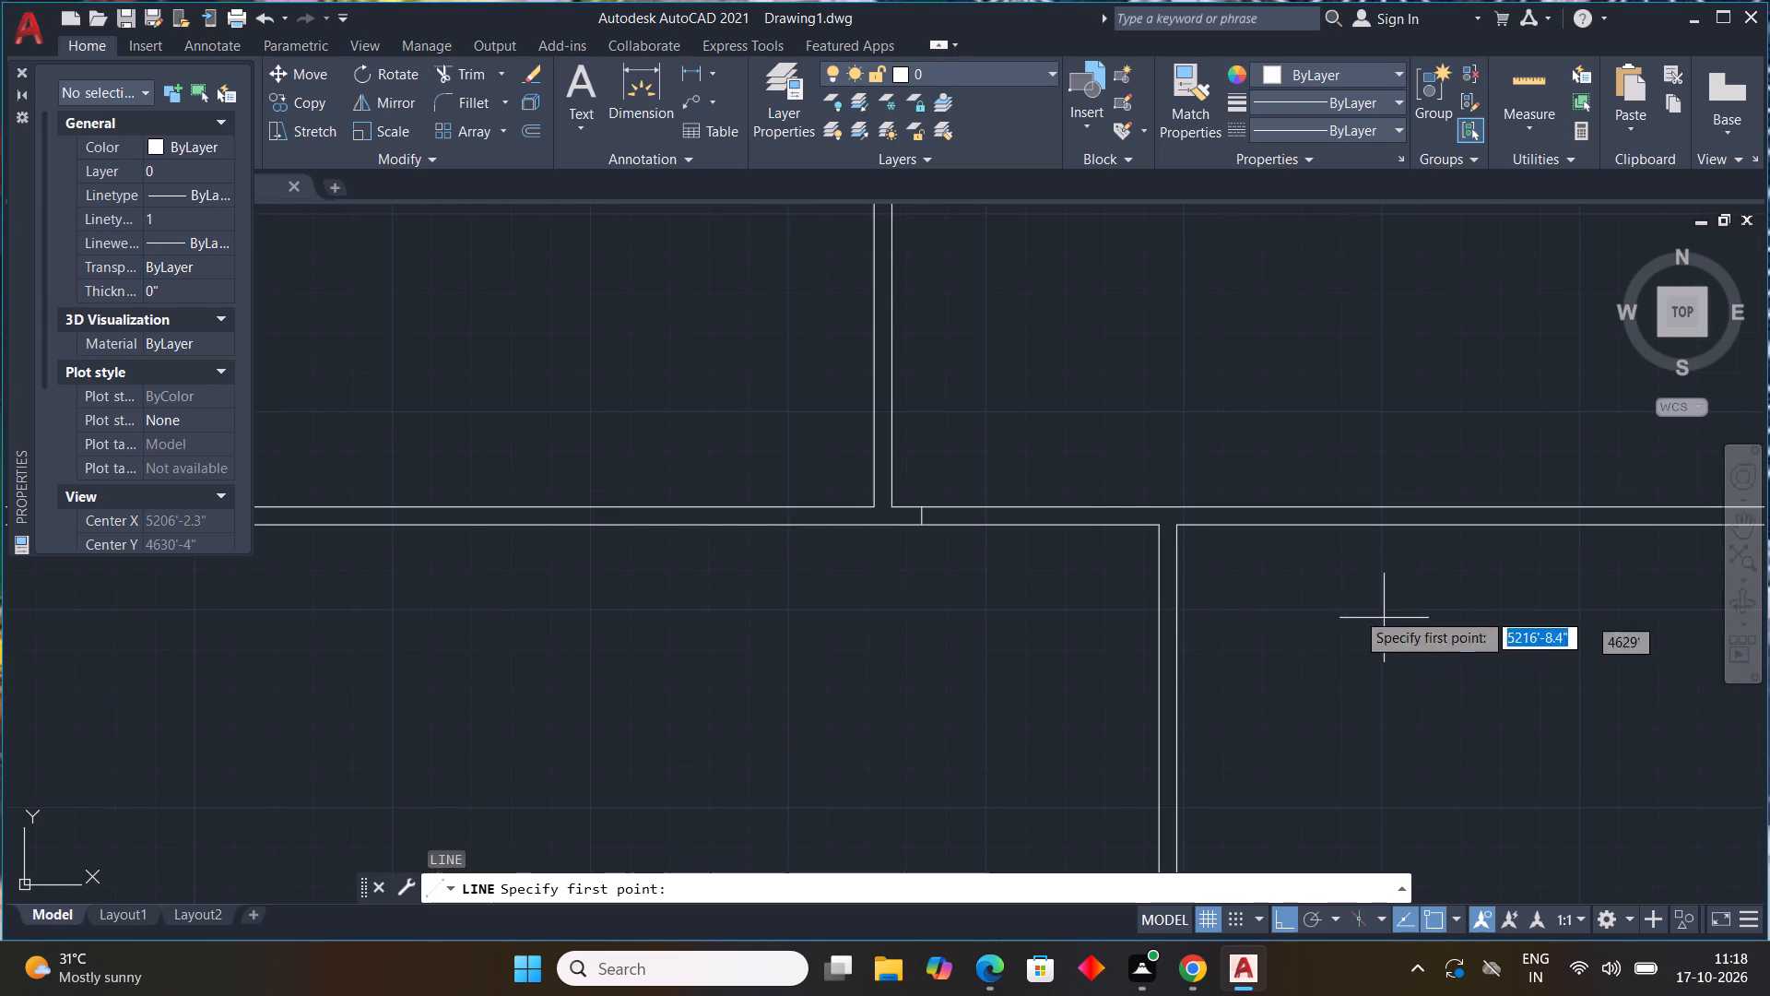
scroll(1180, 554, up, 1)
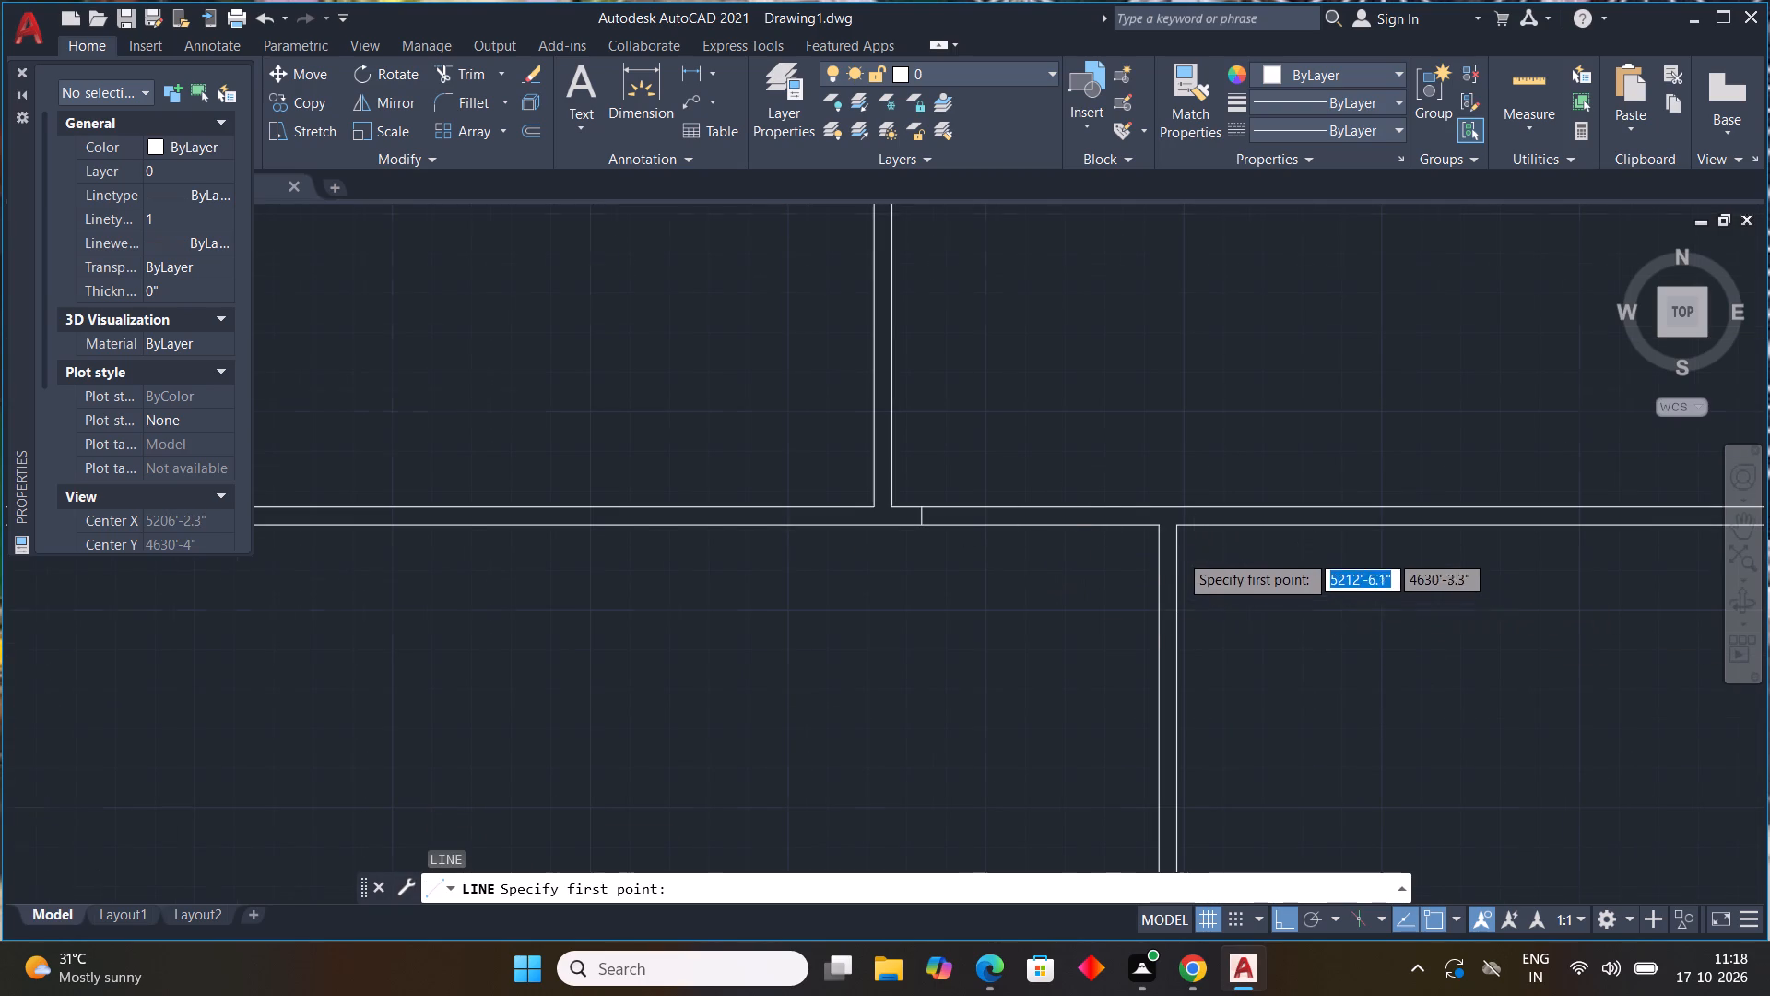
scroll(1179, 552, up, 2)
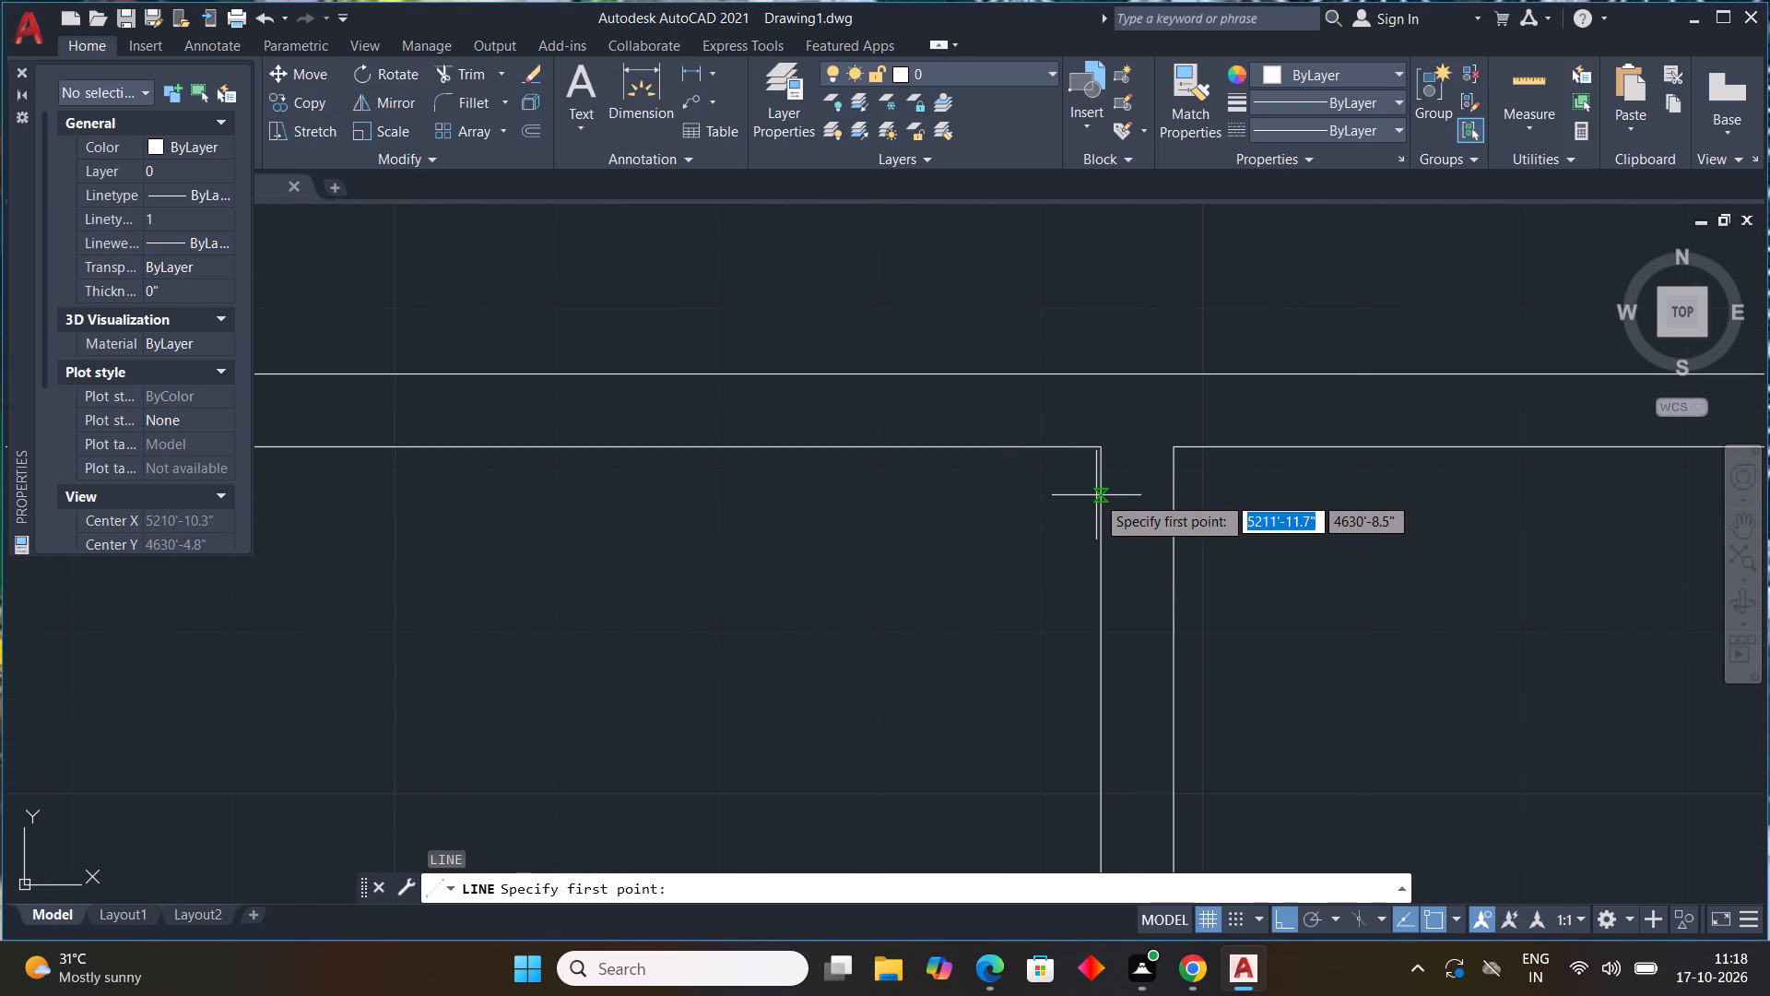
drag(1099, 495, 1117, 500)
click(1179, 492)
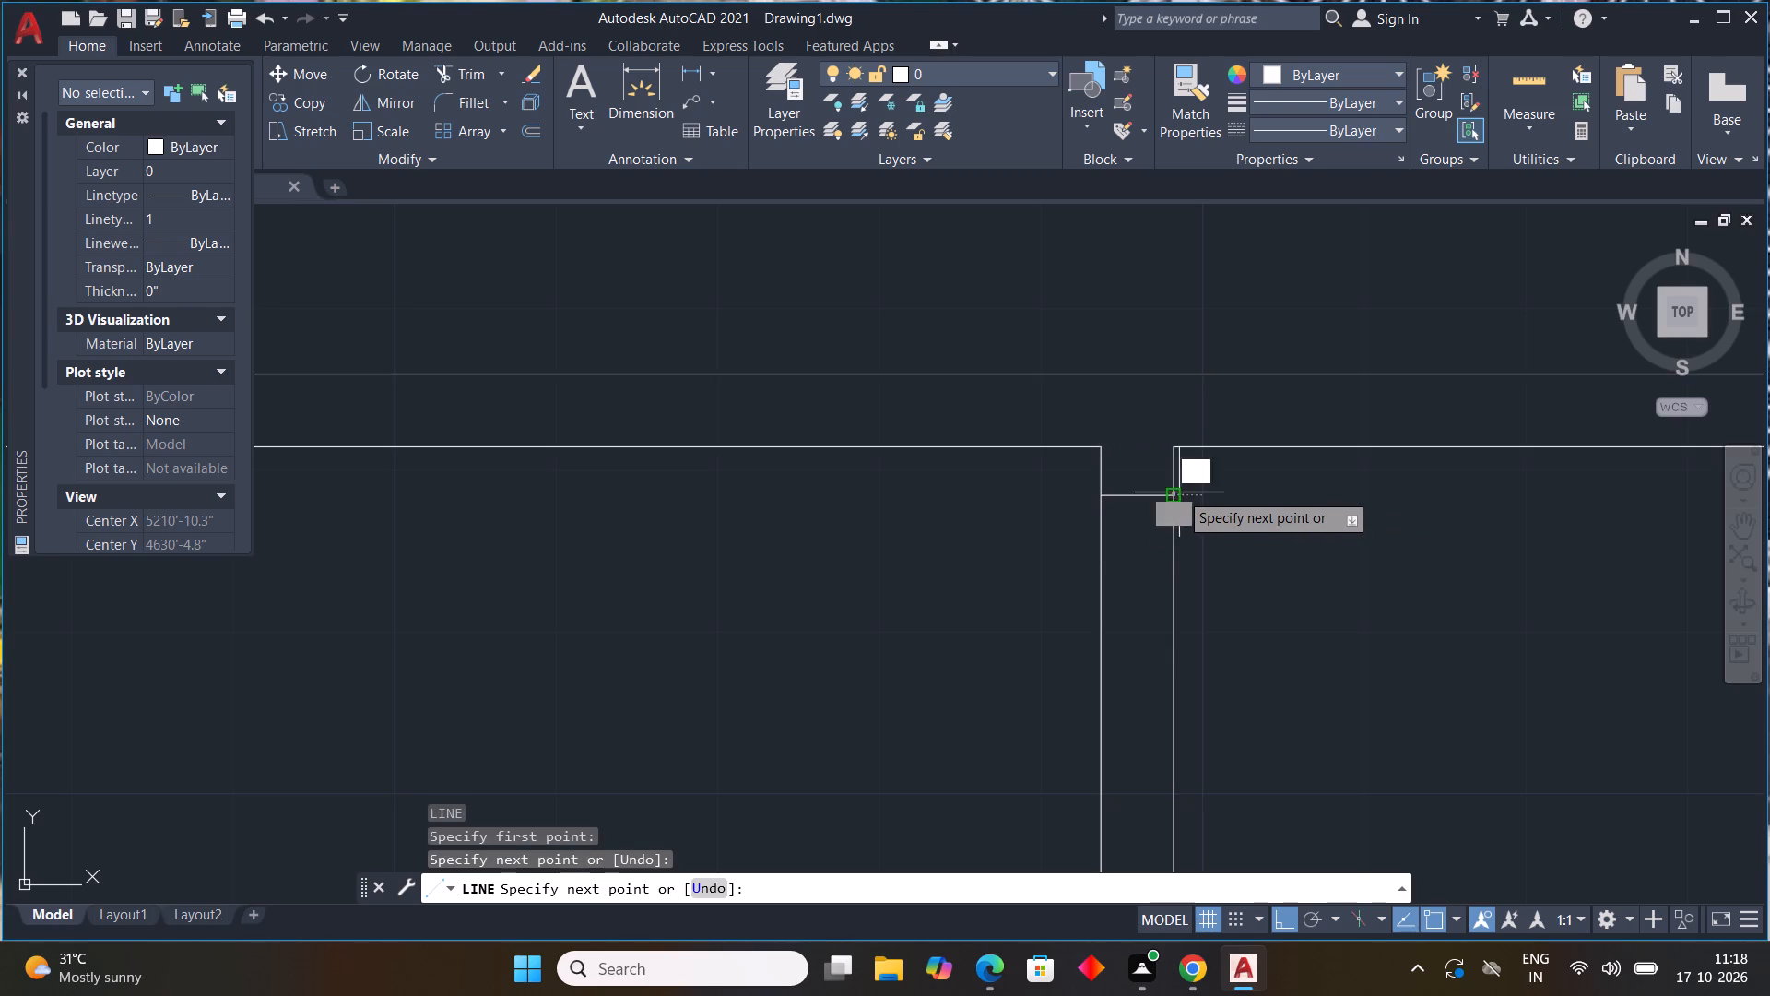
key(Escape)
Draw a short line across the horizontal partition a little left of the upper-right vertical partition, marking an opening's side.
key(space)
scroll(1155, 521, down, 3)
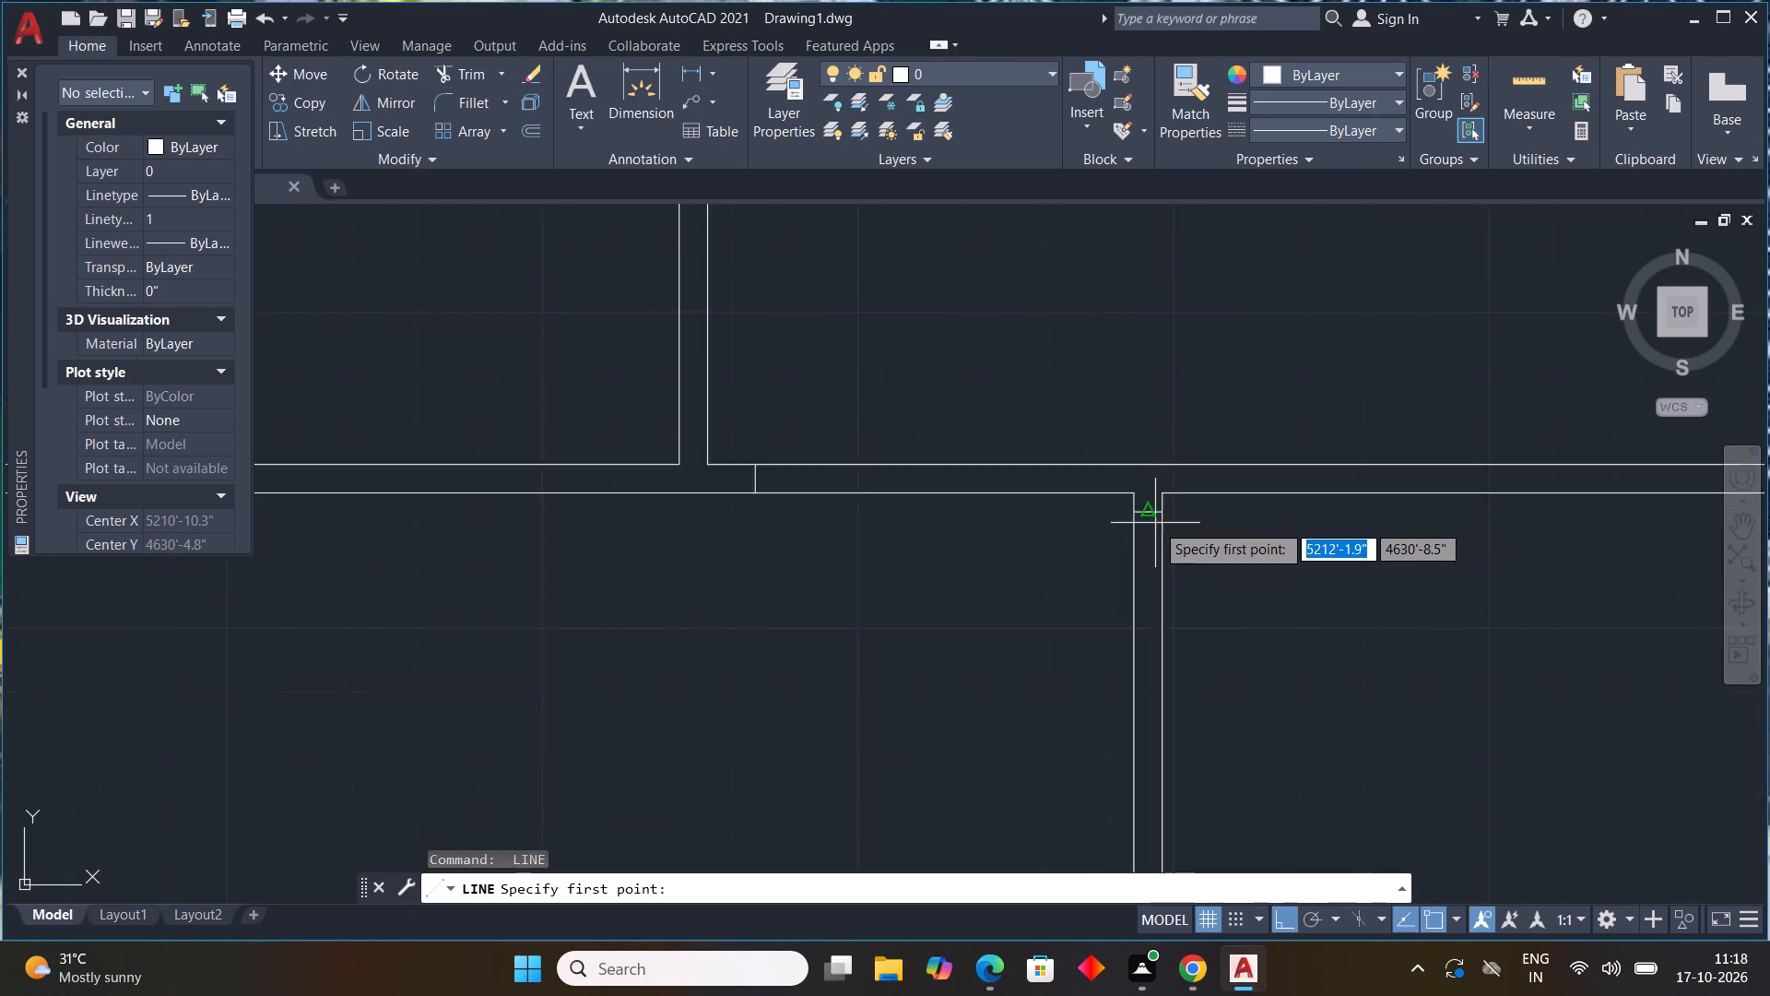
middle_drag(323, 549, 637, 554)
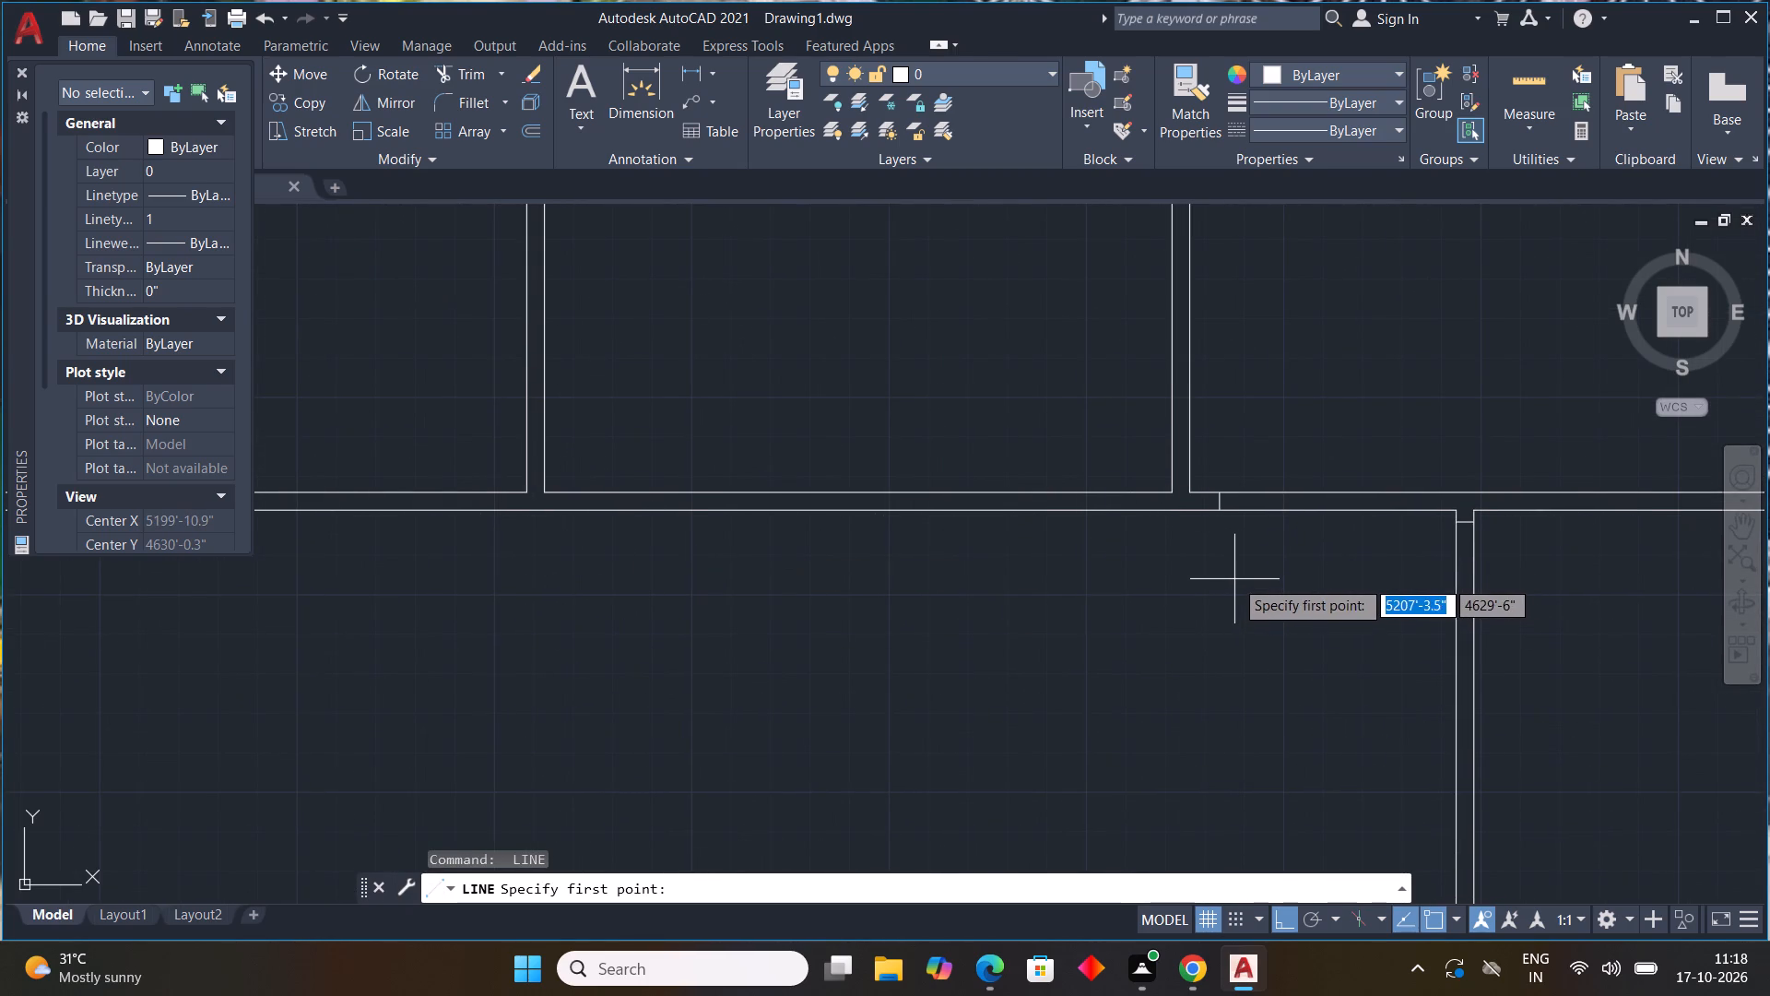
scroll(1236, 566, up, 1)
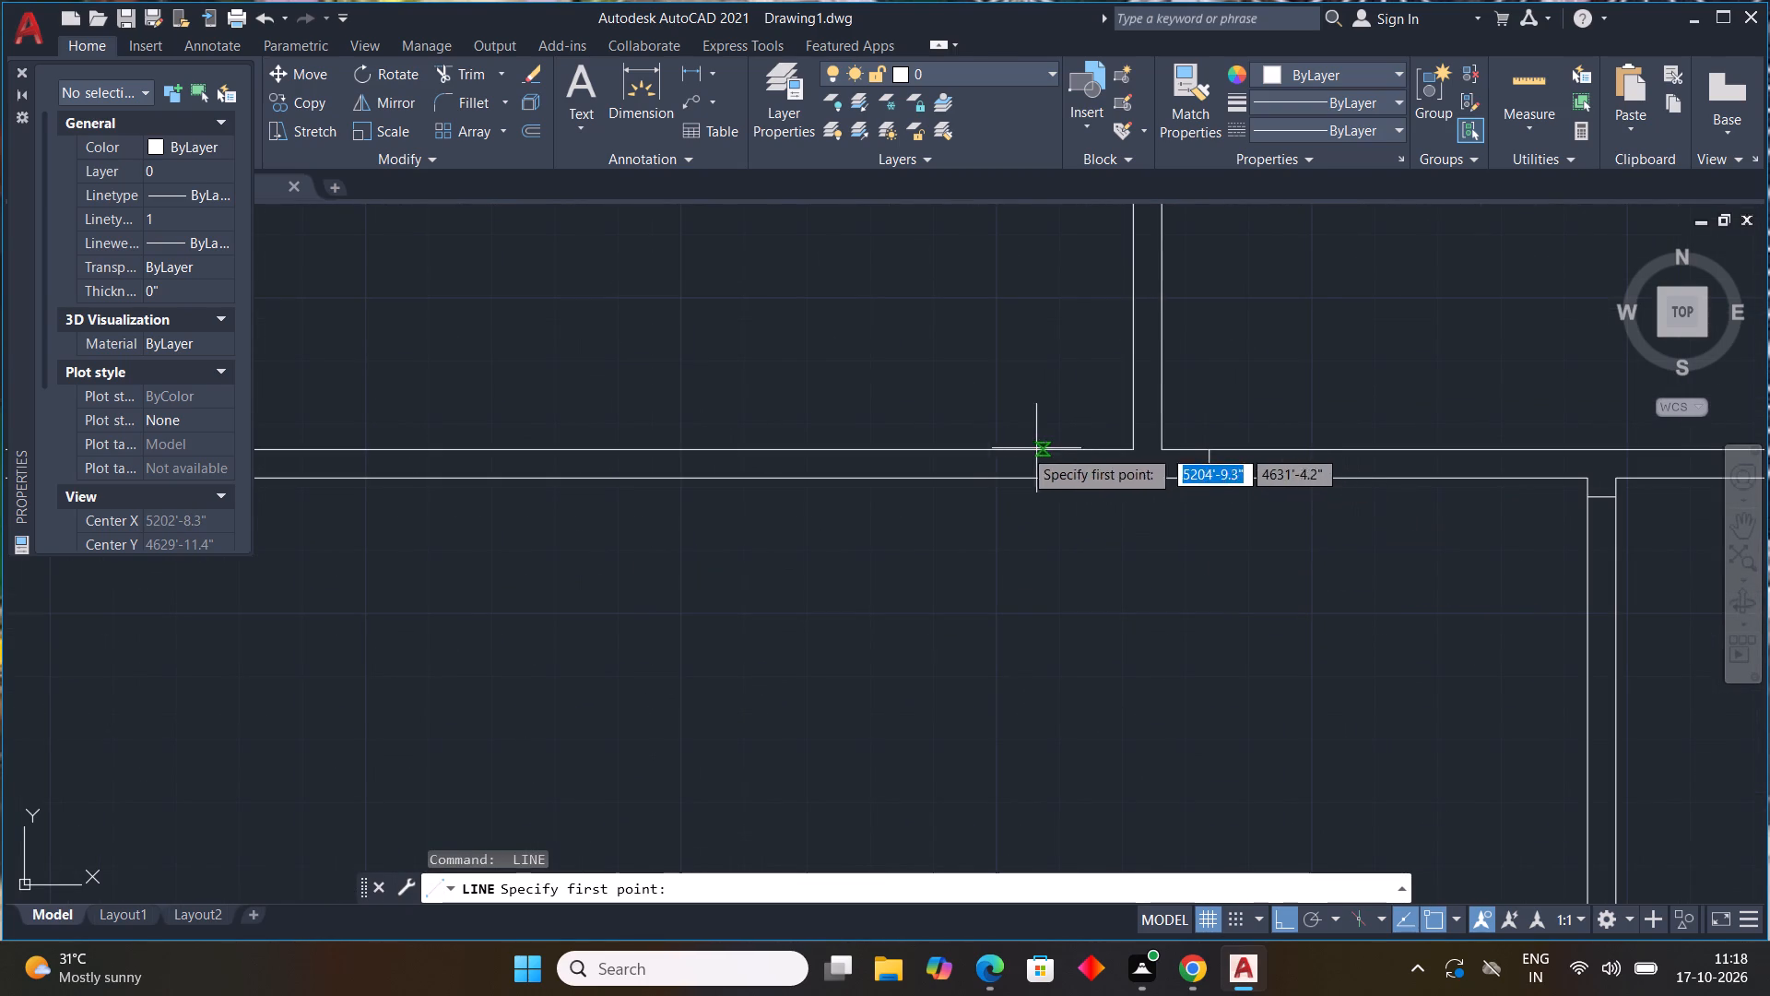
click(1005, 447)
click(1007, 482)
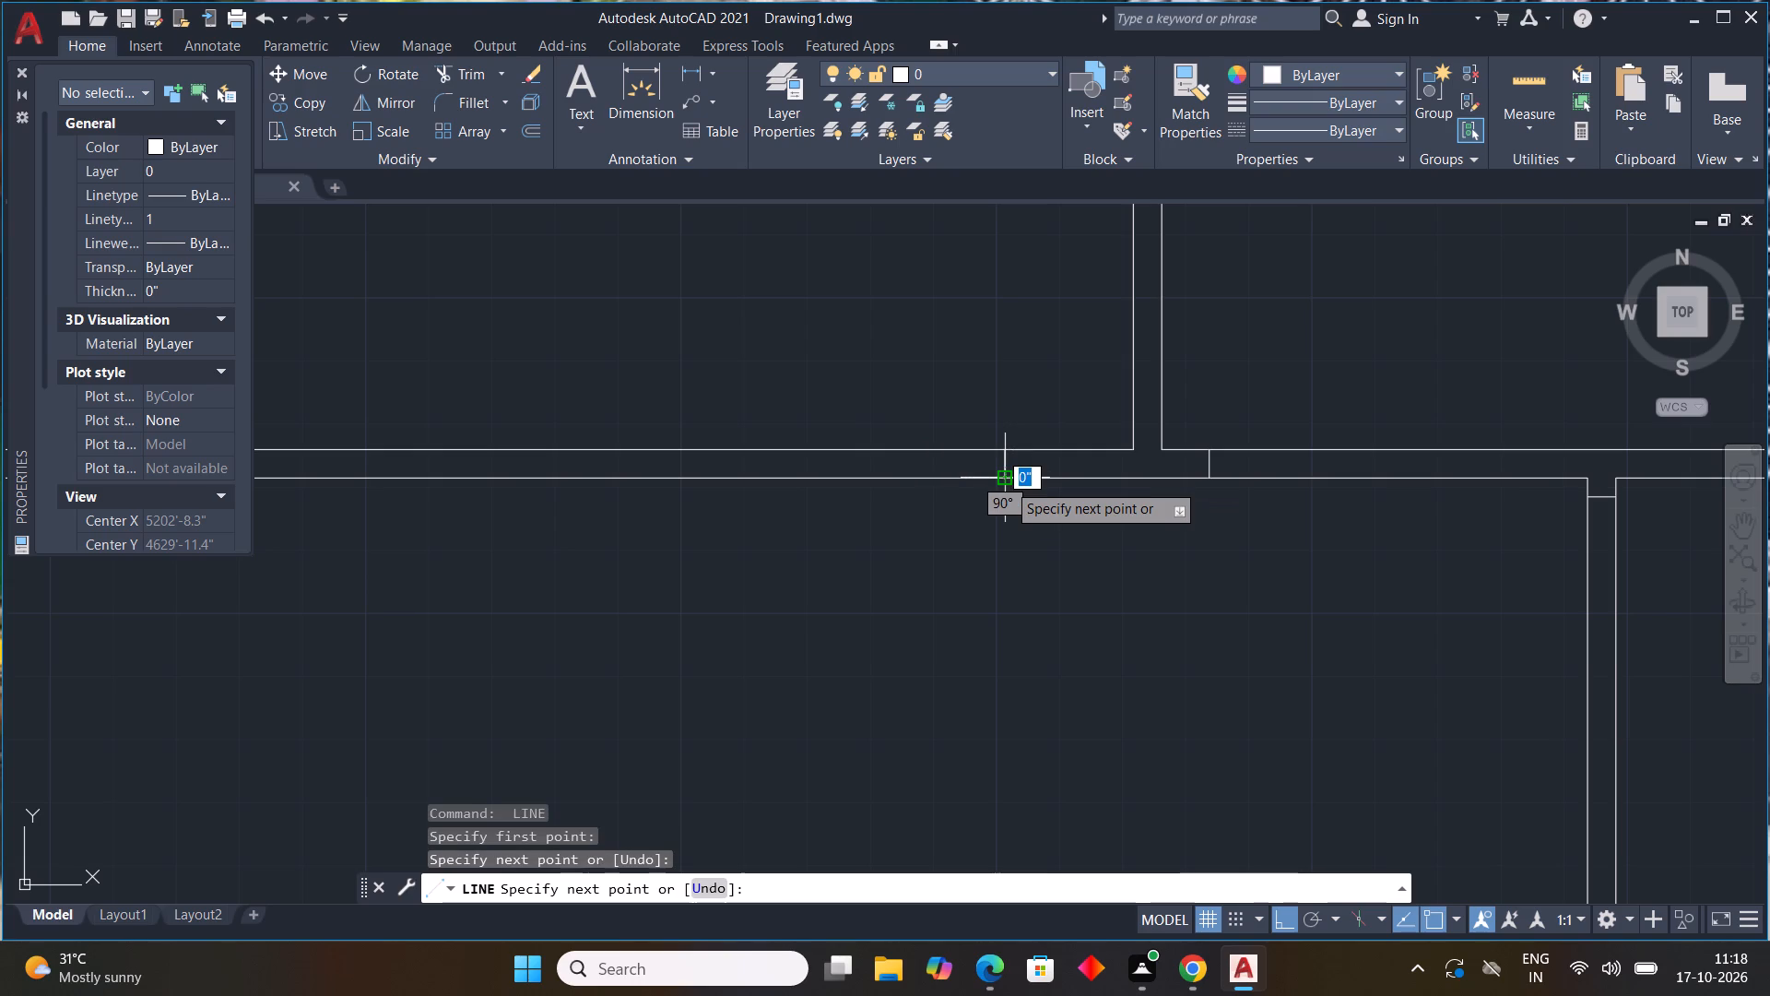
key(Escape)
Draw a short line across the horizontal partition a little left of the upper-left vertical partition, marking an opening's side.
key(space)
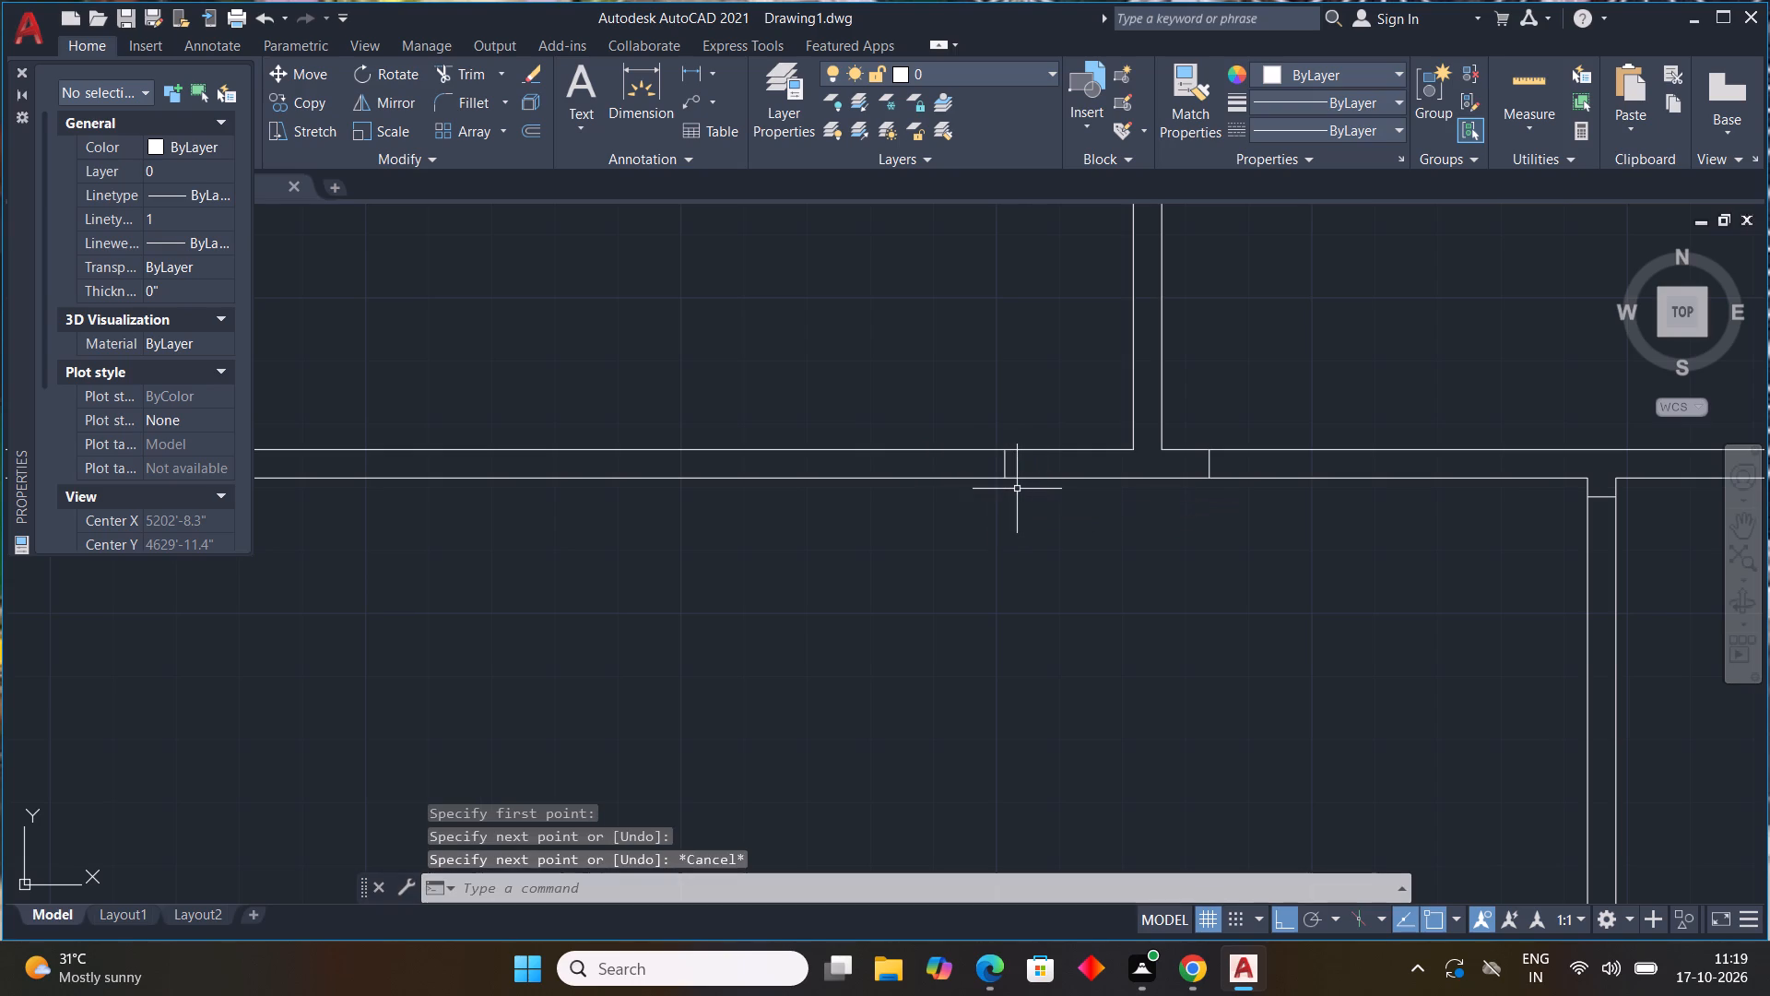
scroll(1017, 489, down, 4)
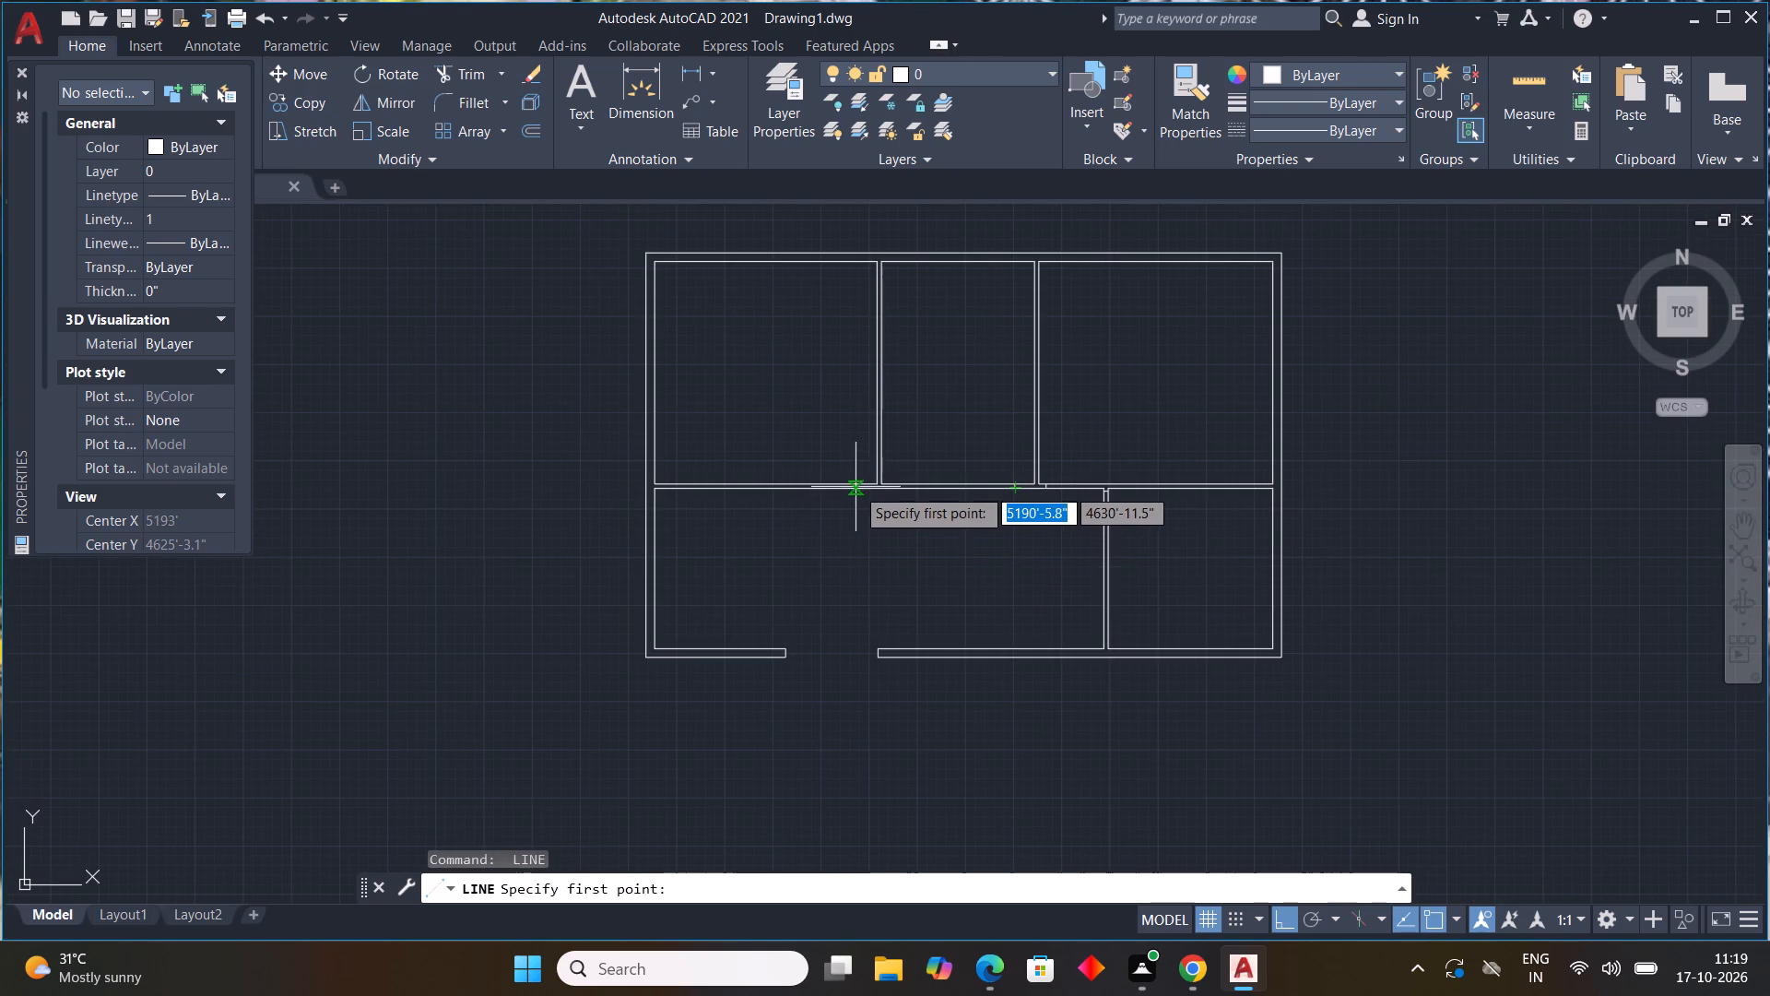
scroll(855, 486, up, 3)
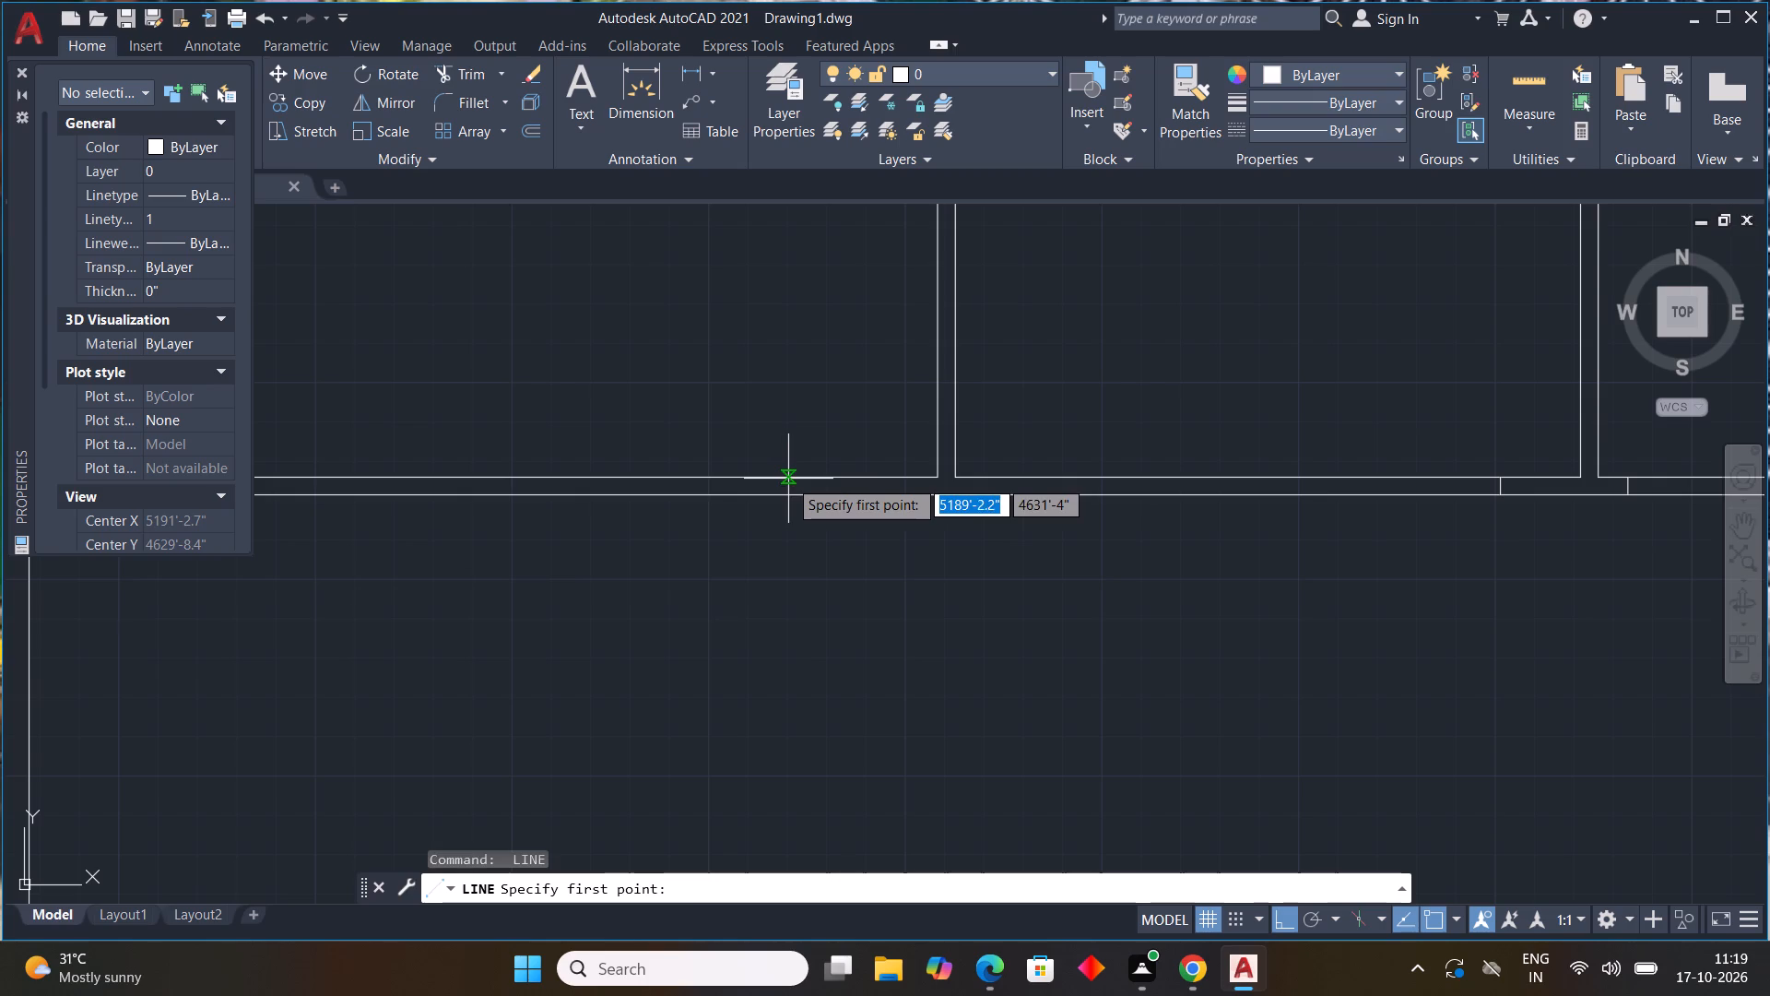
click(788, 479)
click(793, 493)
key(Escape)
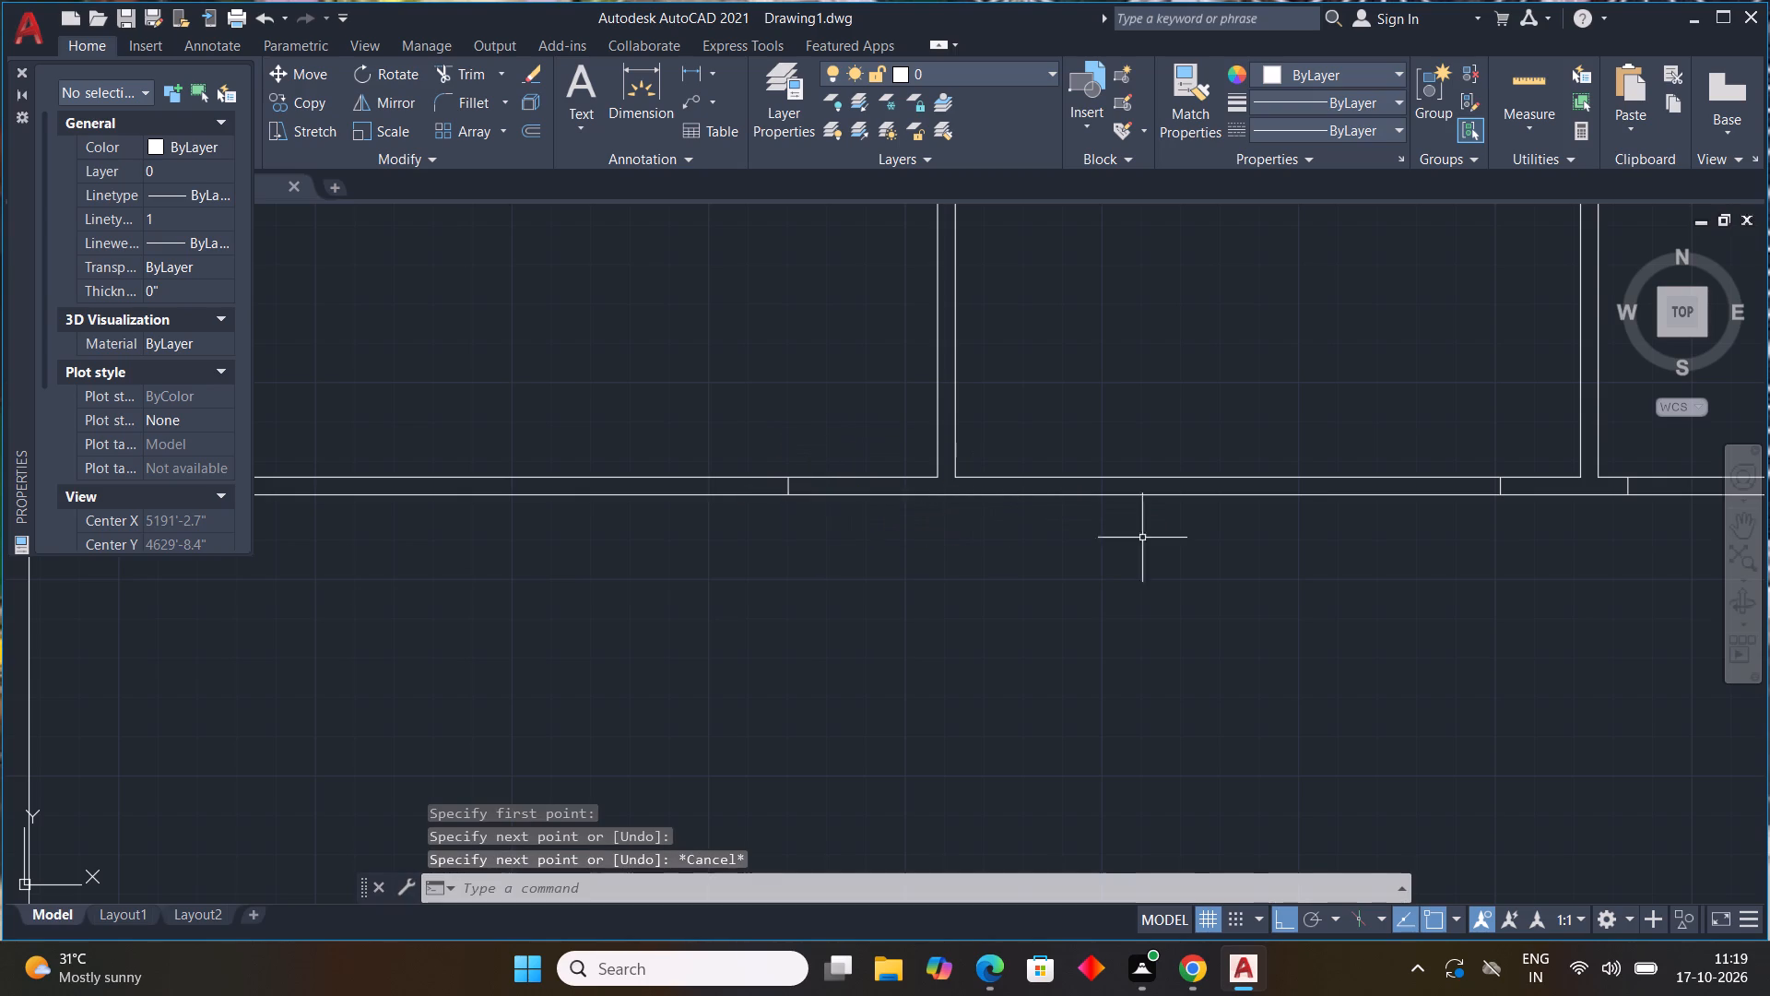
Draw a stepped line in the lower-right room: about 3'-5" down from the horizontal partition, about 6' right, and down to the bottom wall's inner line.
scroll(1395, 596, down, 3)
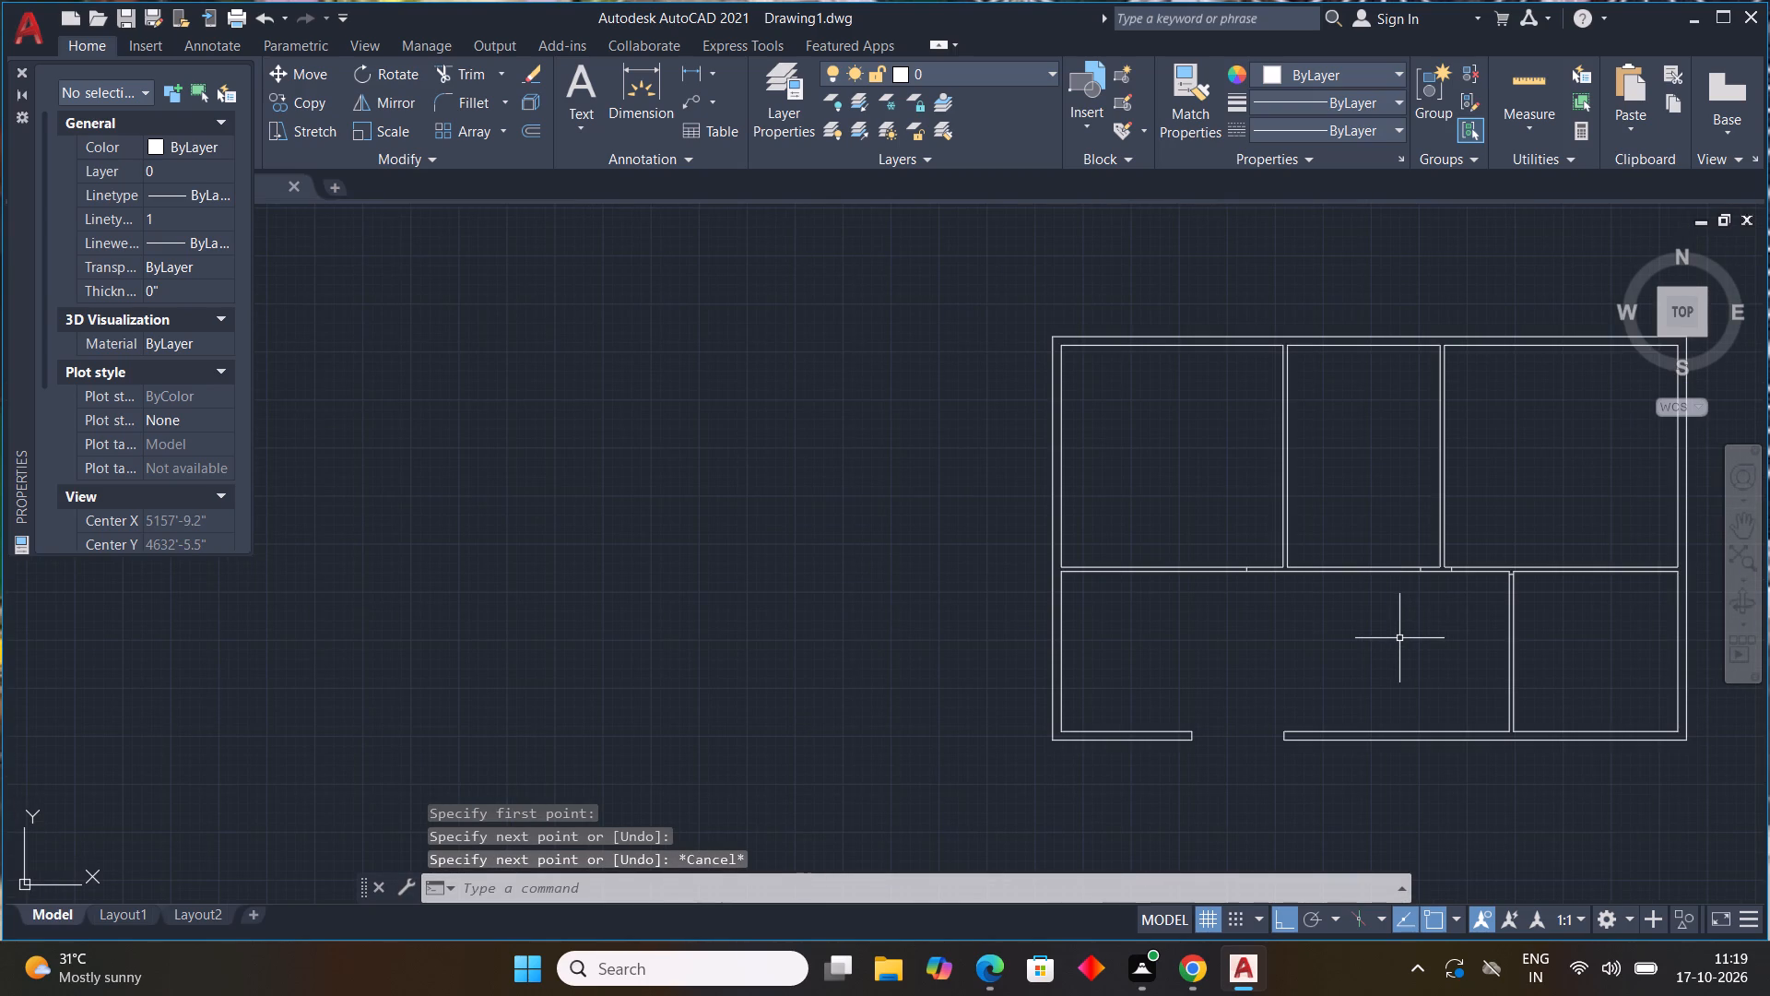
scroll(1398, 639, up, 2)
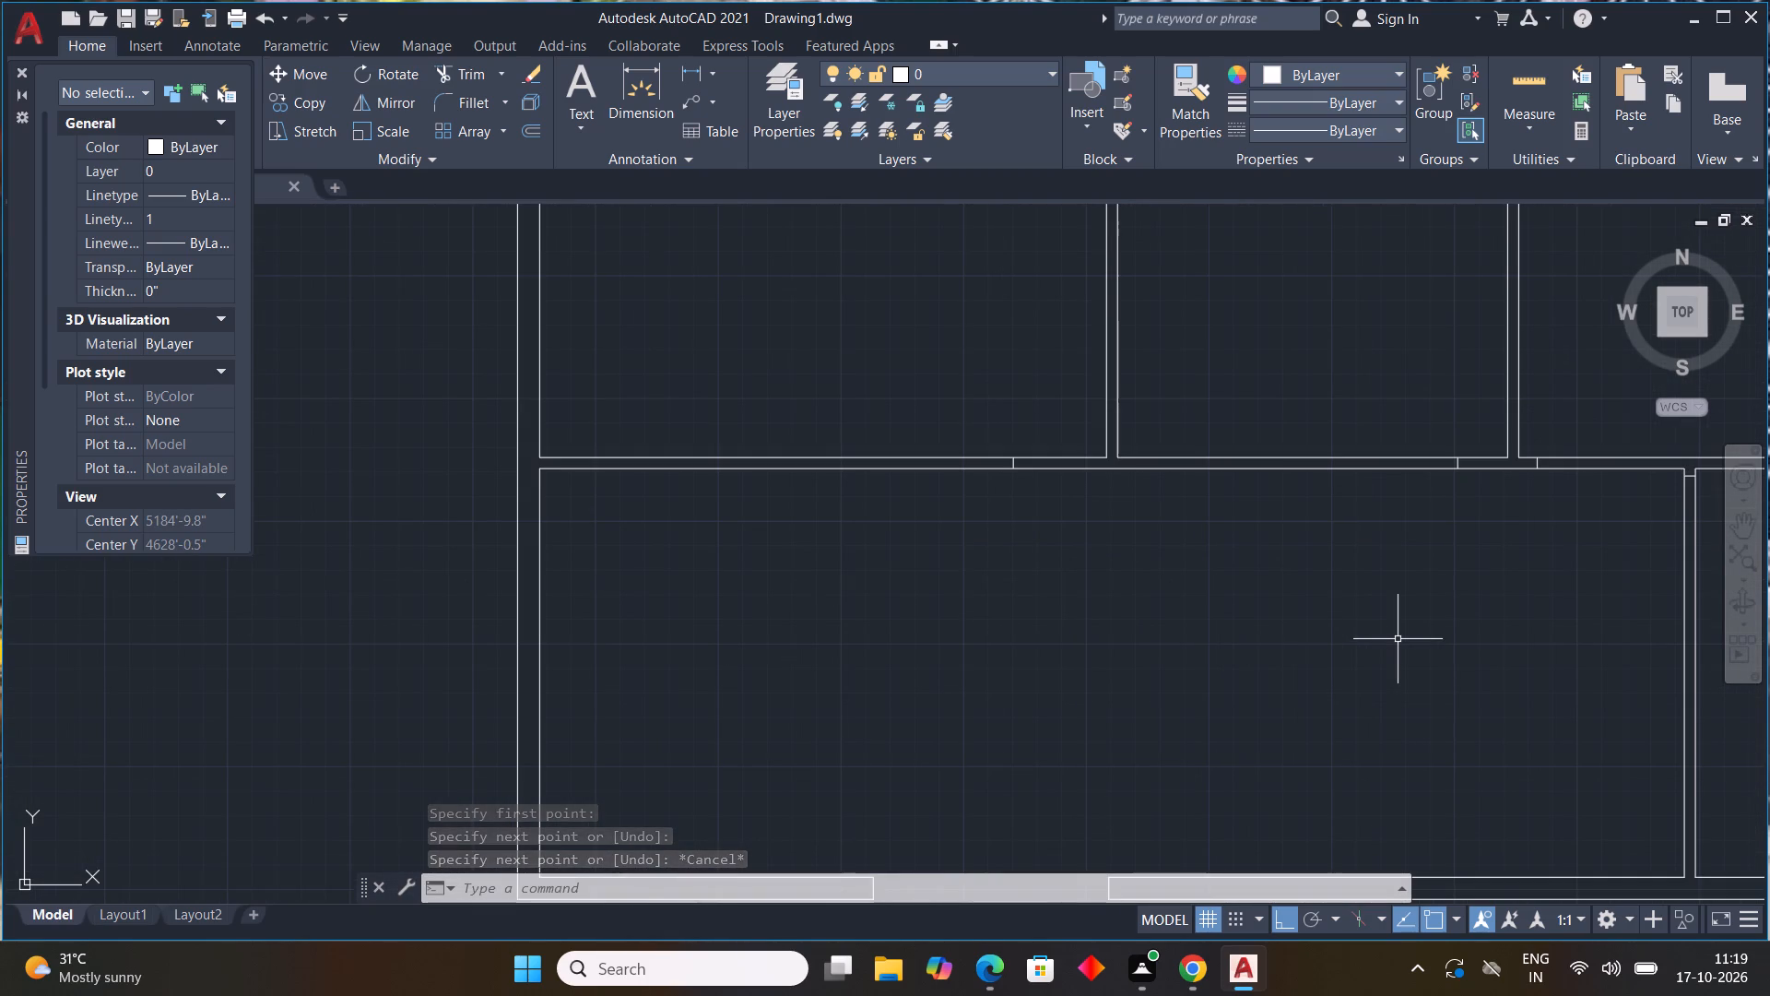
middle_drag(1390, 615, 827, 842)
scroll(849, 881, down, 1)
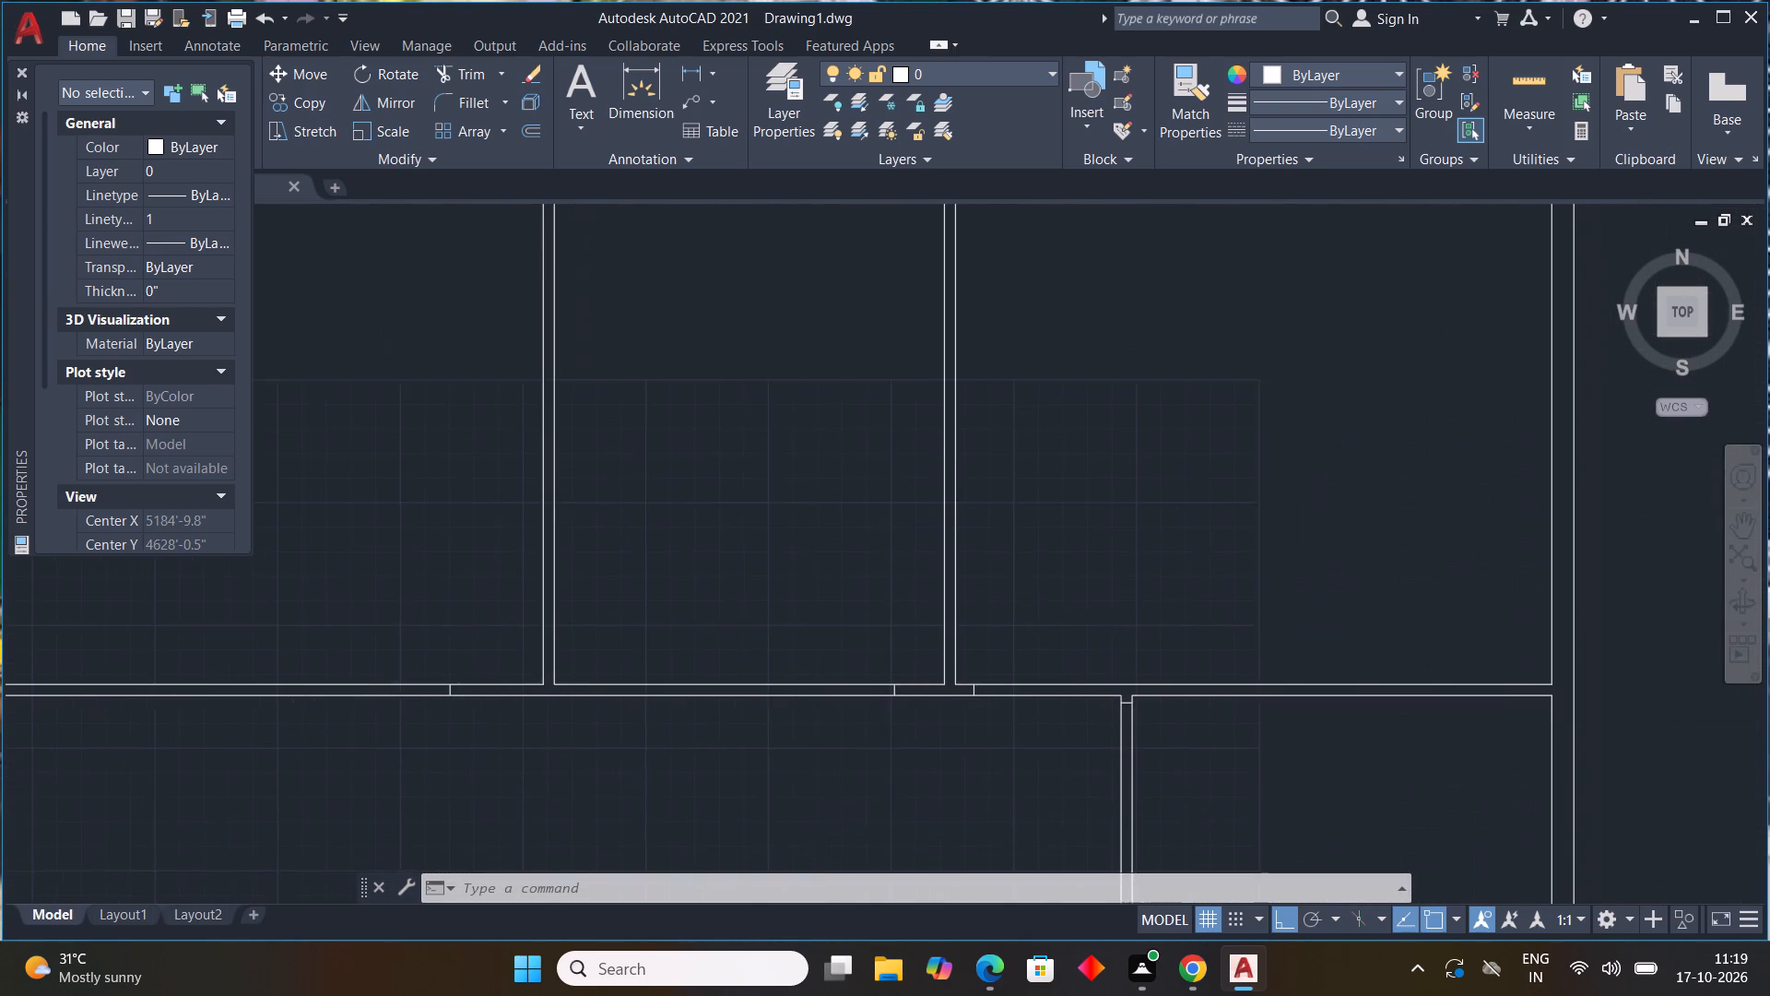
scroll(843, 596, down, 2)
text(L)
key(space)
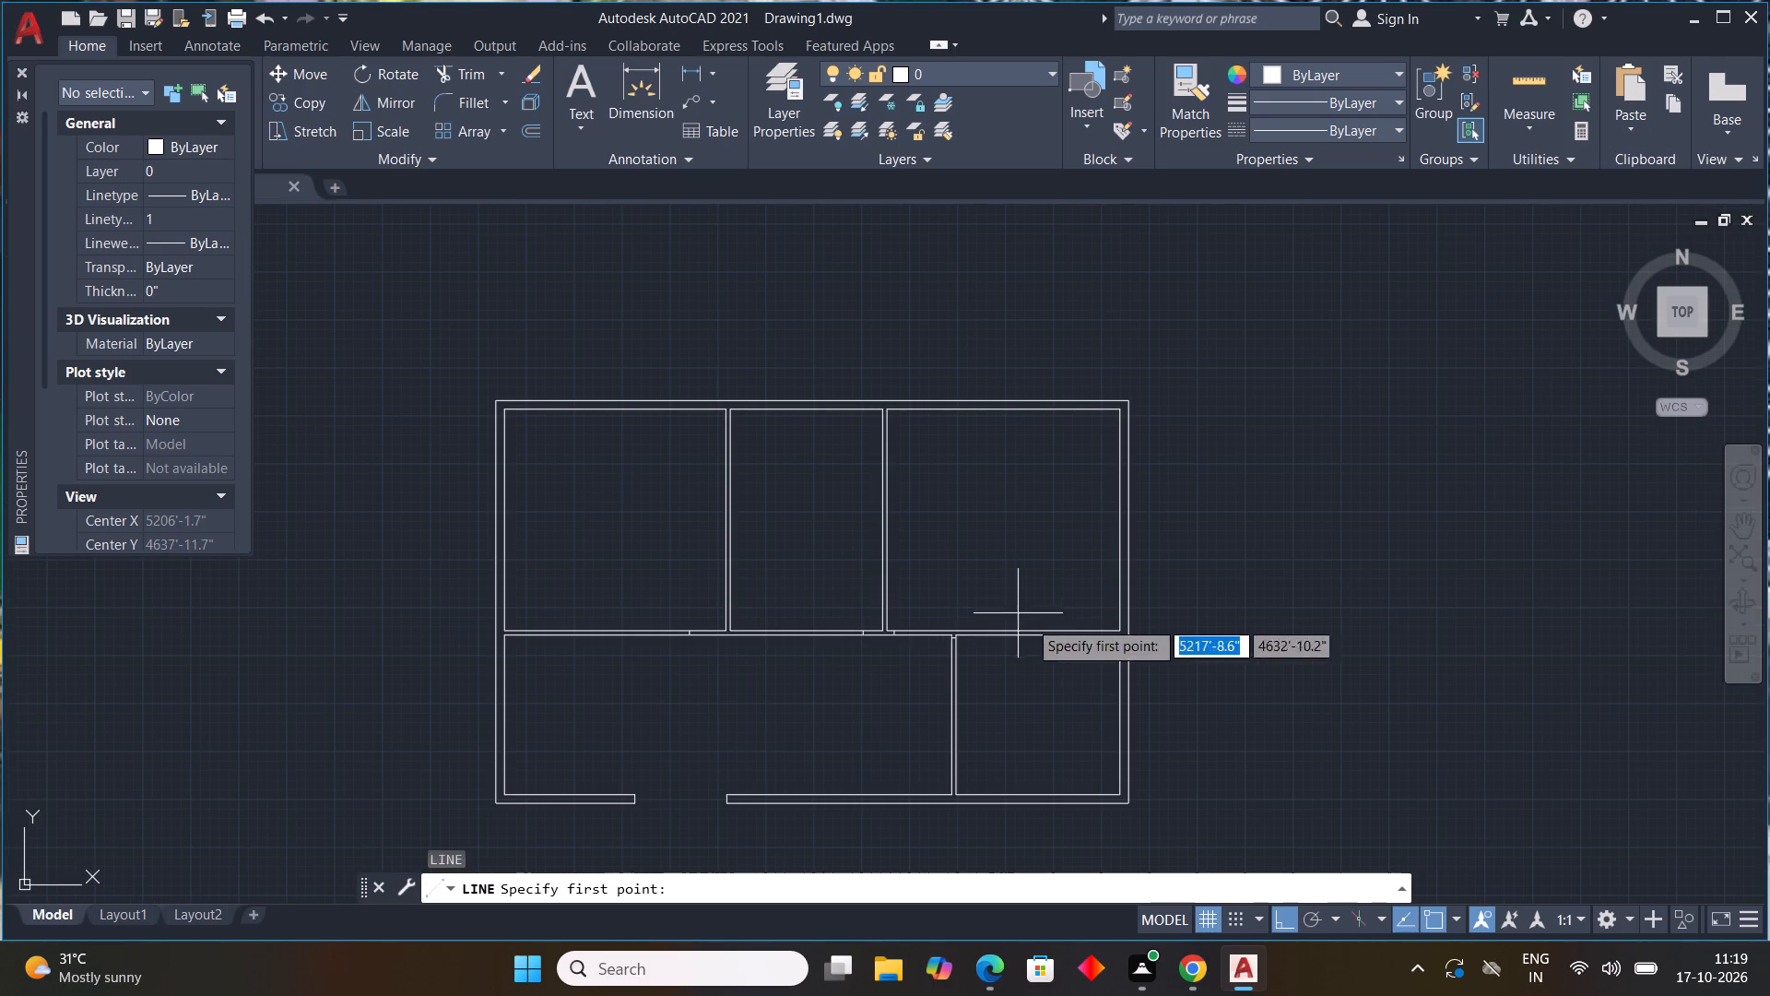
scroll(1122, 680, up, 3)
scroll(466, 480, down, 2)
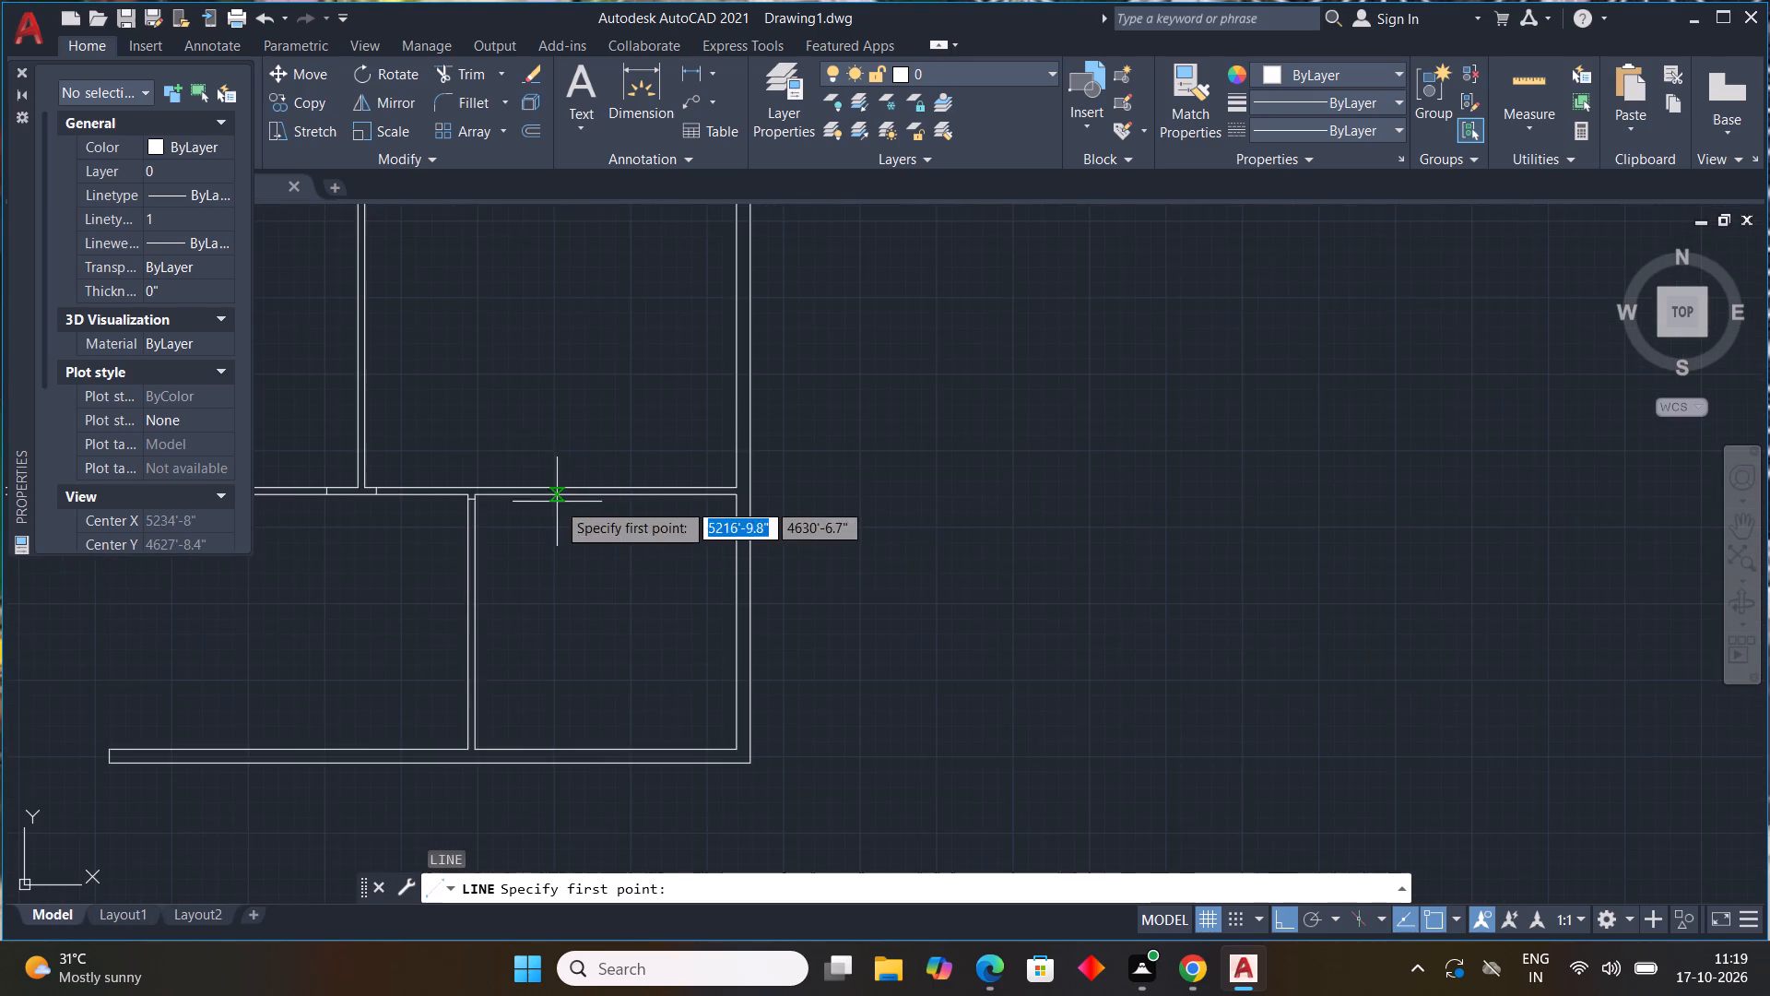
middle_drag(619, 527, 753, 536)
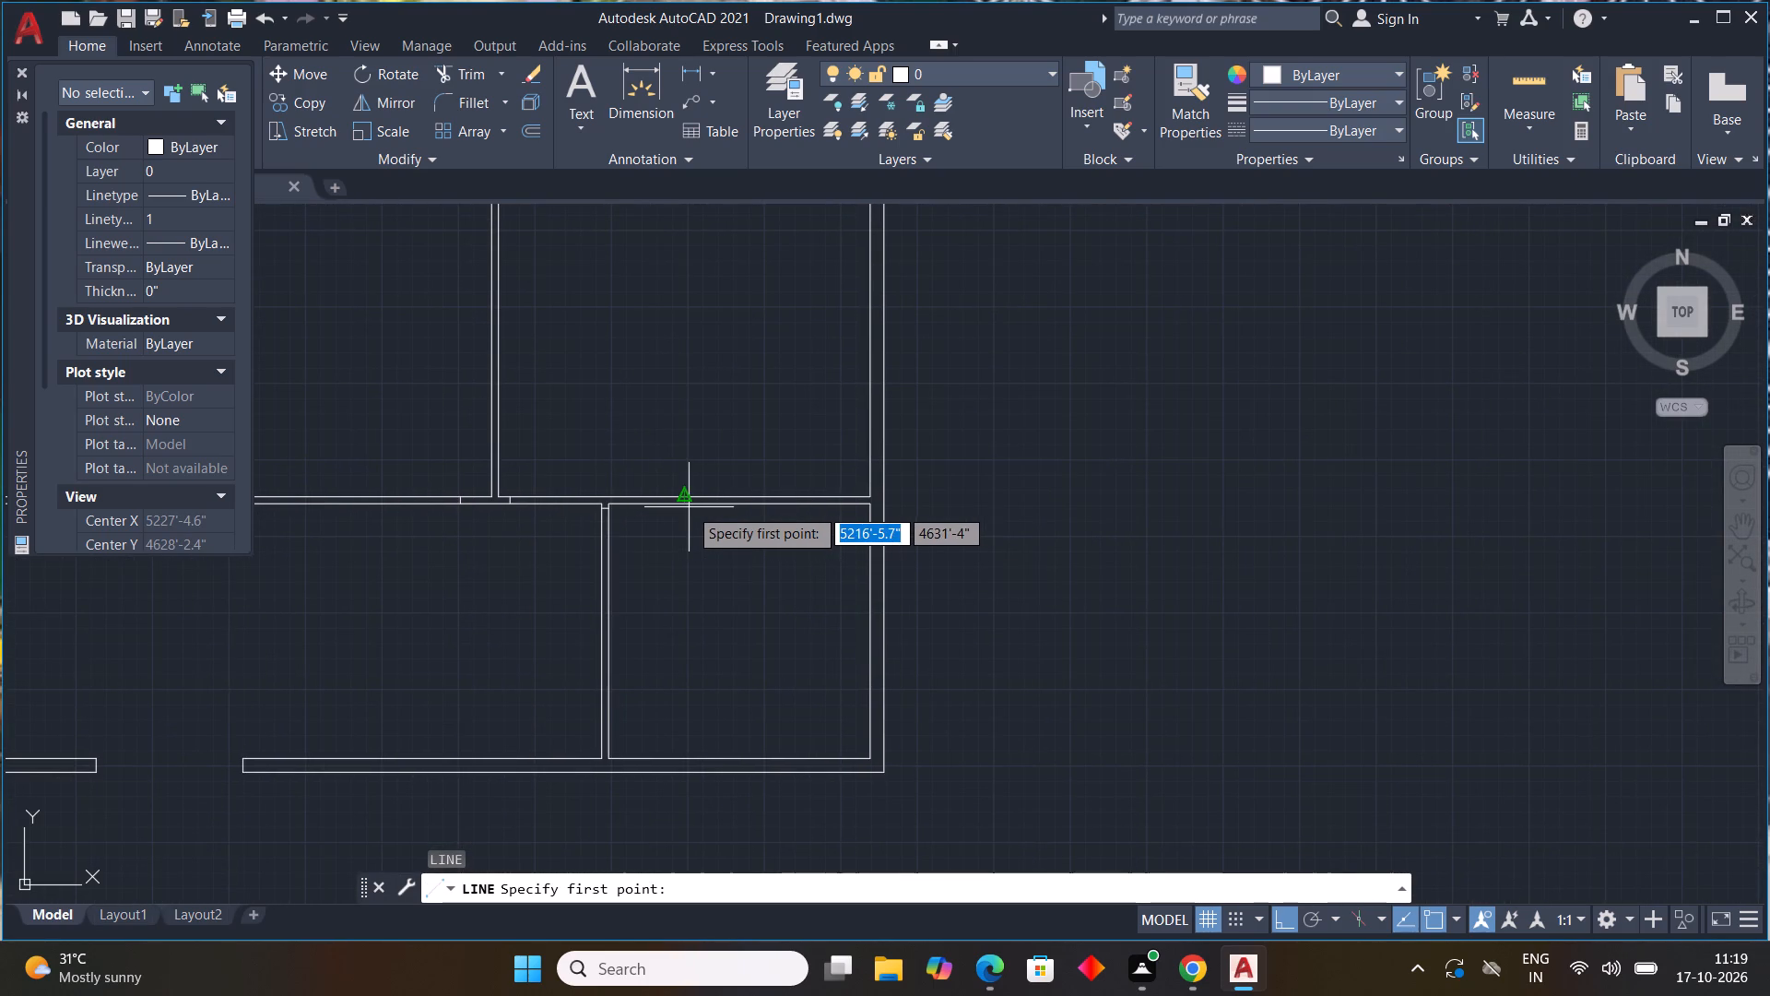
scroll(681, 513, up, 1)
click(696, 503)
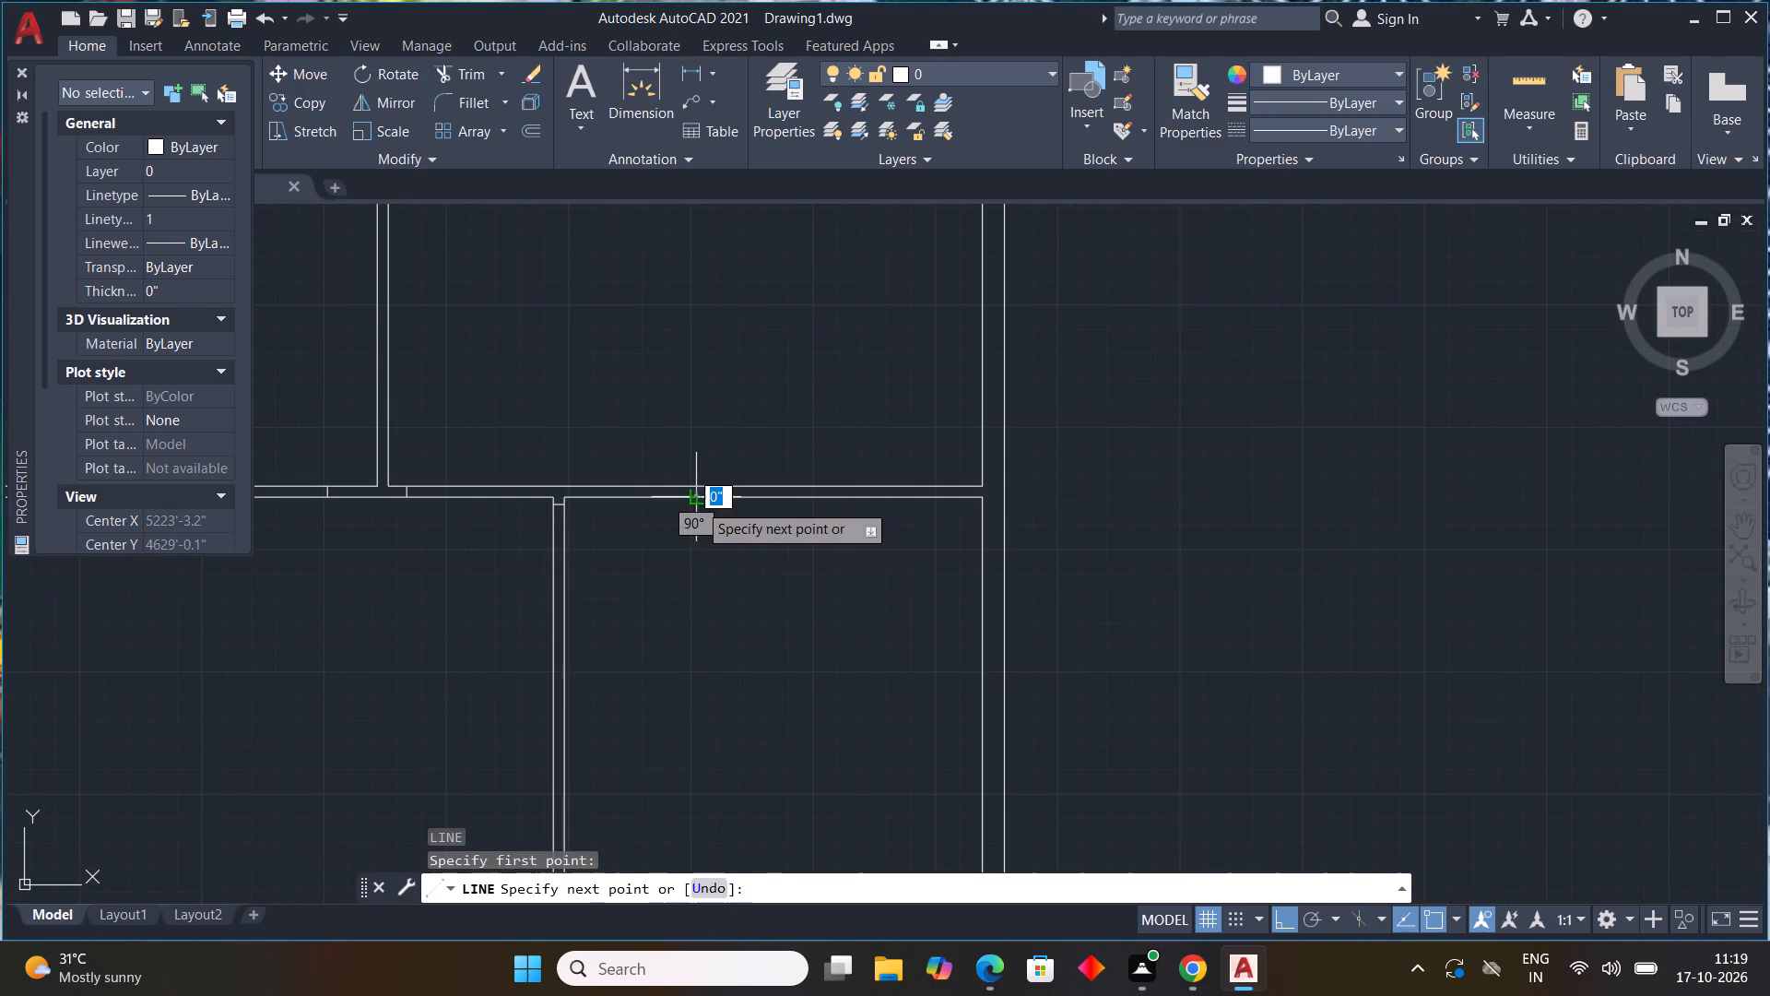
click(701, 598)
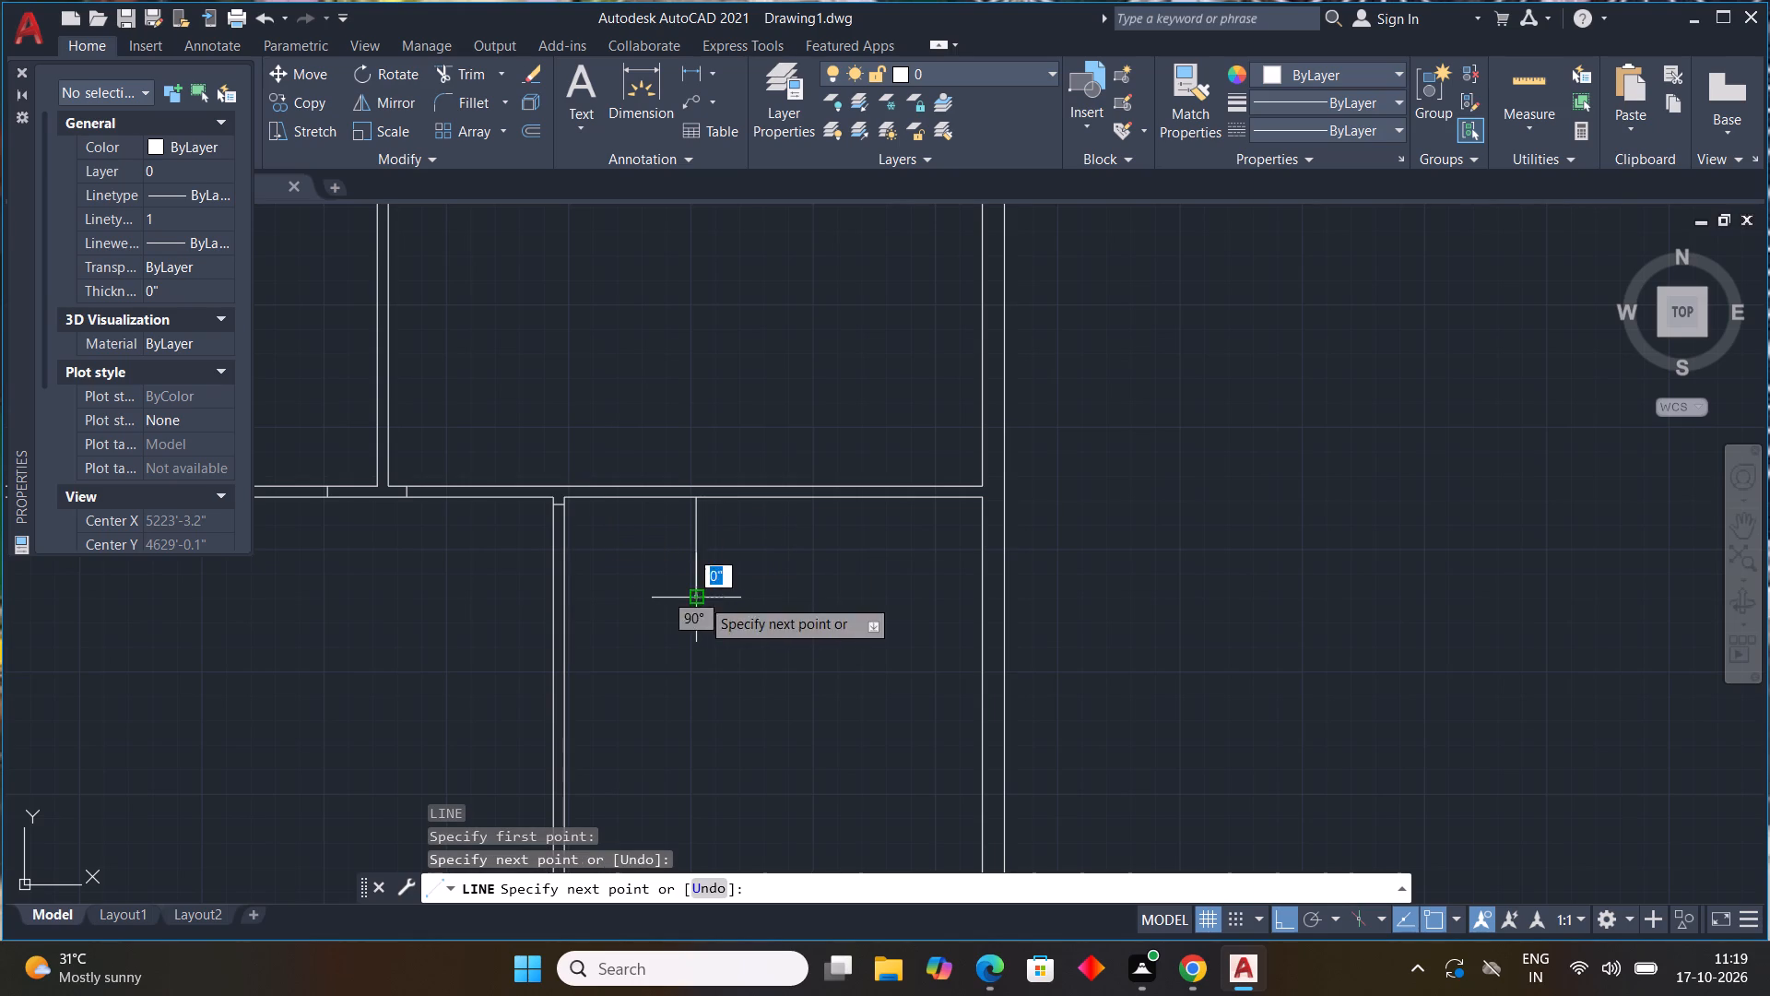
click(873, 588)
scroll(938, 718, down, 2)
middle_drag(935, 715, 927, 700)
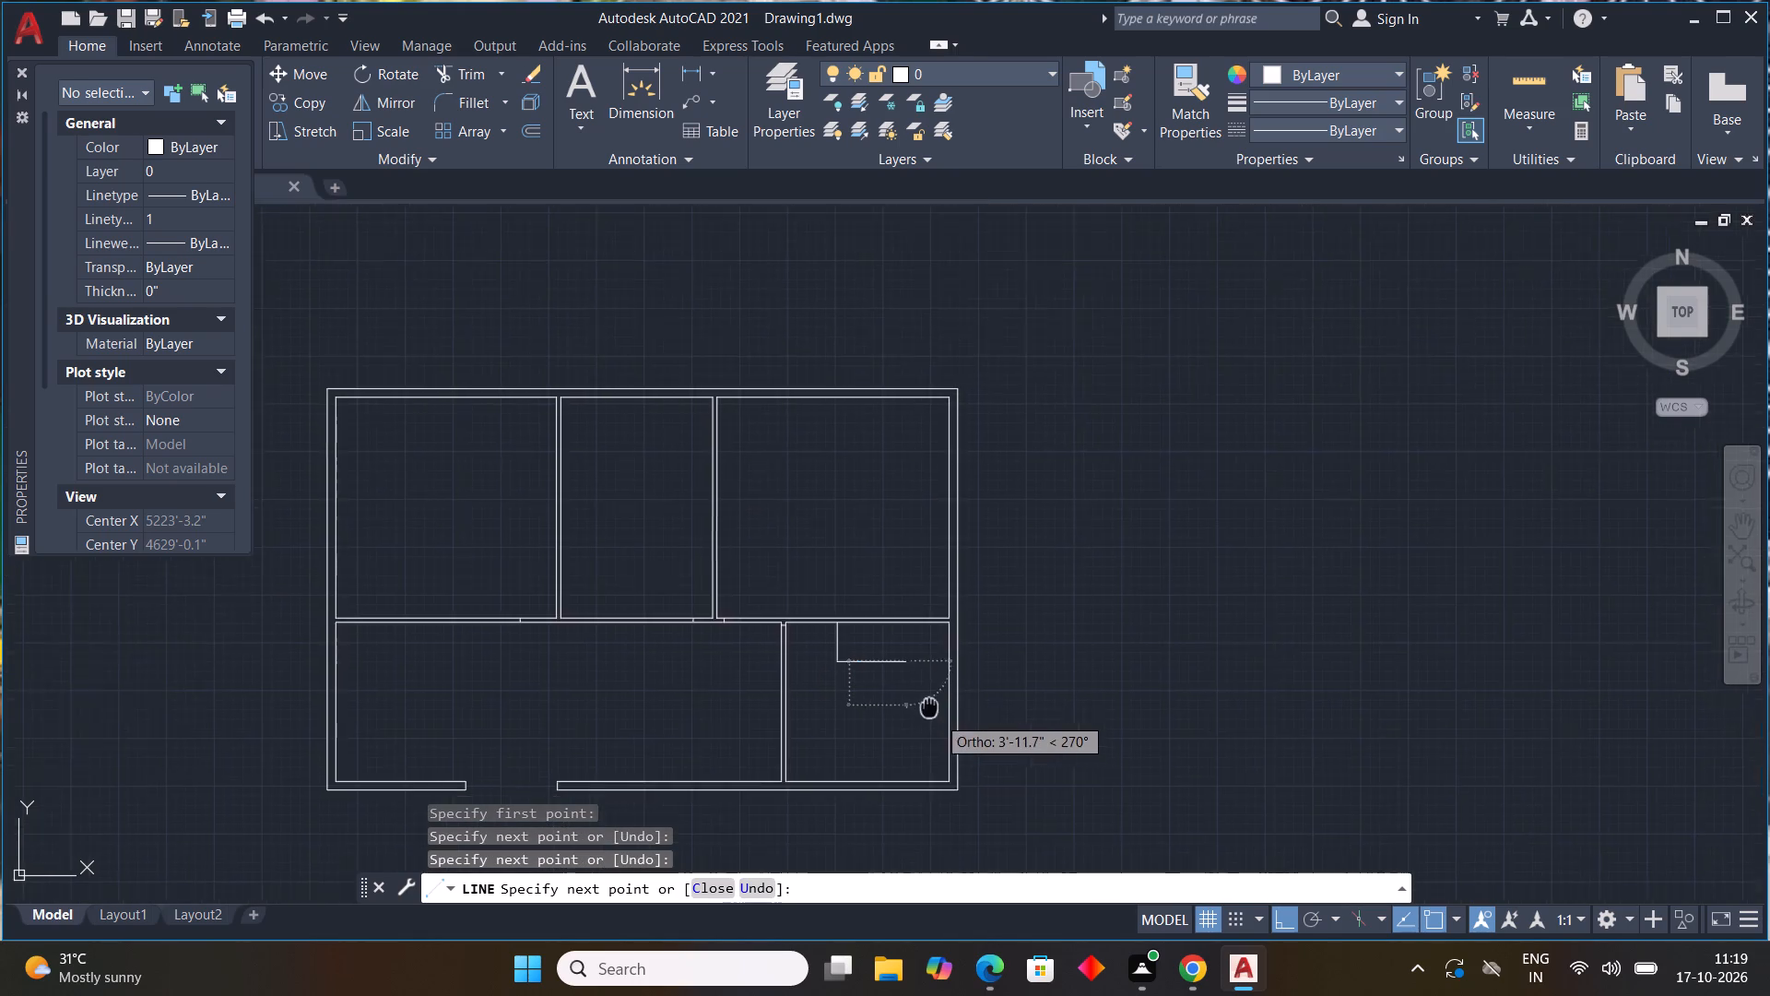
middle_drag(927, 700, 900, 521)
scroll(880, 587, up, 3)
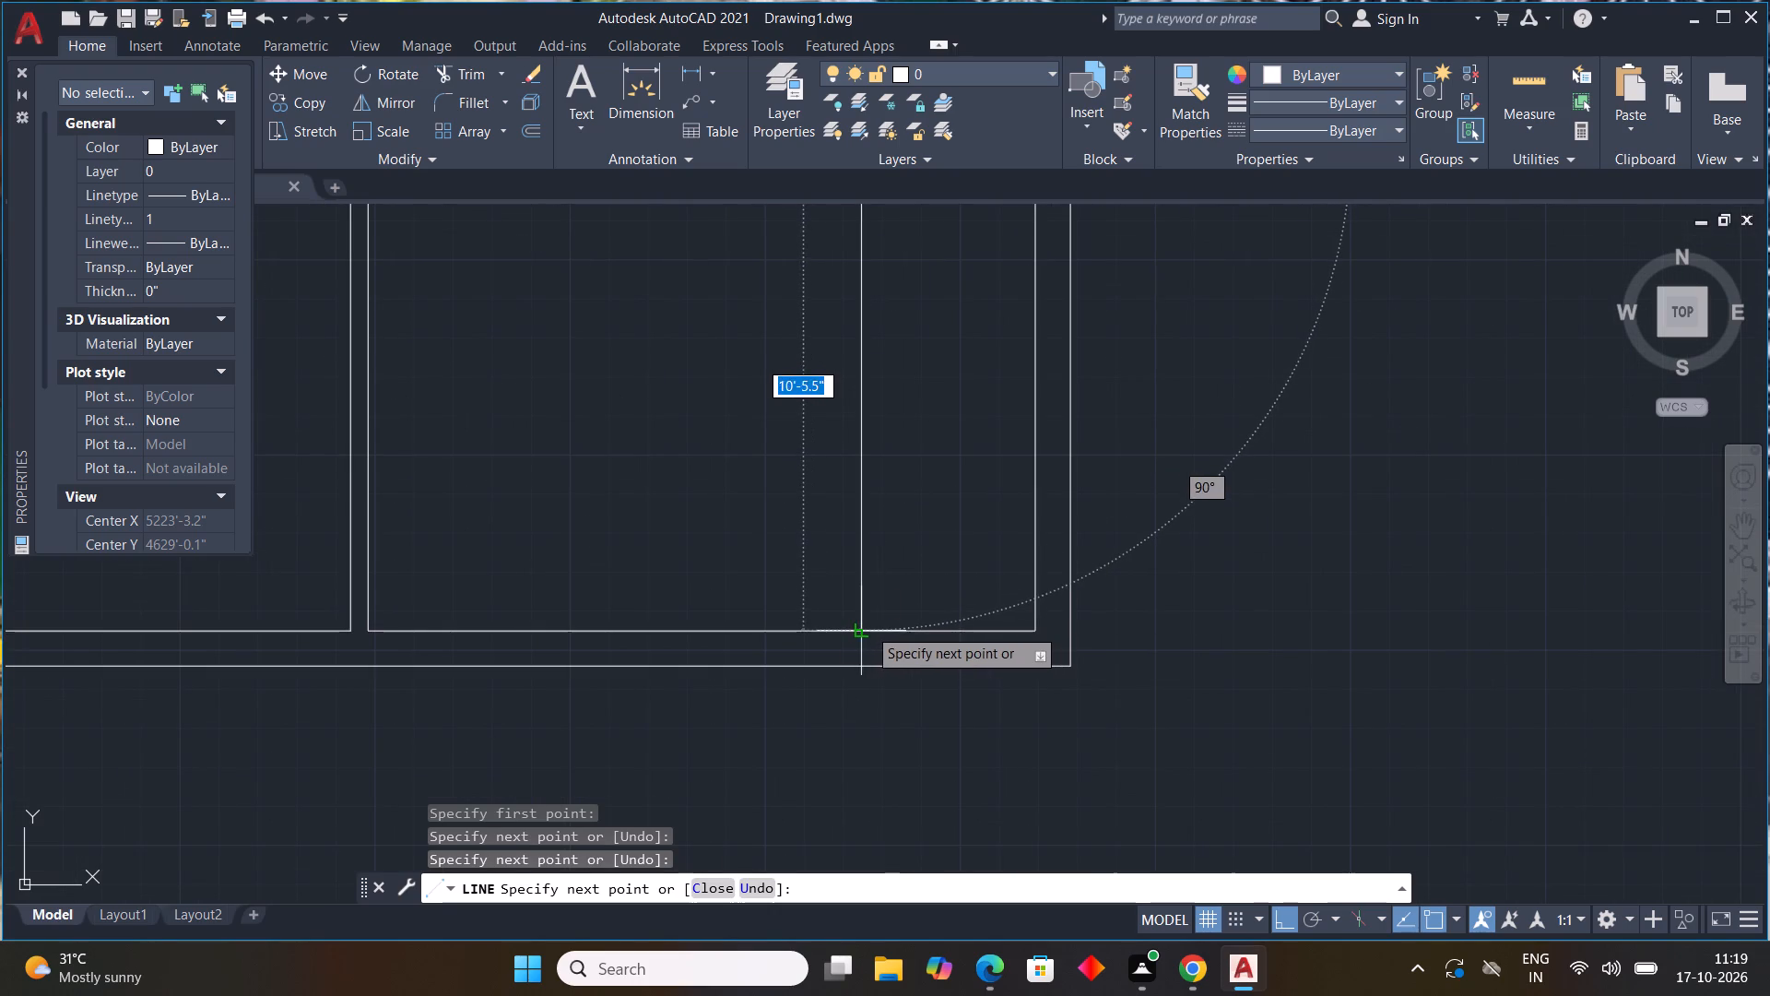
click(867, 627)
key(Escape)
Offset the top wall's inner line 5'3" downward within the upper middle room.
scroll(1049, 609, down, 2)
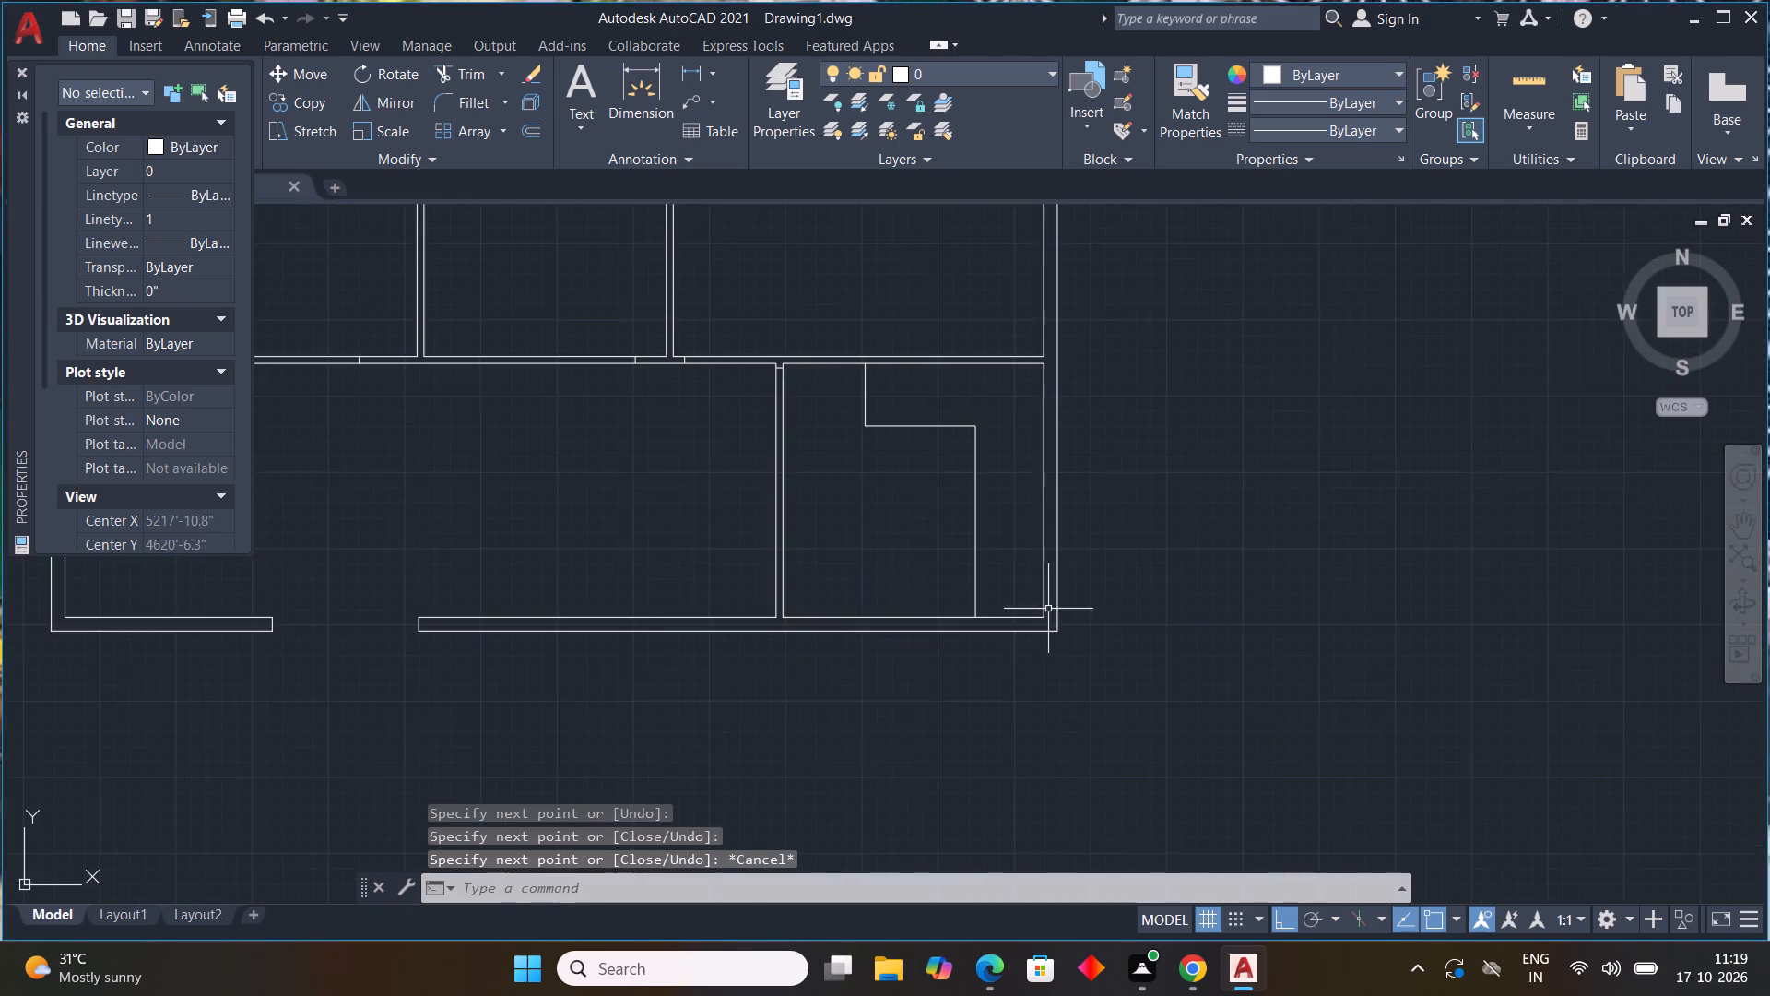
scroll(965, 642, down, 1)
middle_drag(942, 646, 1071, 628)
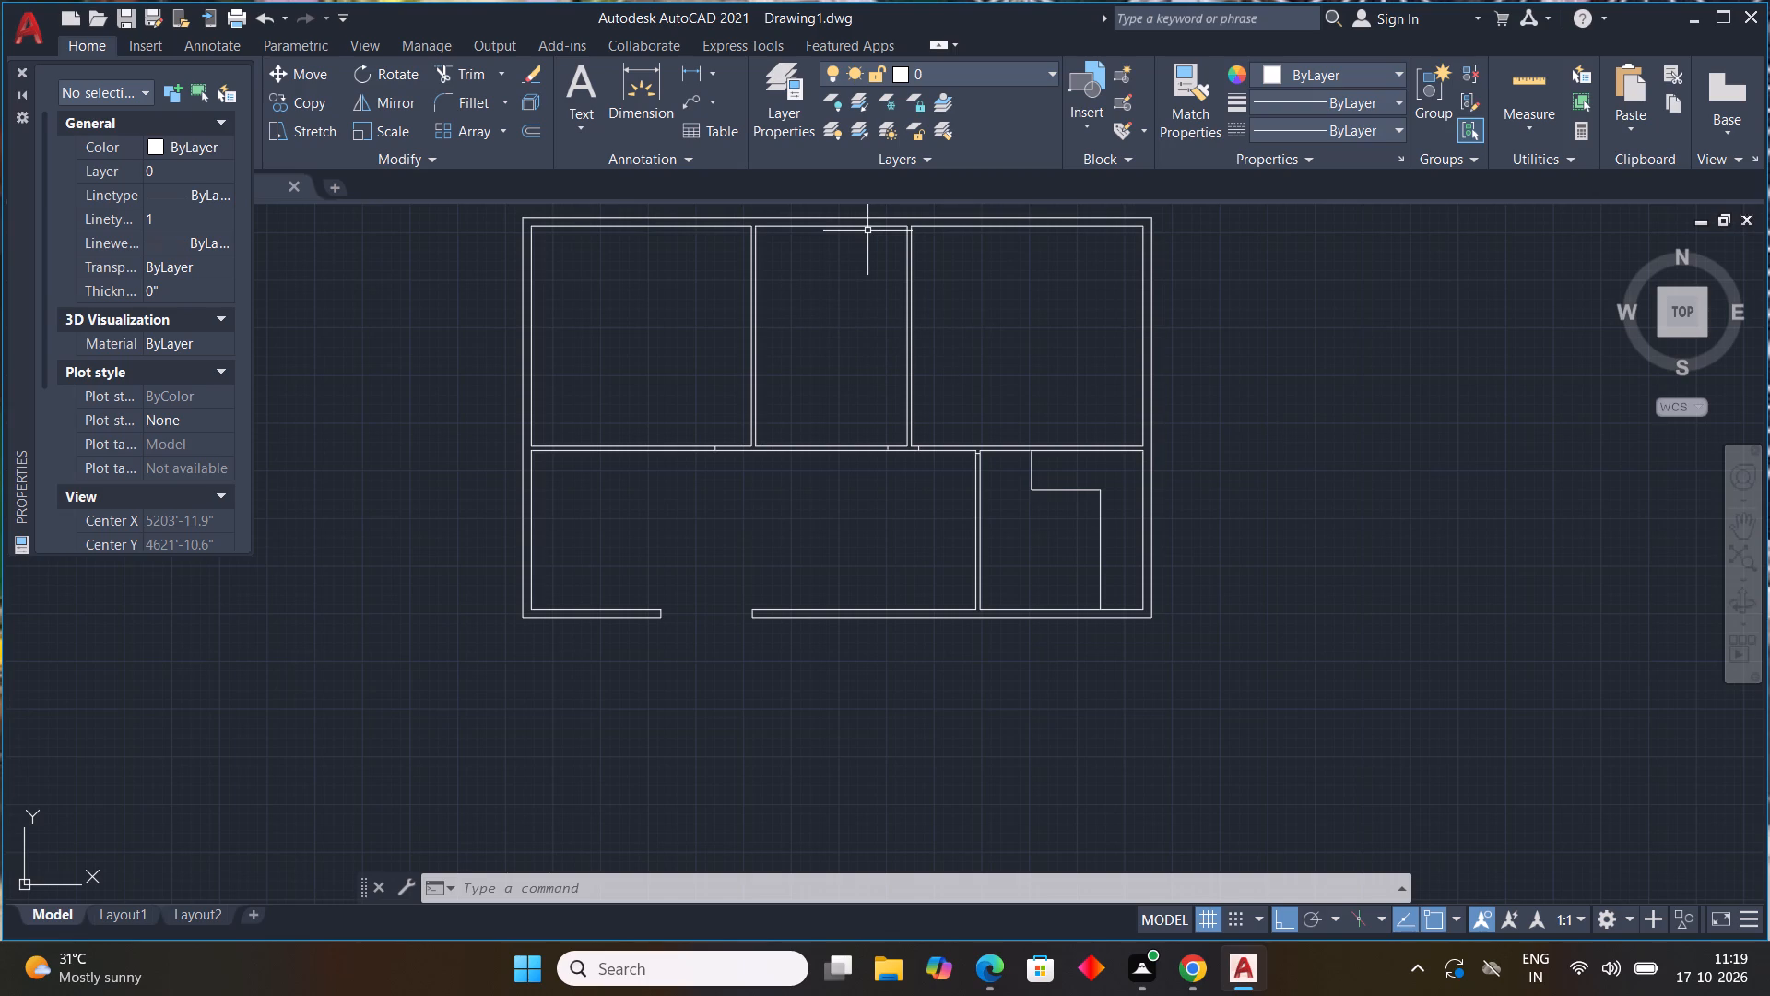
text(OFF)
key(space)
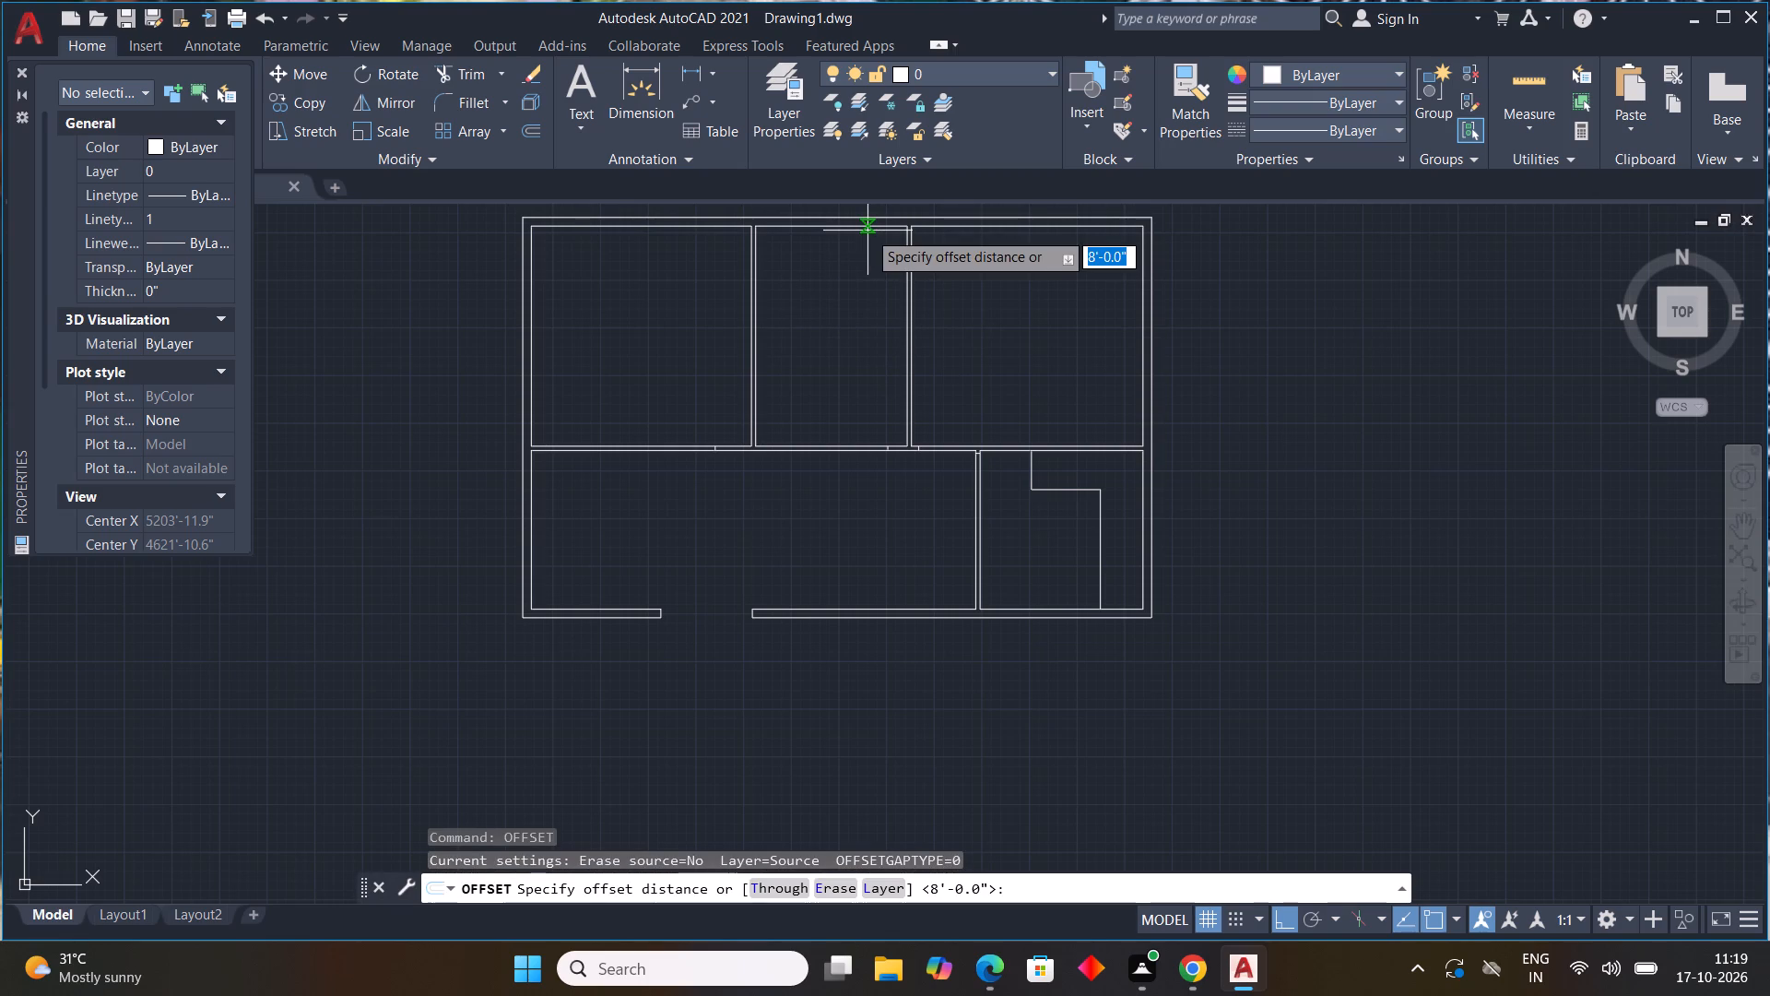
text(5')
text(3")
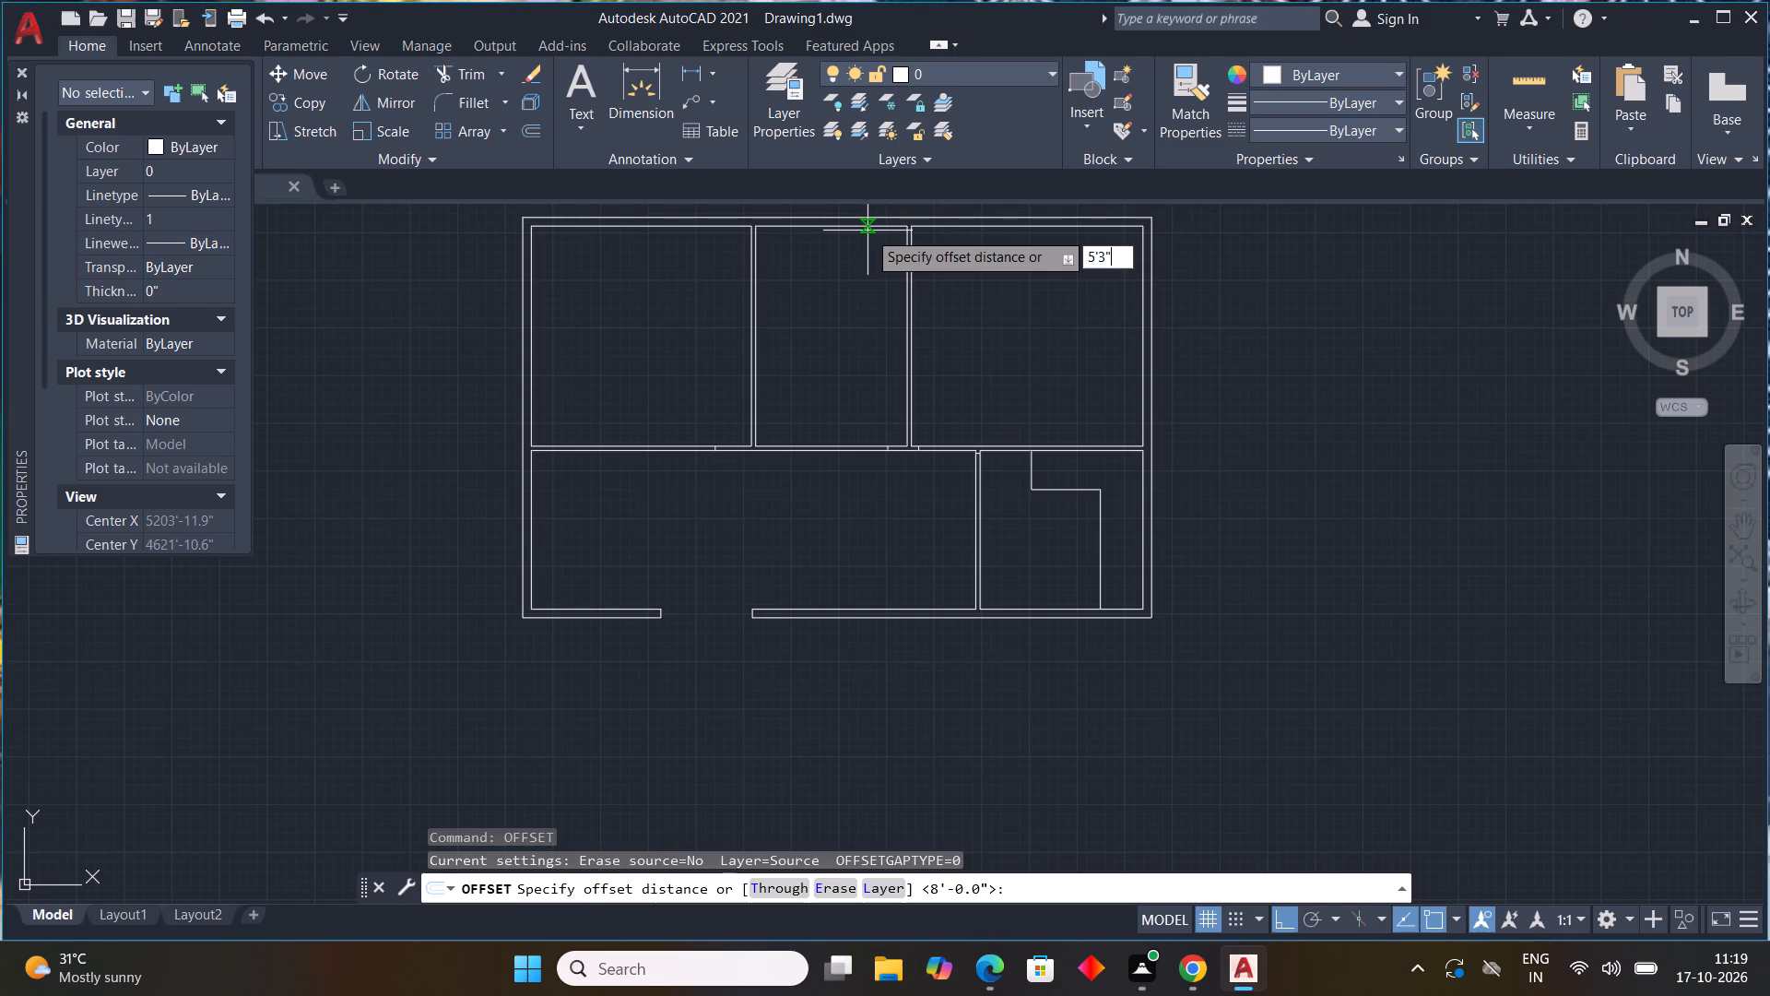
key(Return)
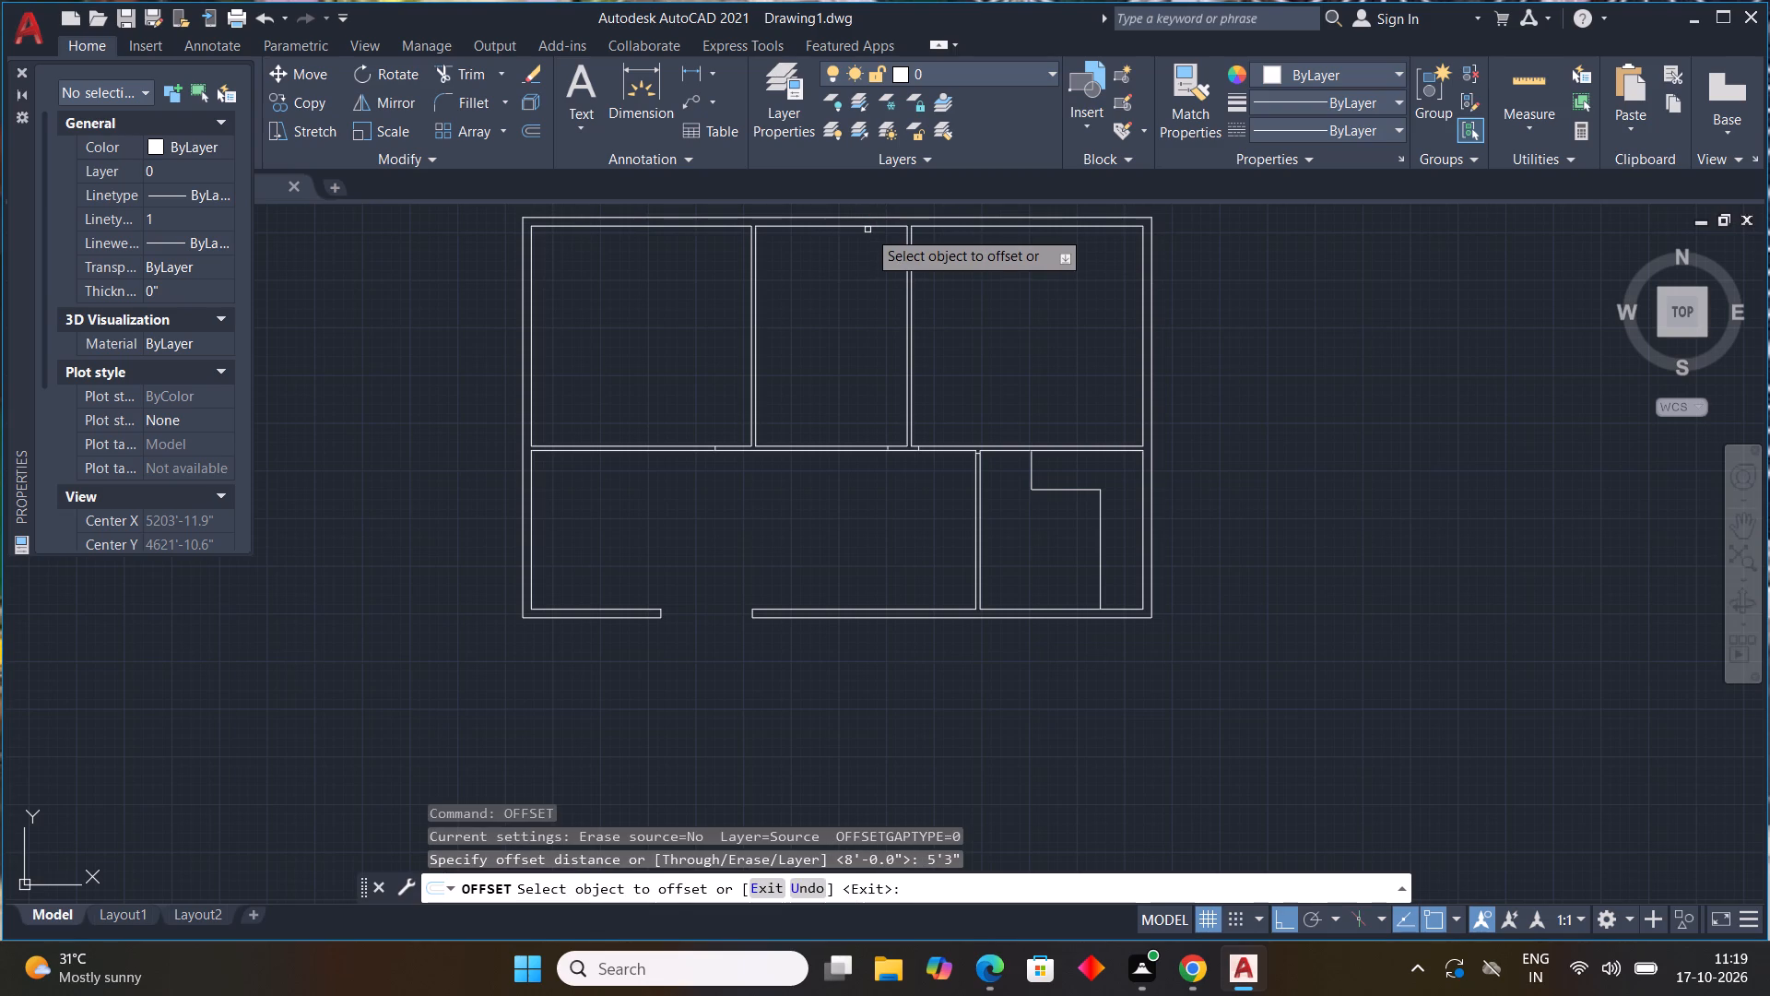
click(867, 230)
click(872, 224)
click(894, 295)
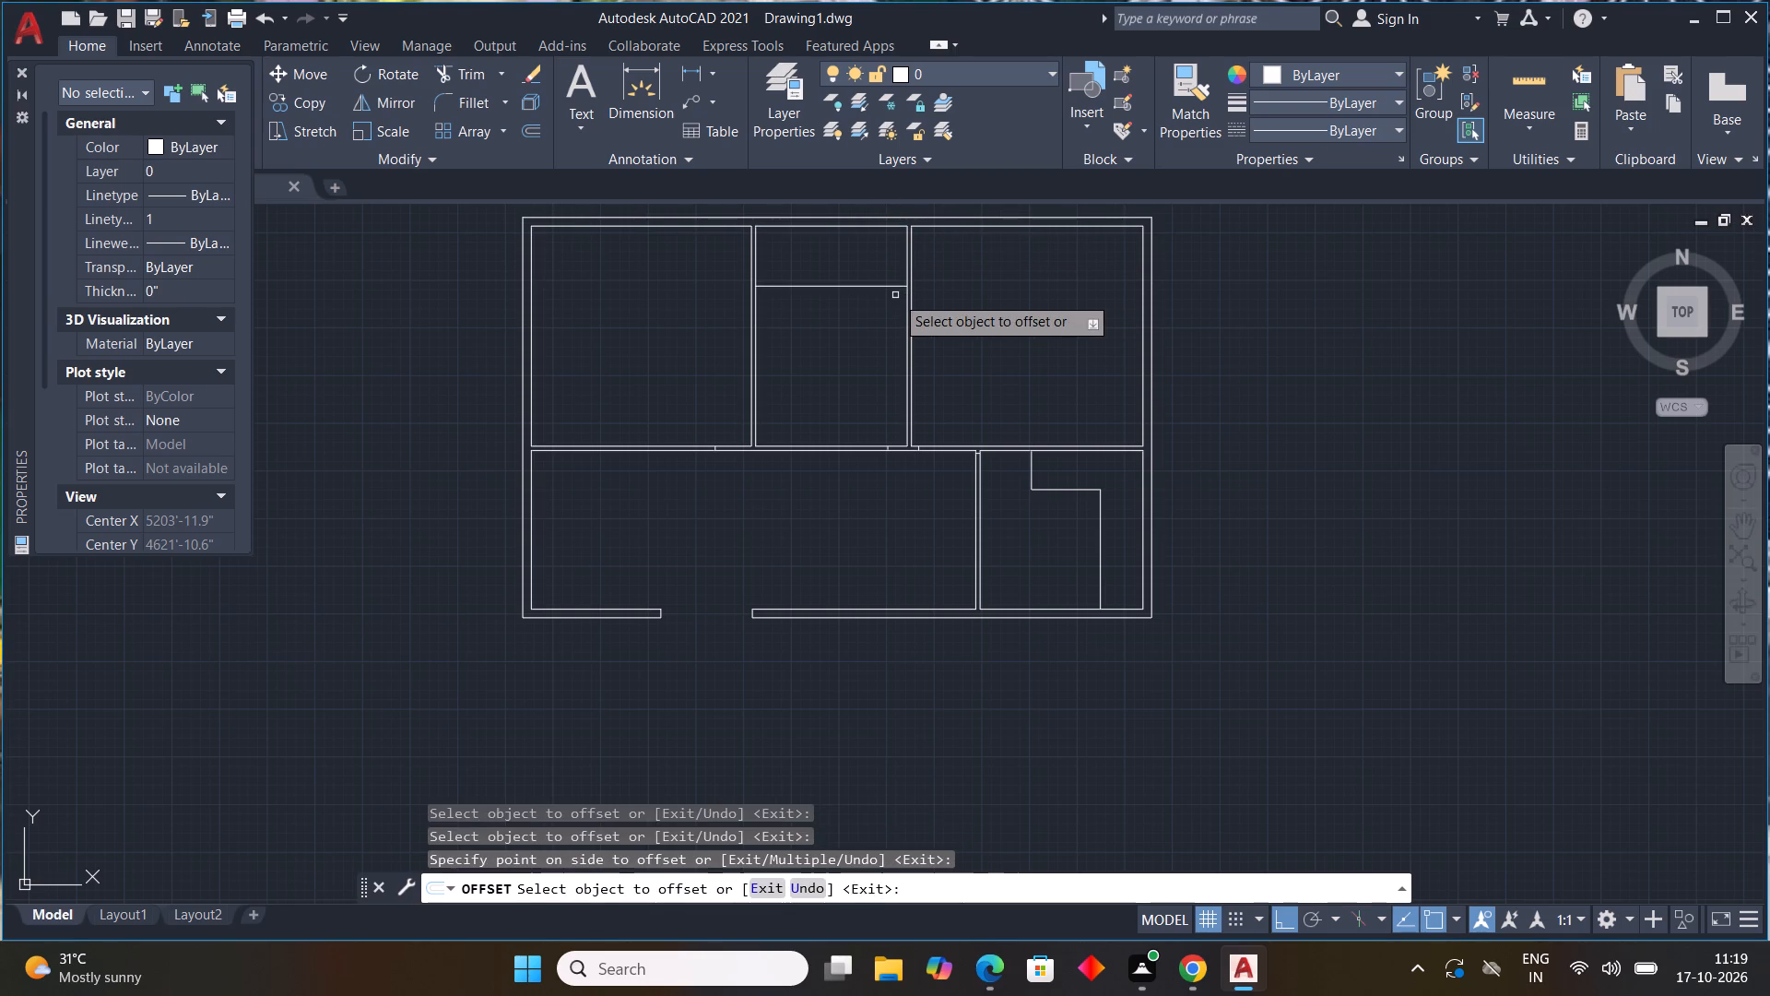
key(Escape)
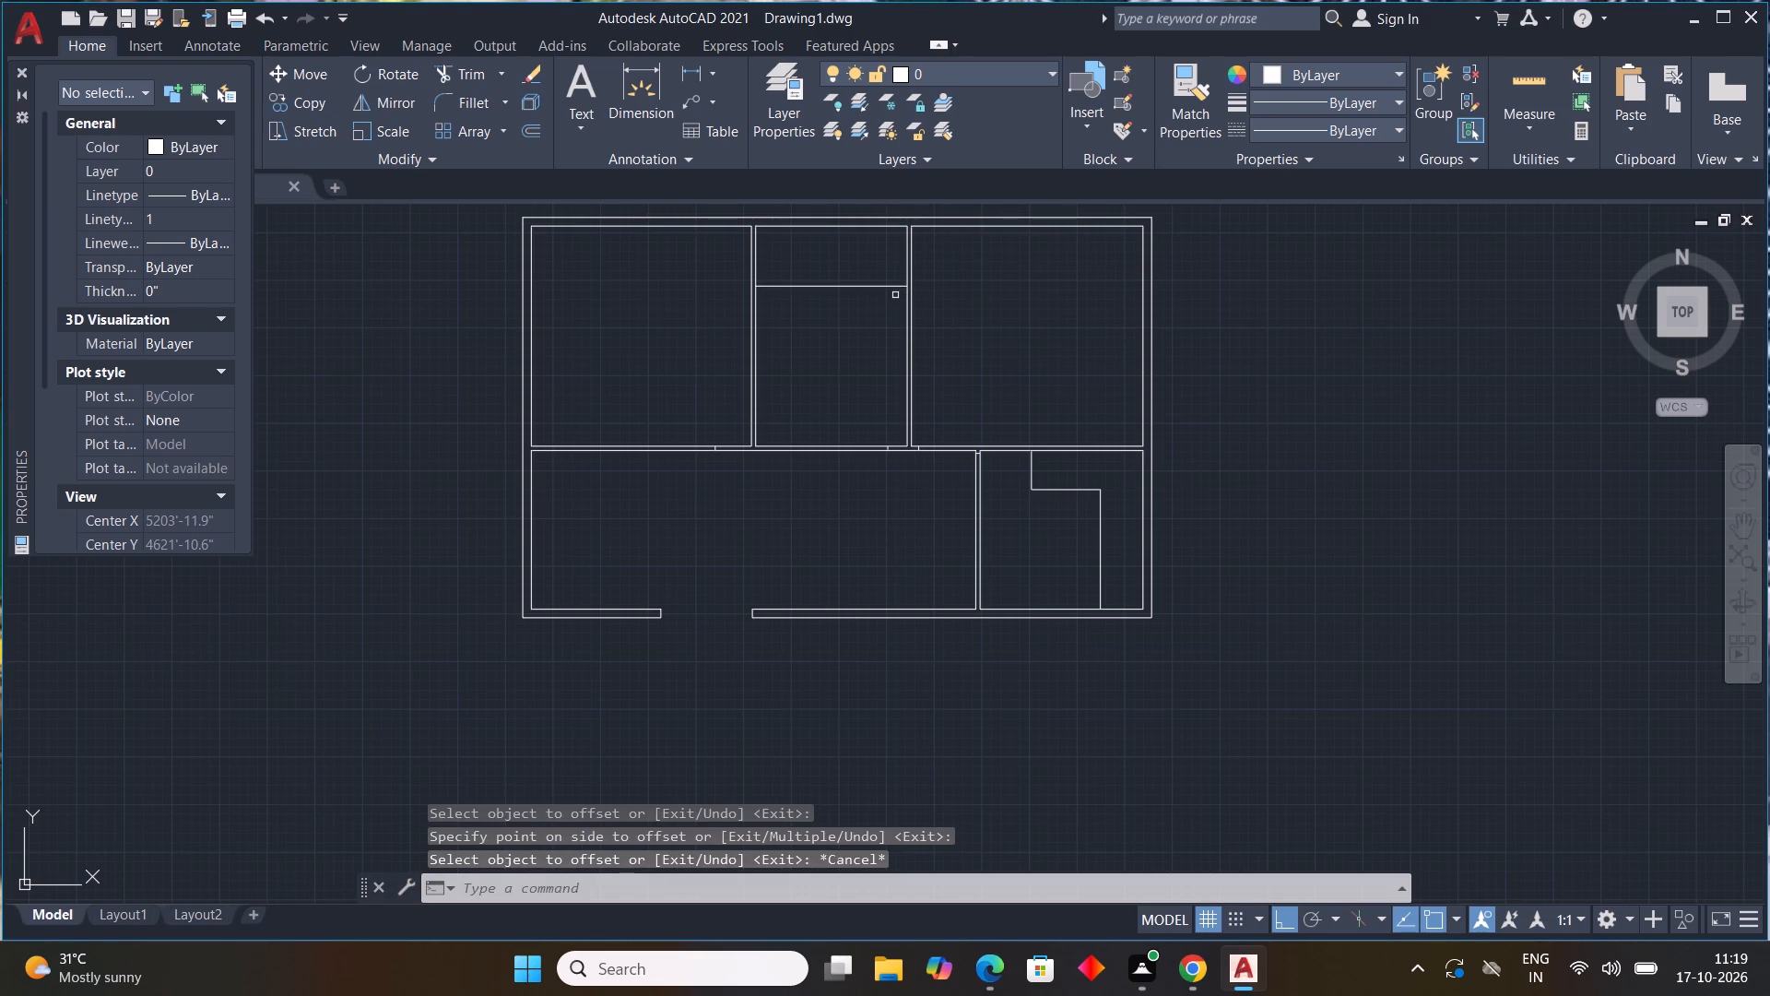
Offset the new horizontal line in the upper middle room 4.5" downward to form a partition.
key(space)
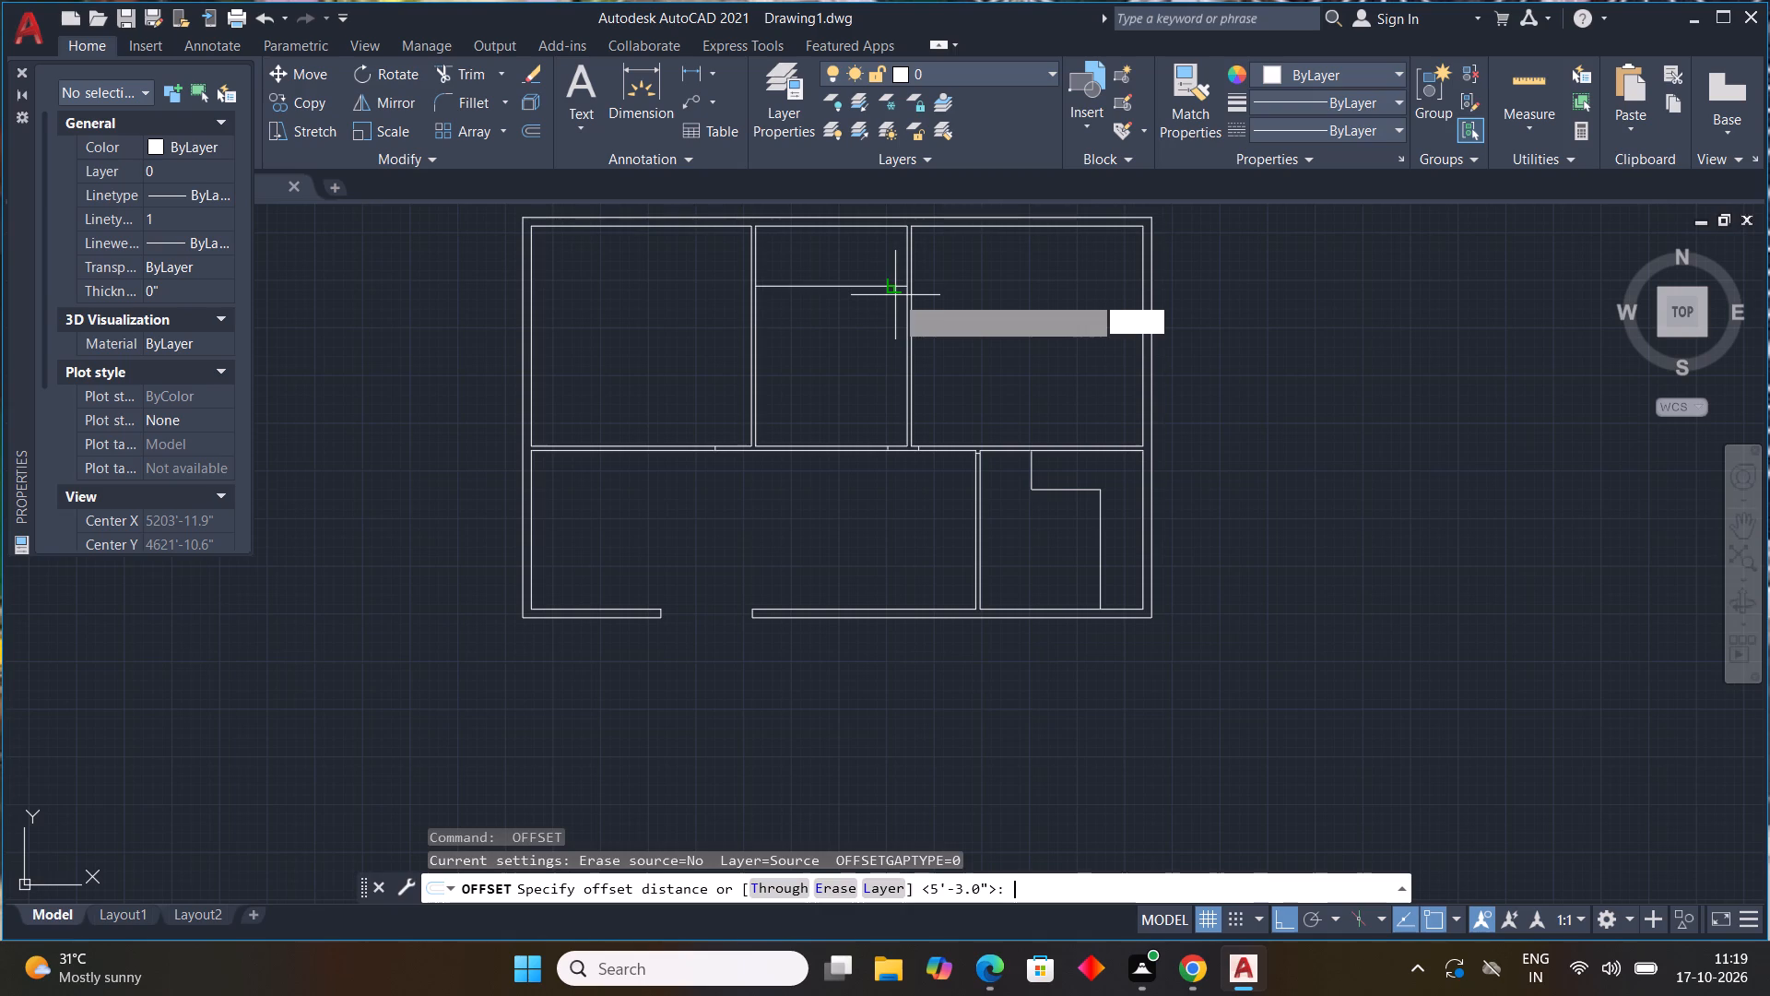
text(4.5)
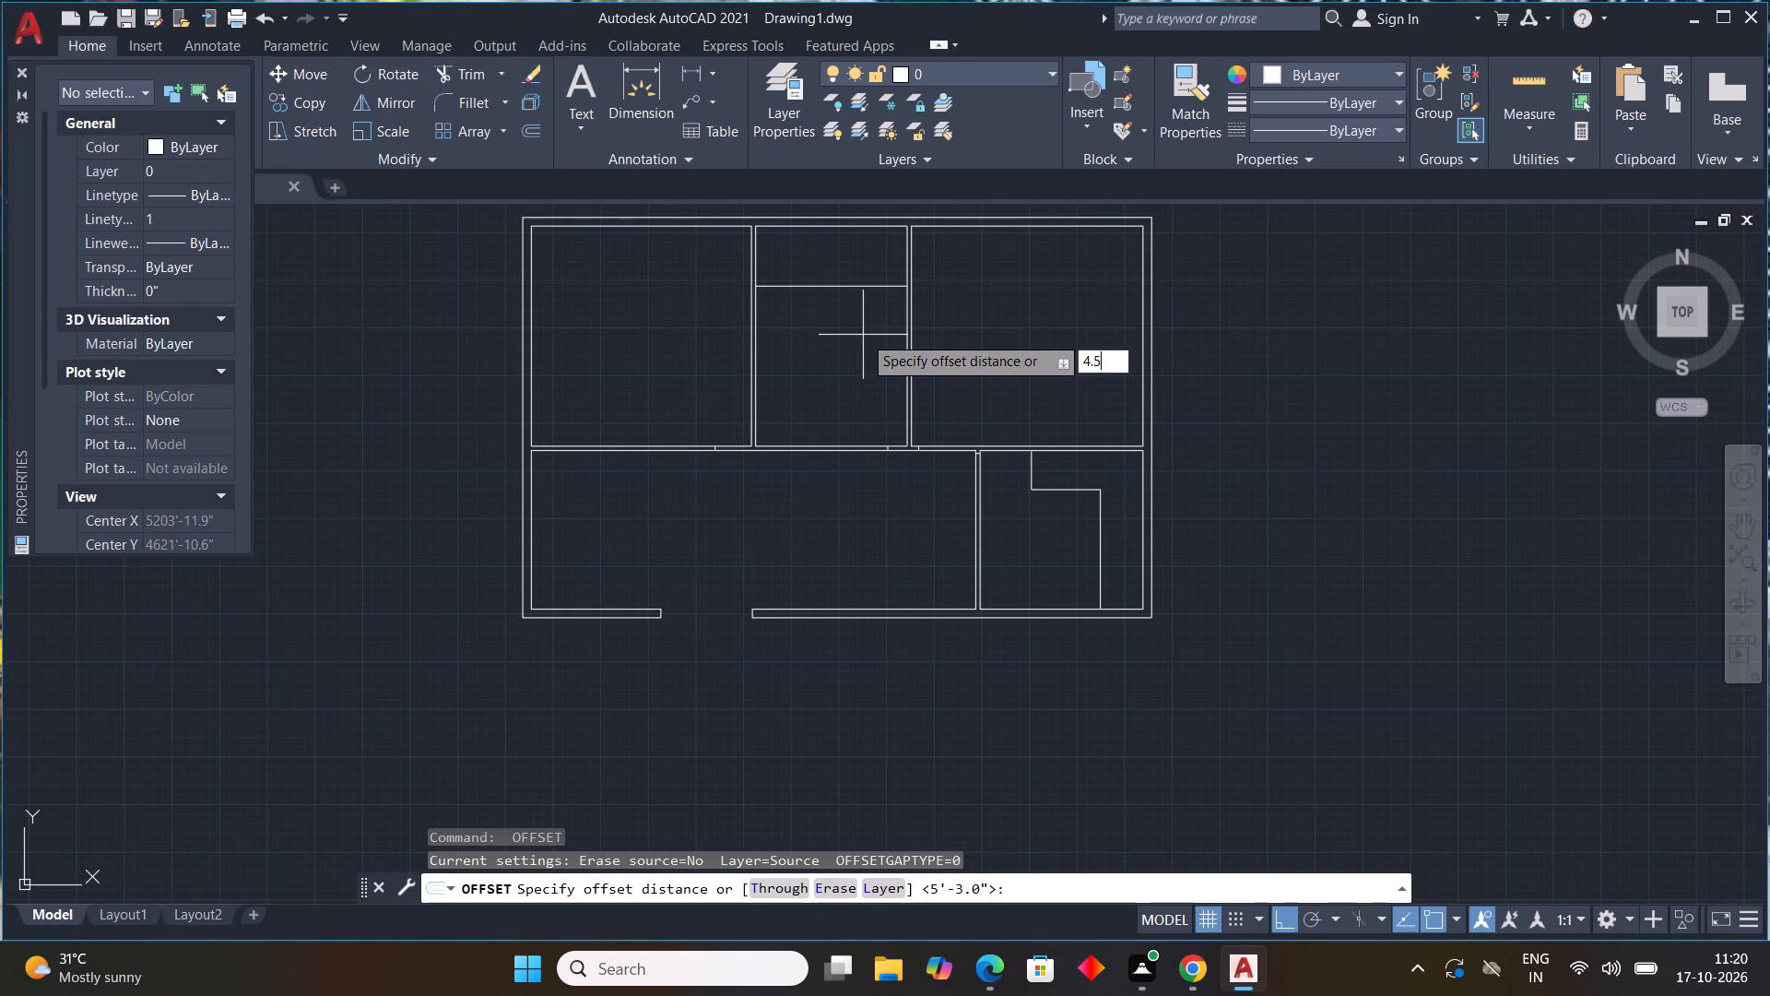
key(shift+quotedbl)
key(Return)
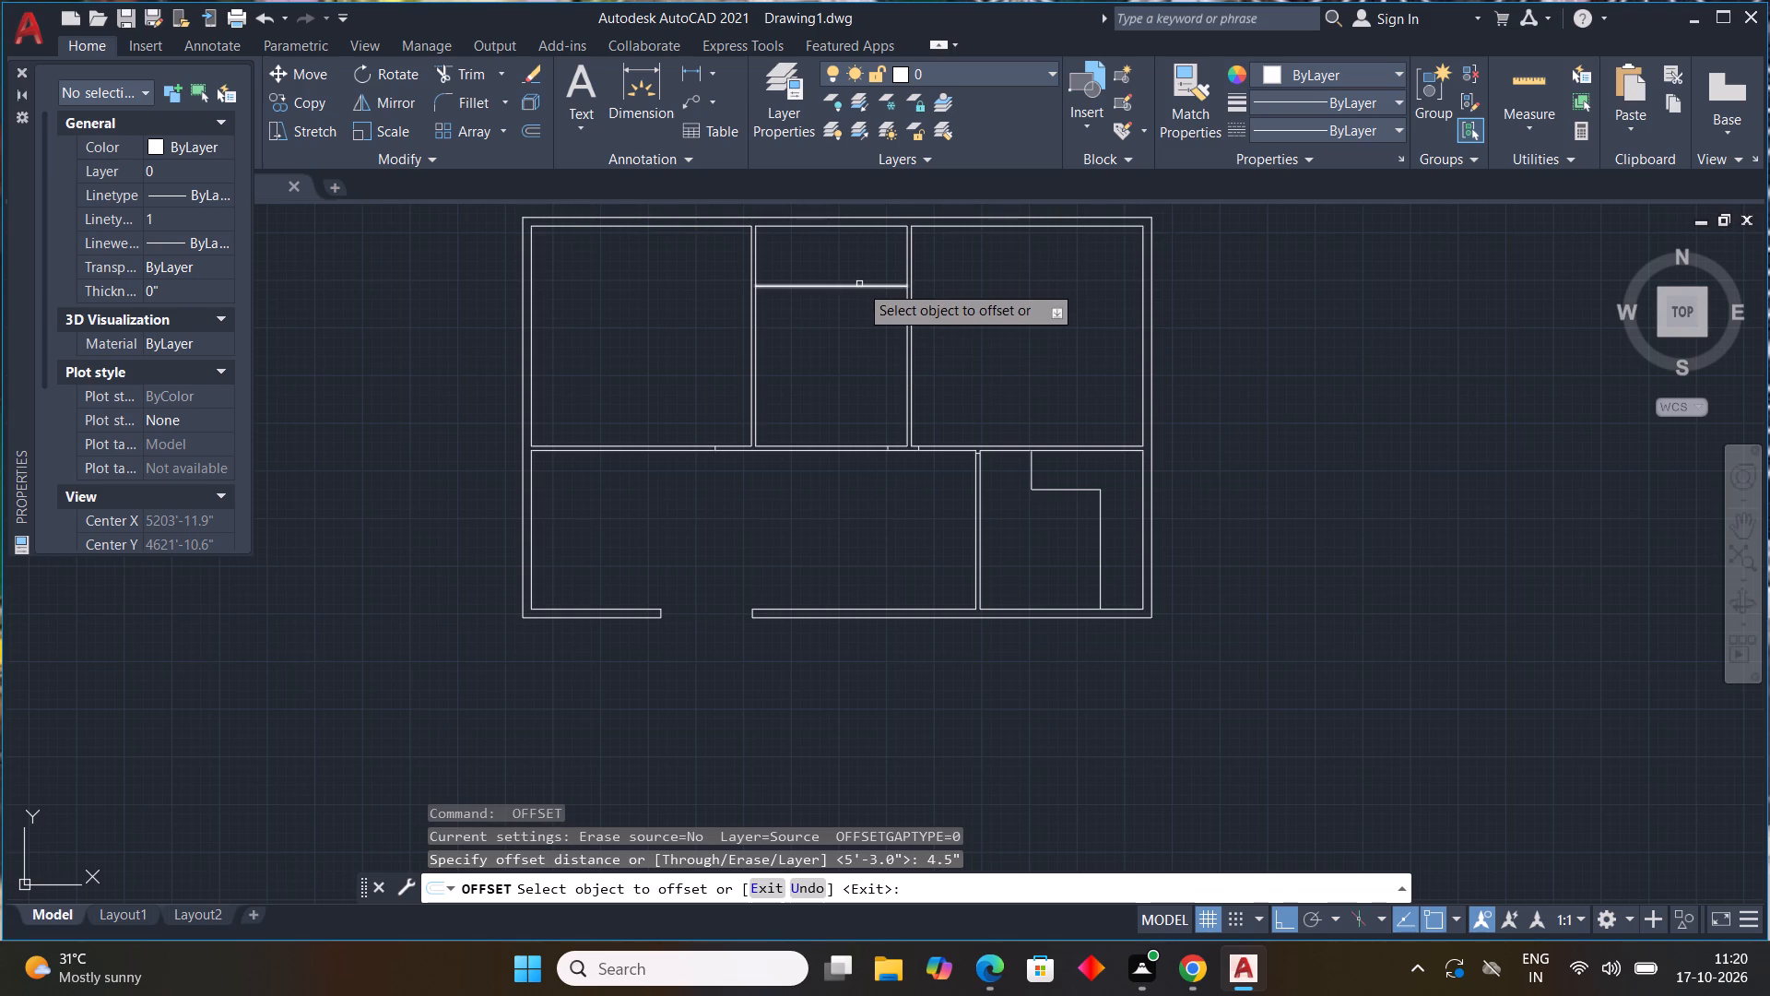
click(859, 284)
click(861, 313)
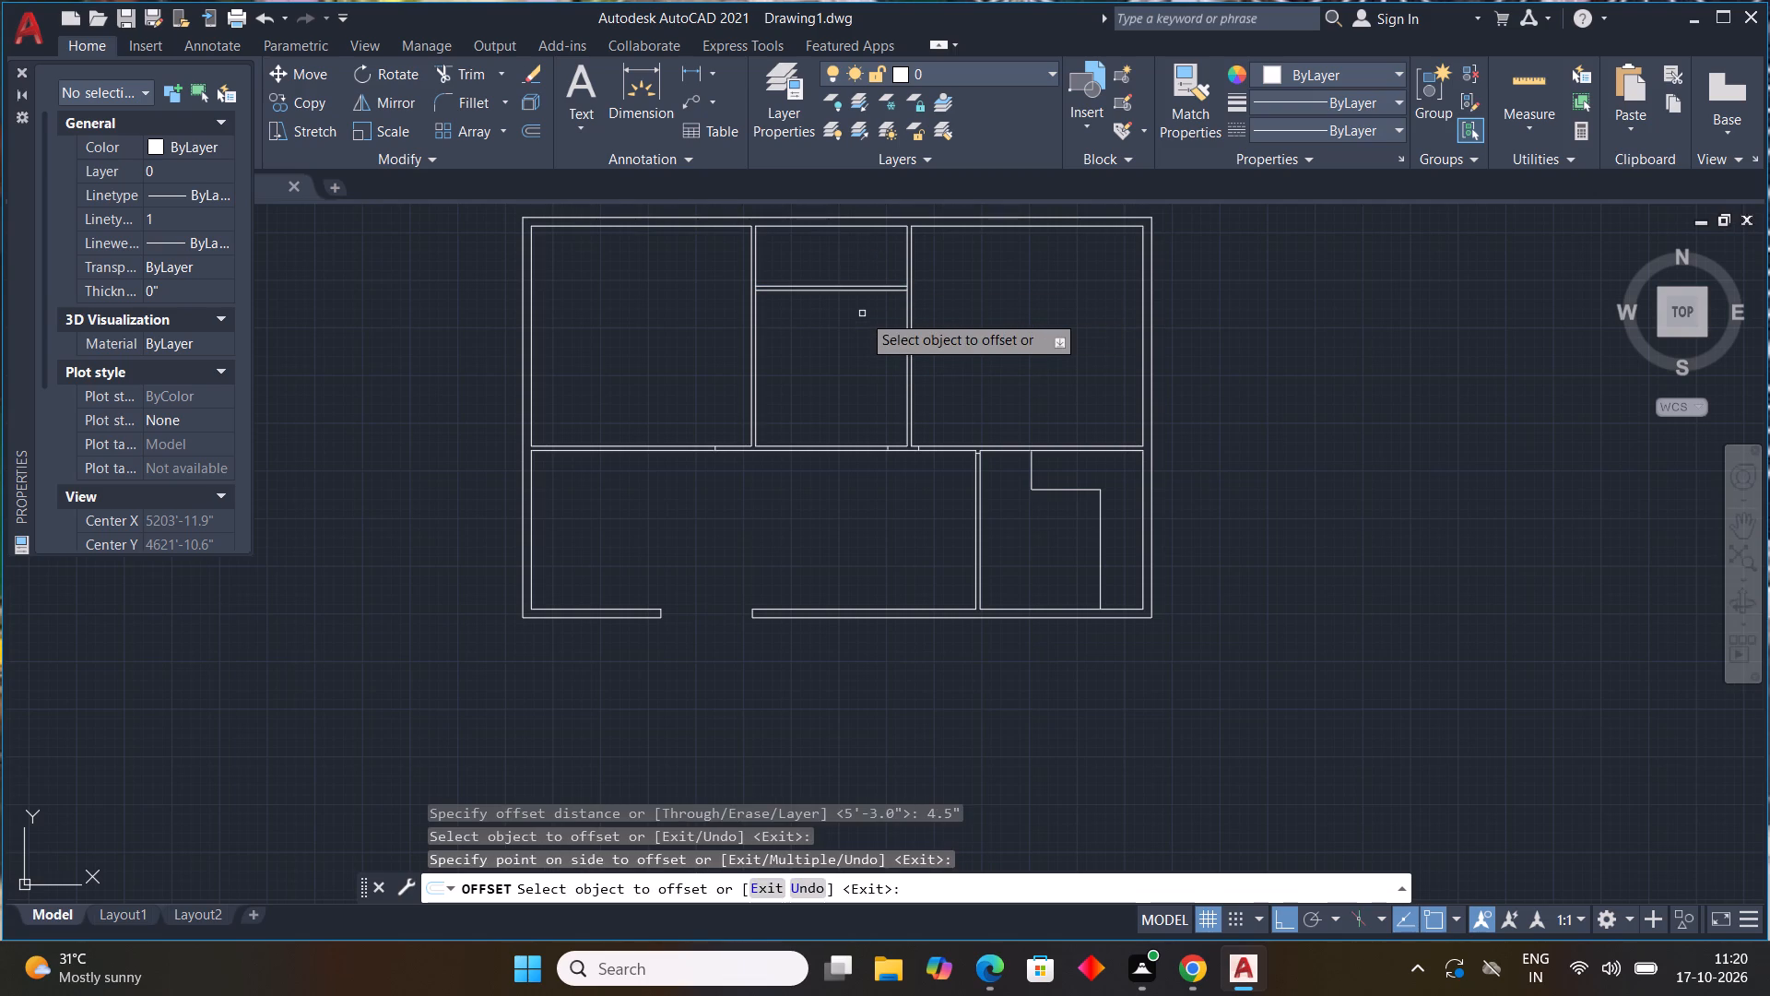
key(Escape)
key(Escape)
key(Escape)
key(Escape)
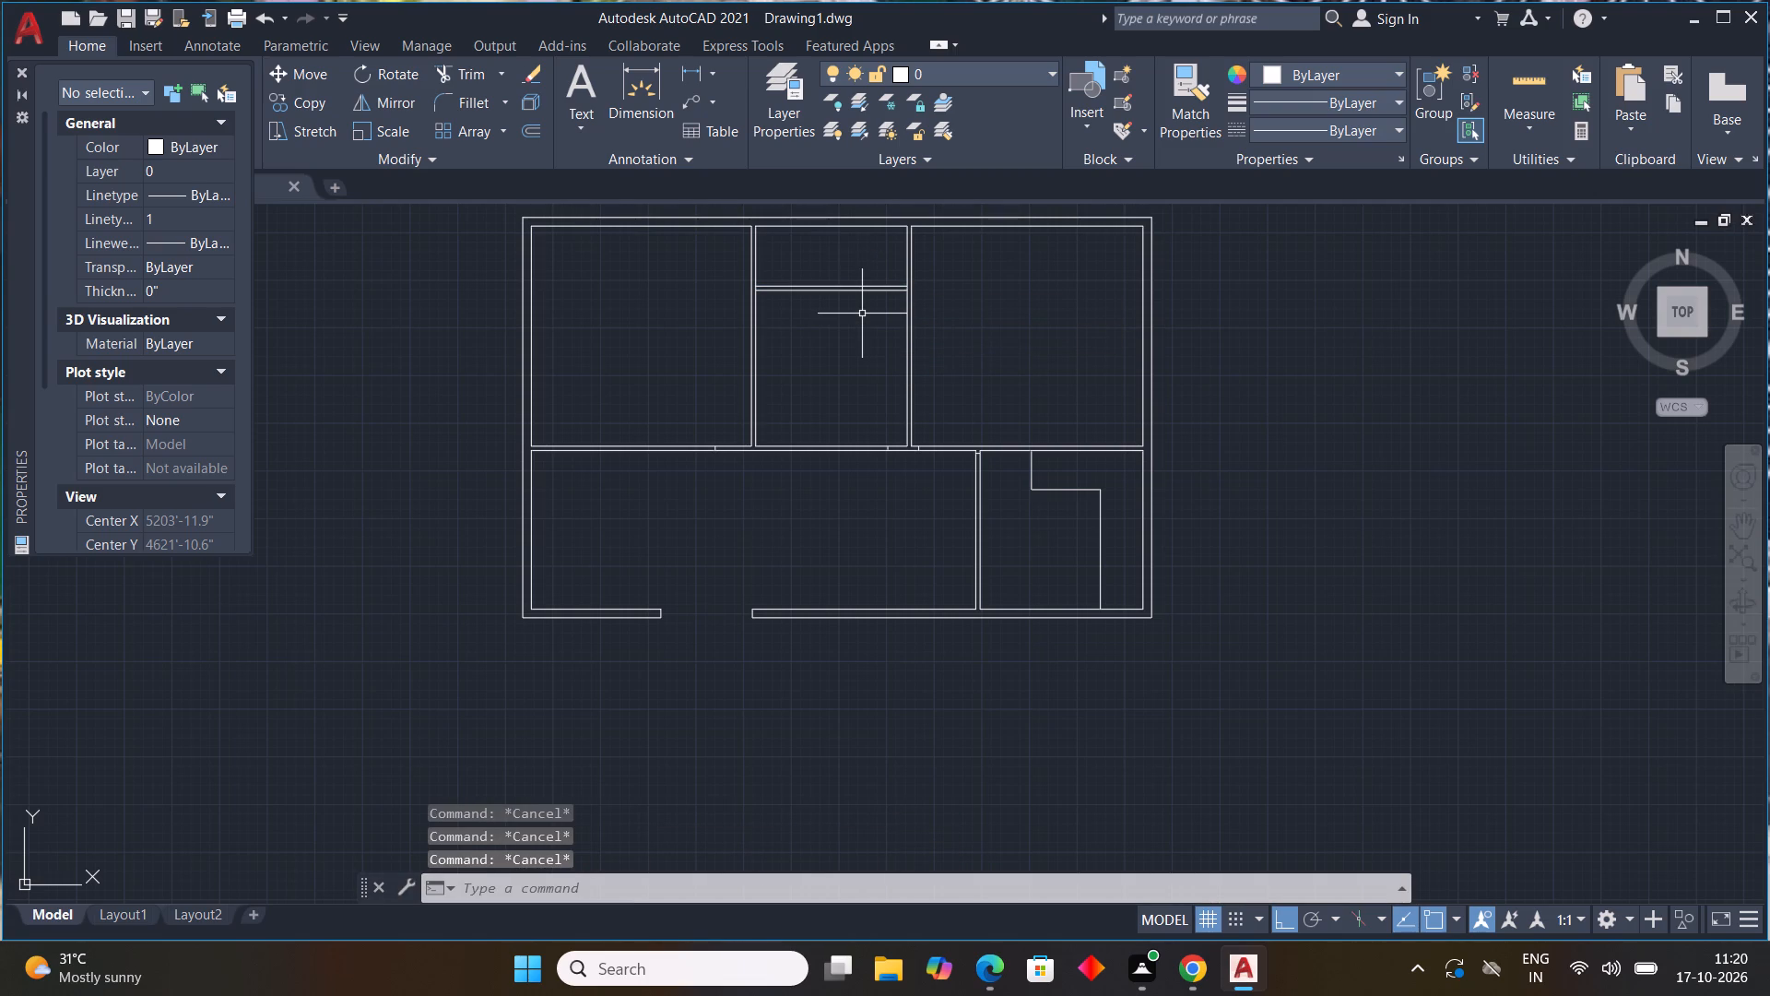
Offset the opening mark near the upper-left vertical partition 3' to the left along the horizontal partition.
key(l)
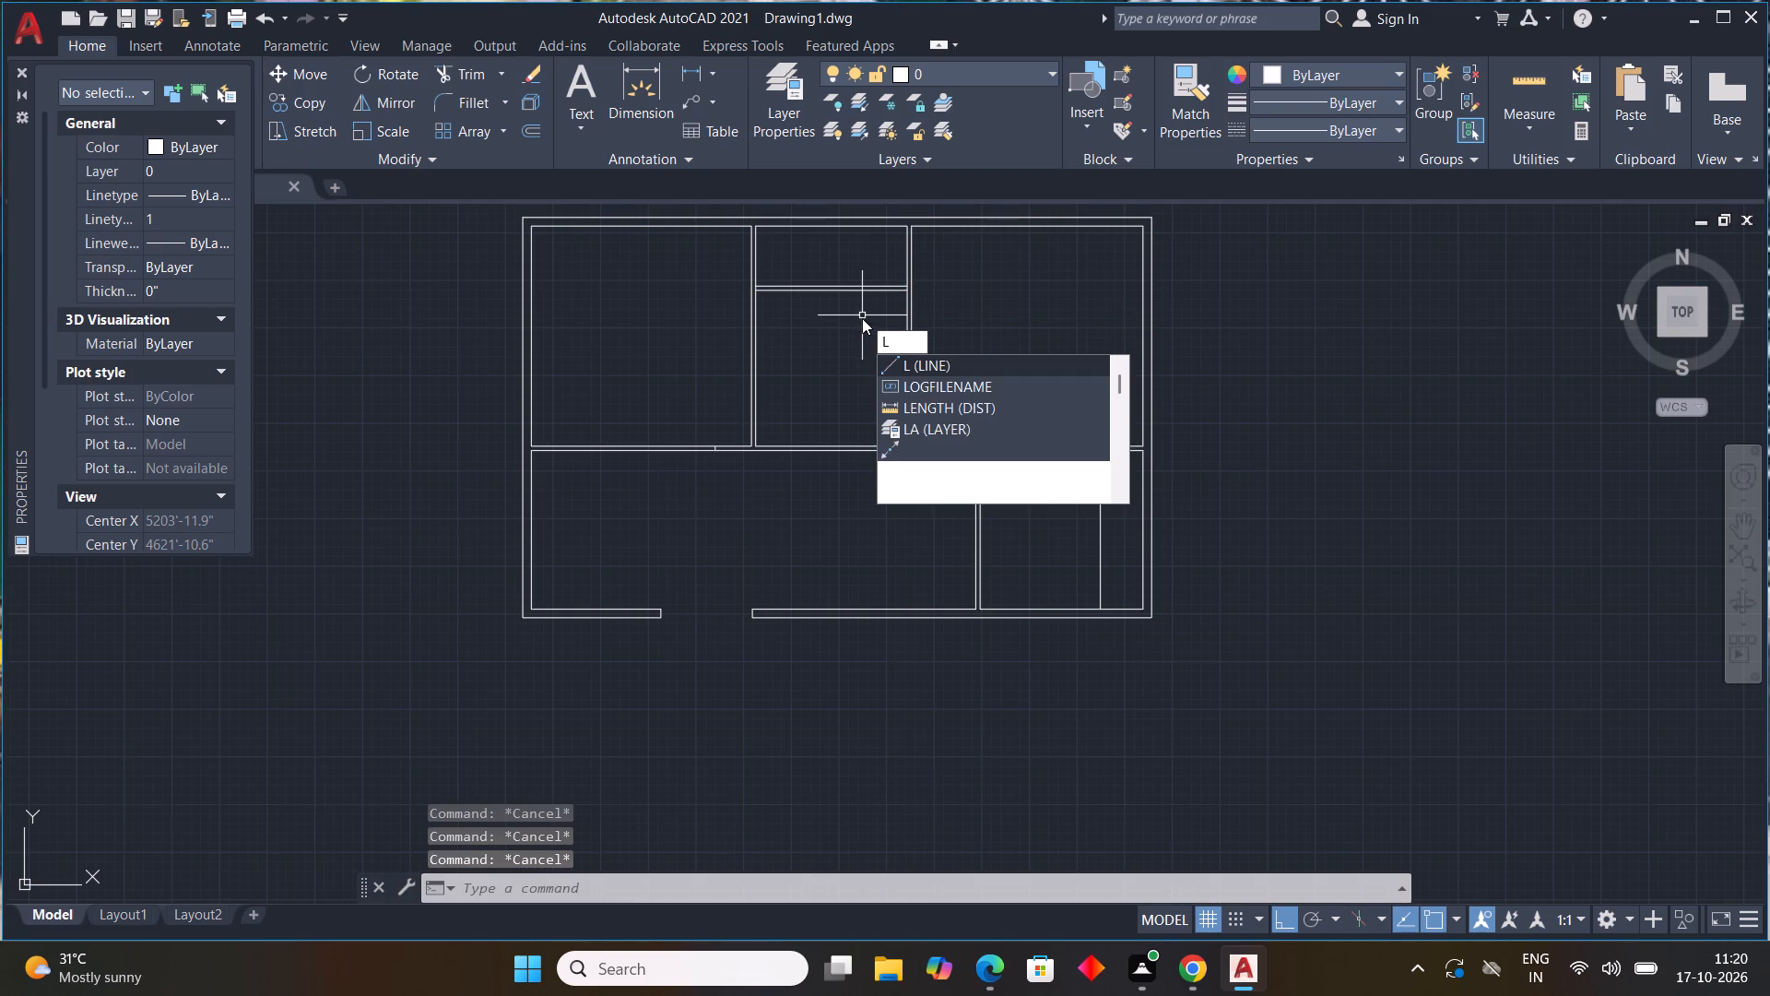
key(Escape)
key(space)
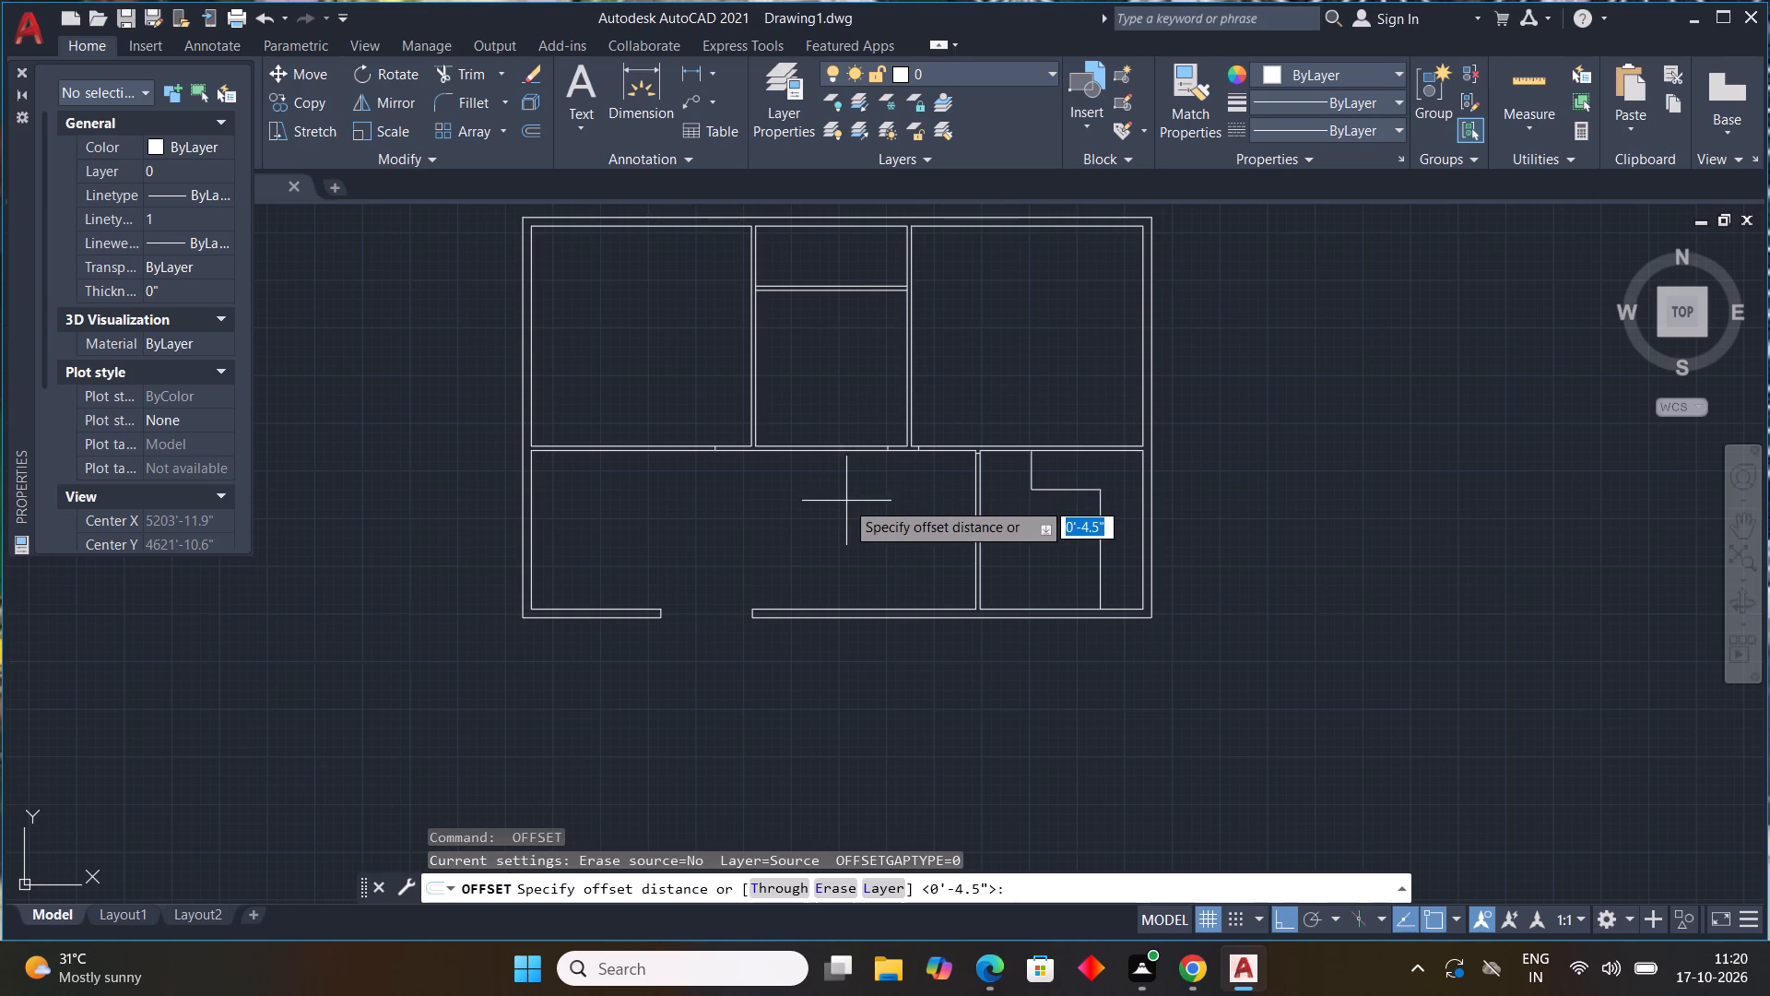
text(3')
key(Return)
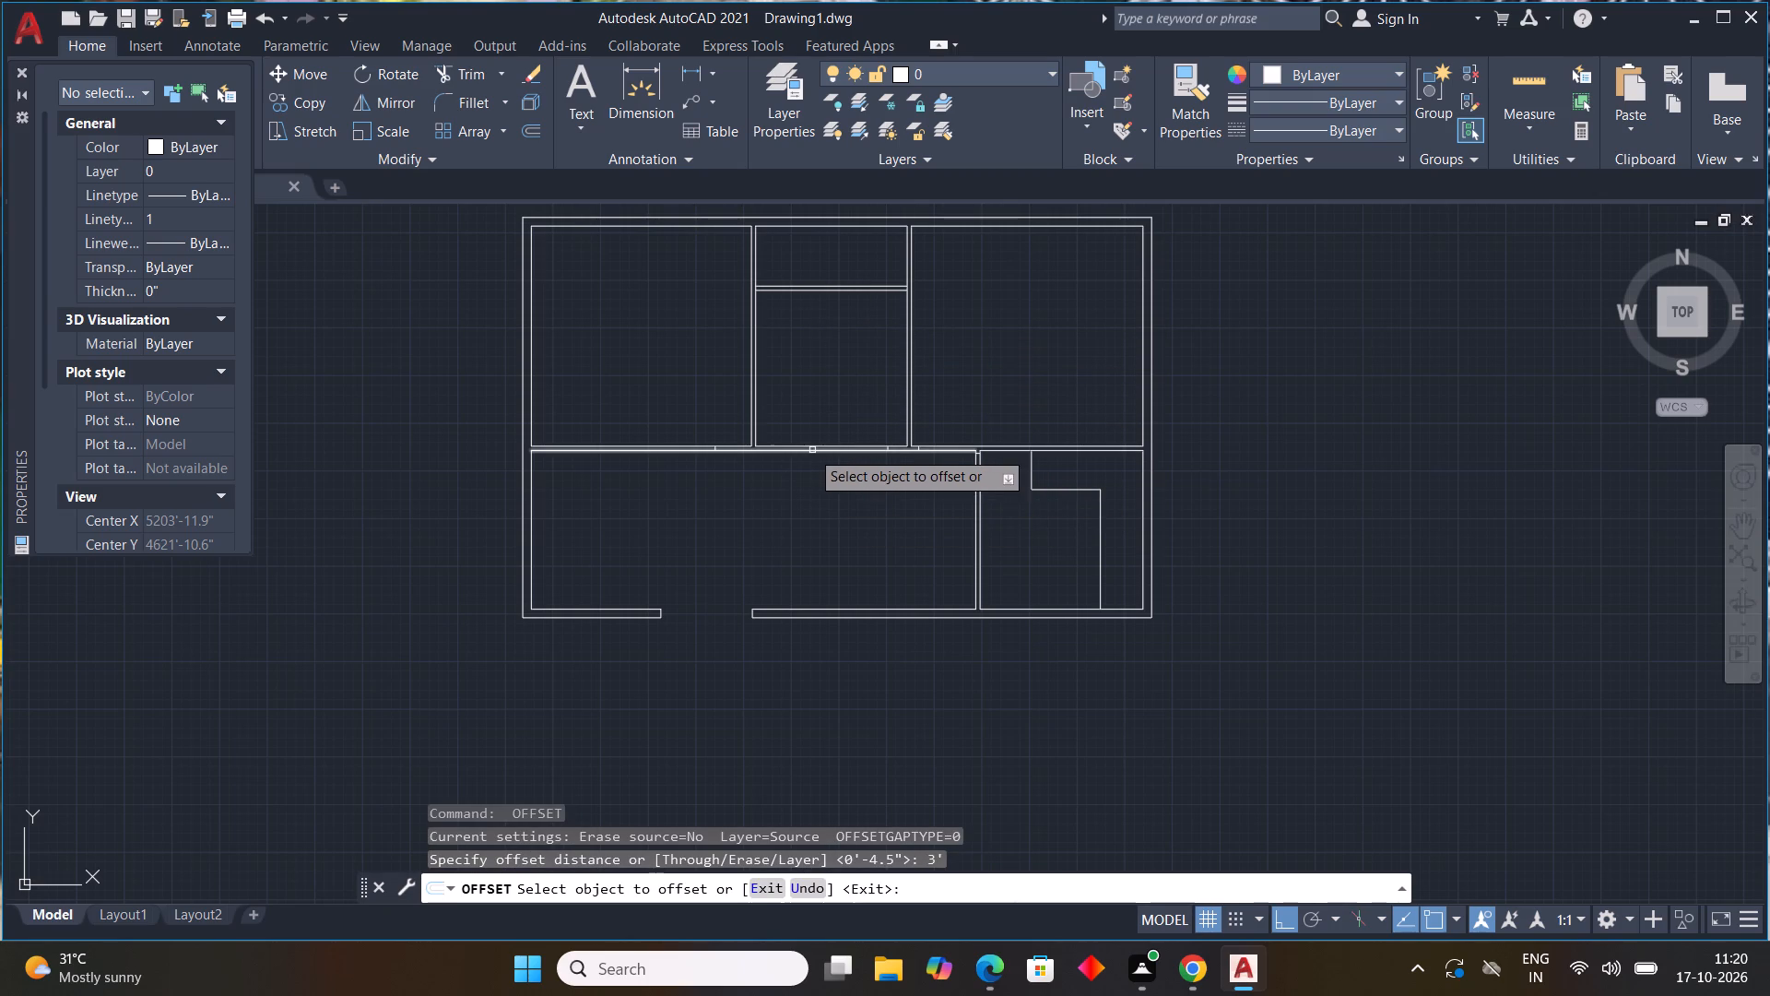
scroll(758, 460, up, 4)
scroll(751, 459, down, 1)
middle_drag(750, 467, 1116, 561)
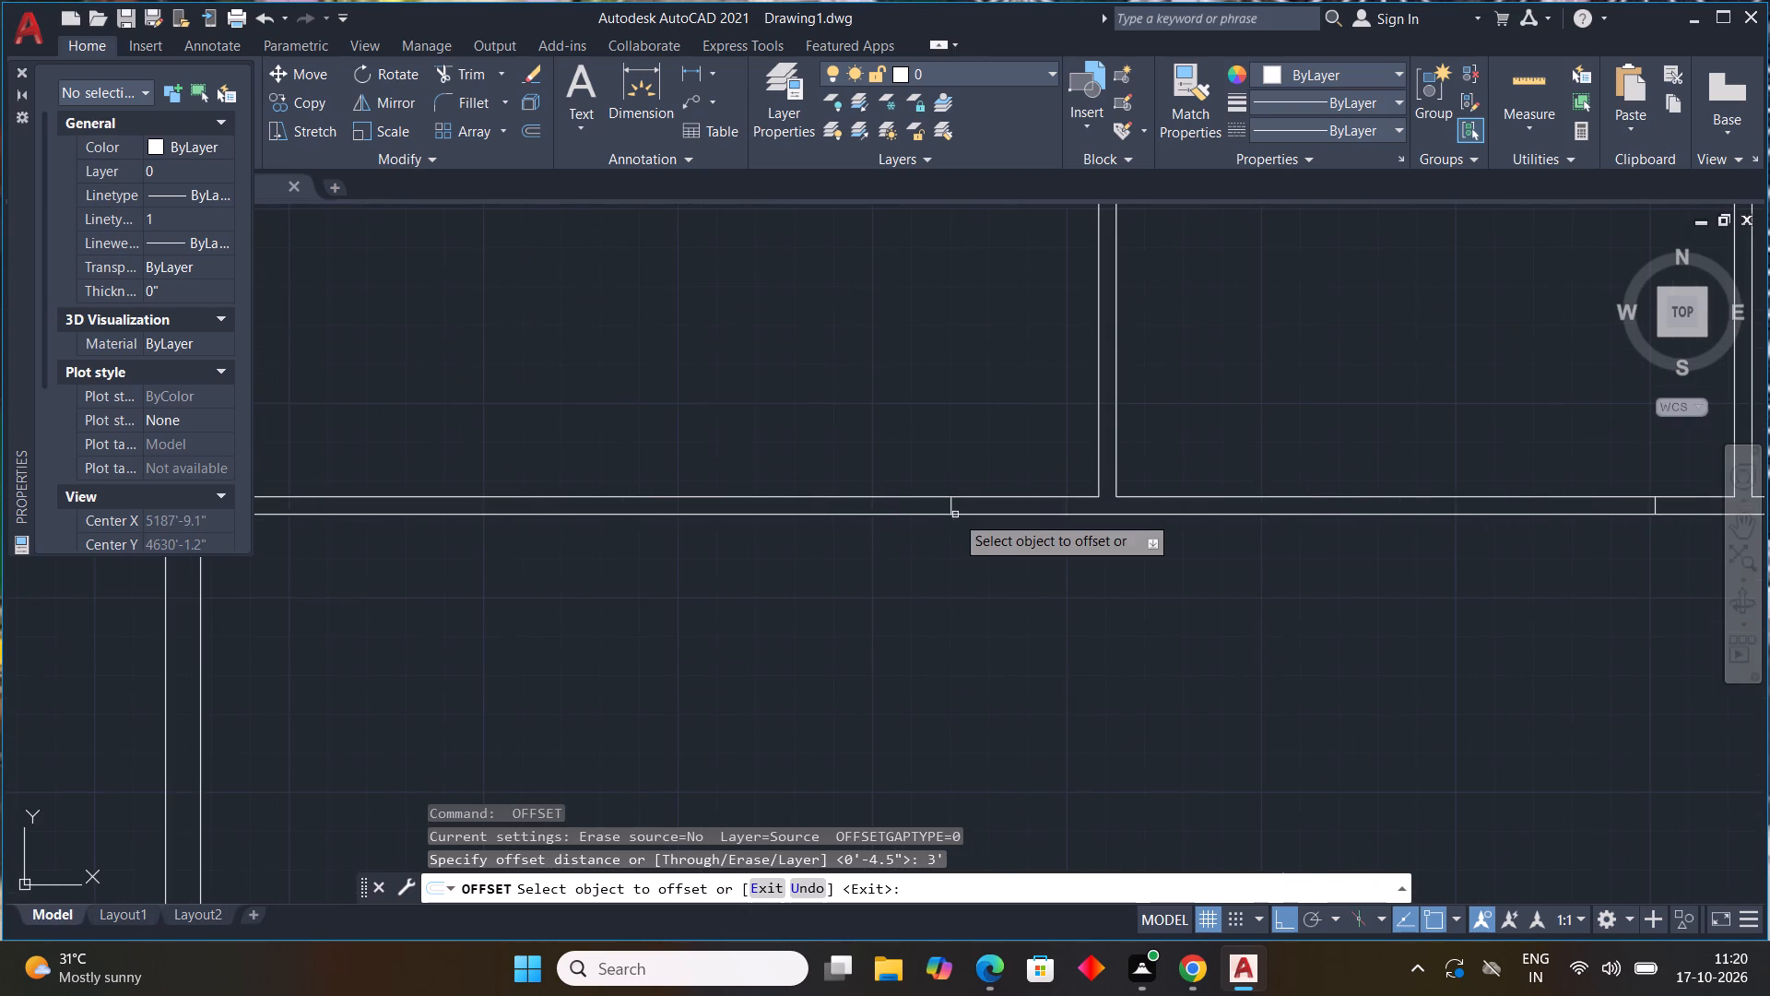
click(954, 509)
click(643, 492)
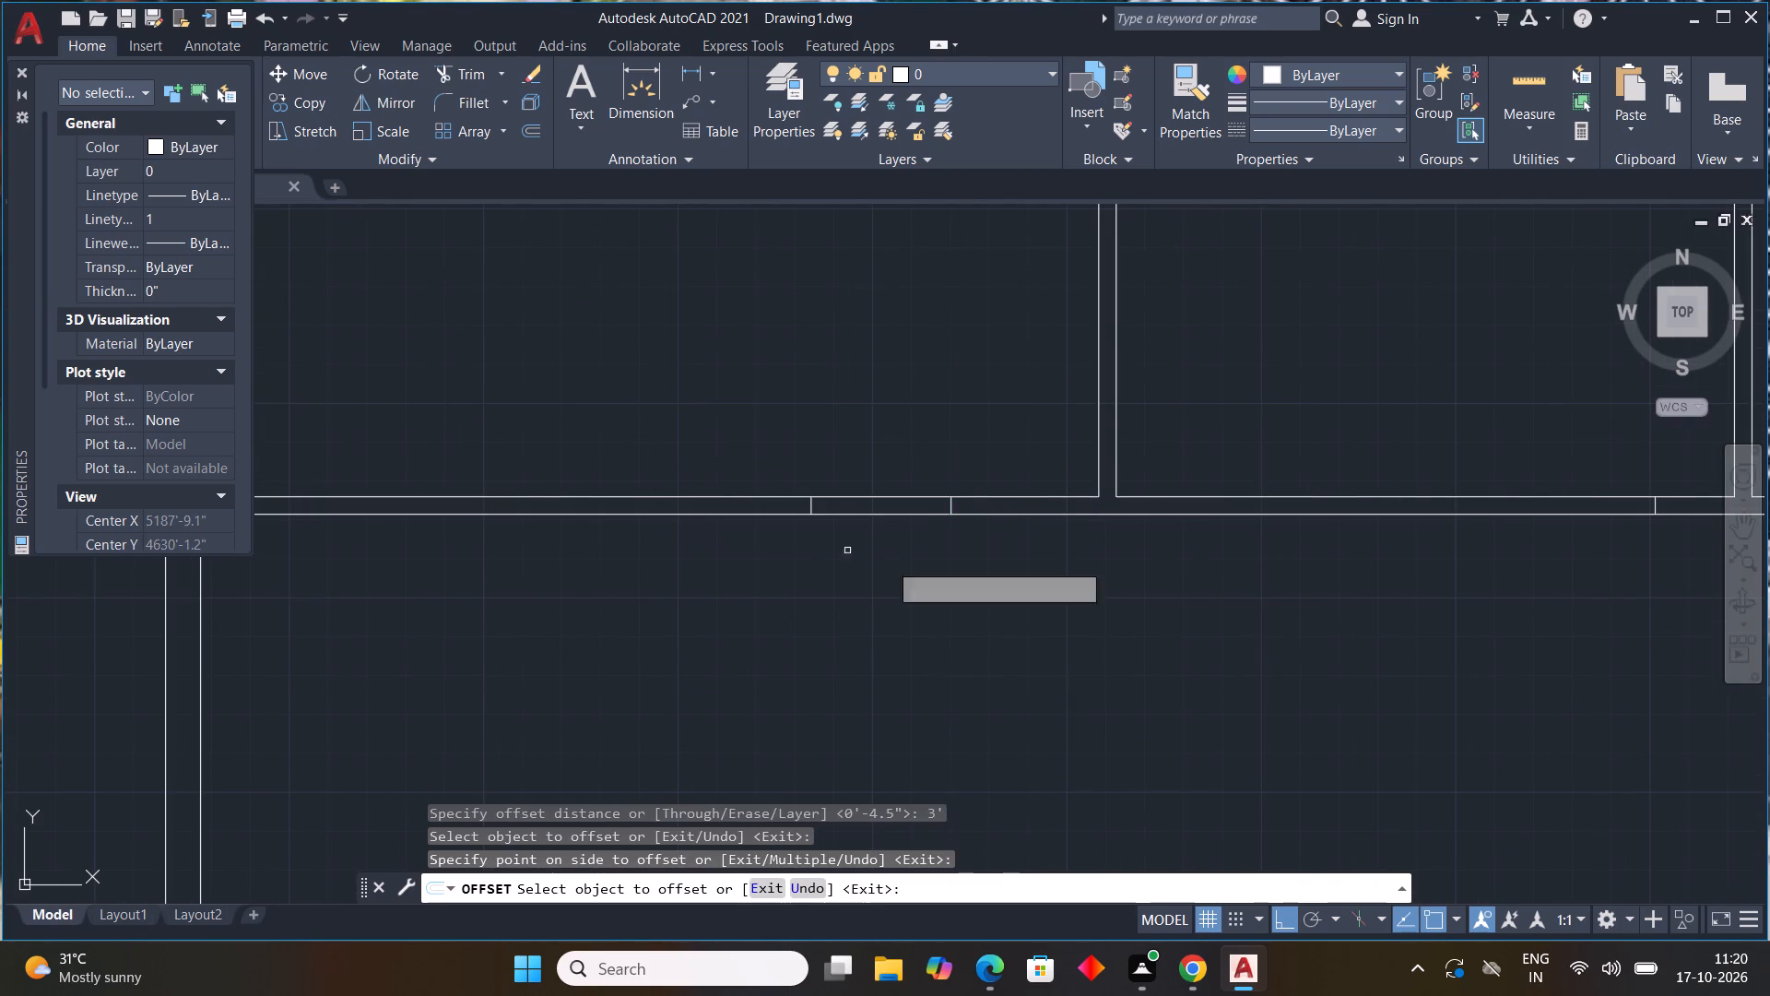
Offset the opening mark just left of the upper-right vertical partition 3' to the left.
scroll(1152, 634, down, 2)
middle_drag(1170, 638, 927, 568)
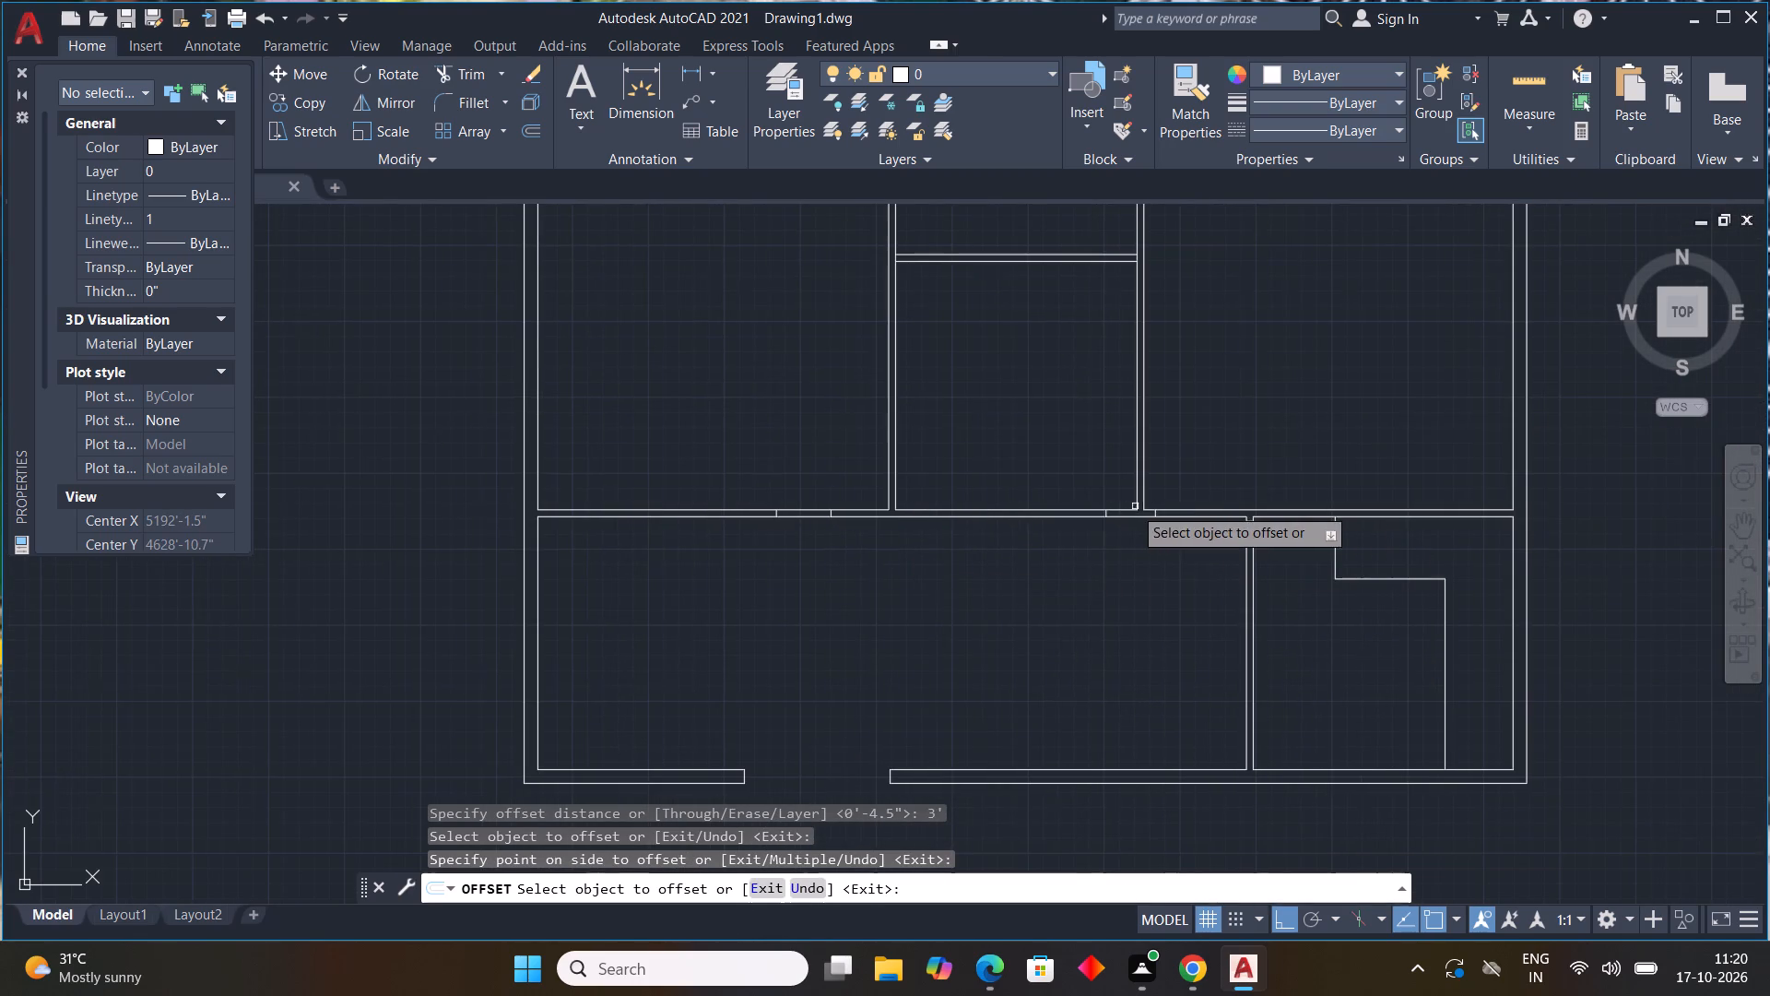
scroll(1127, 505, up, 4)
click(1001, 555)
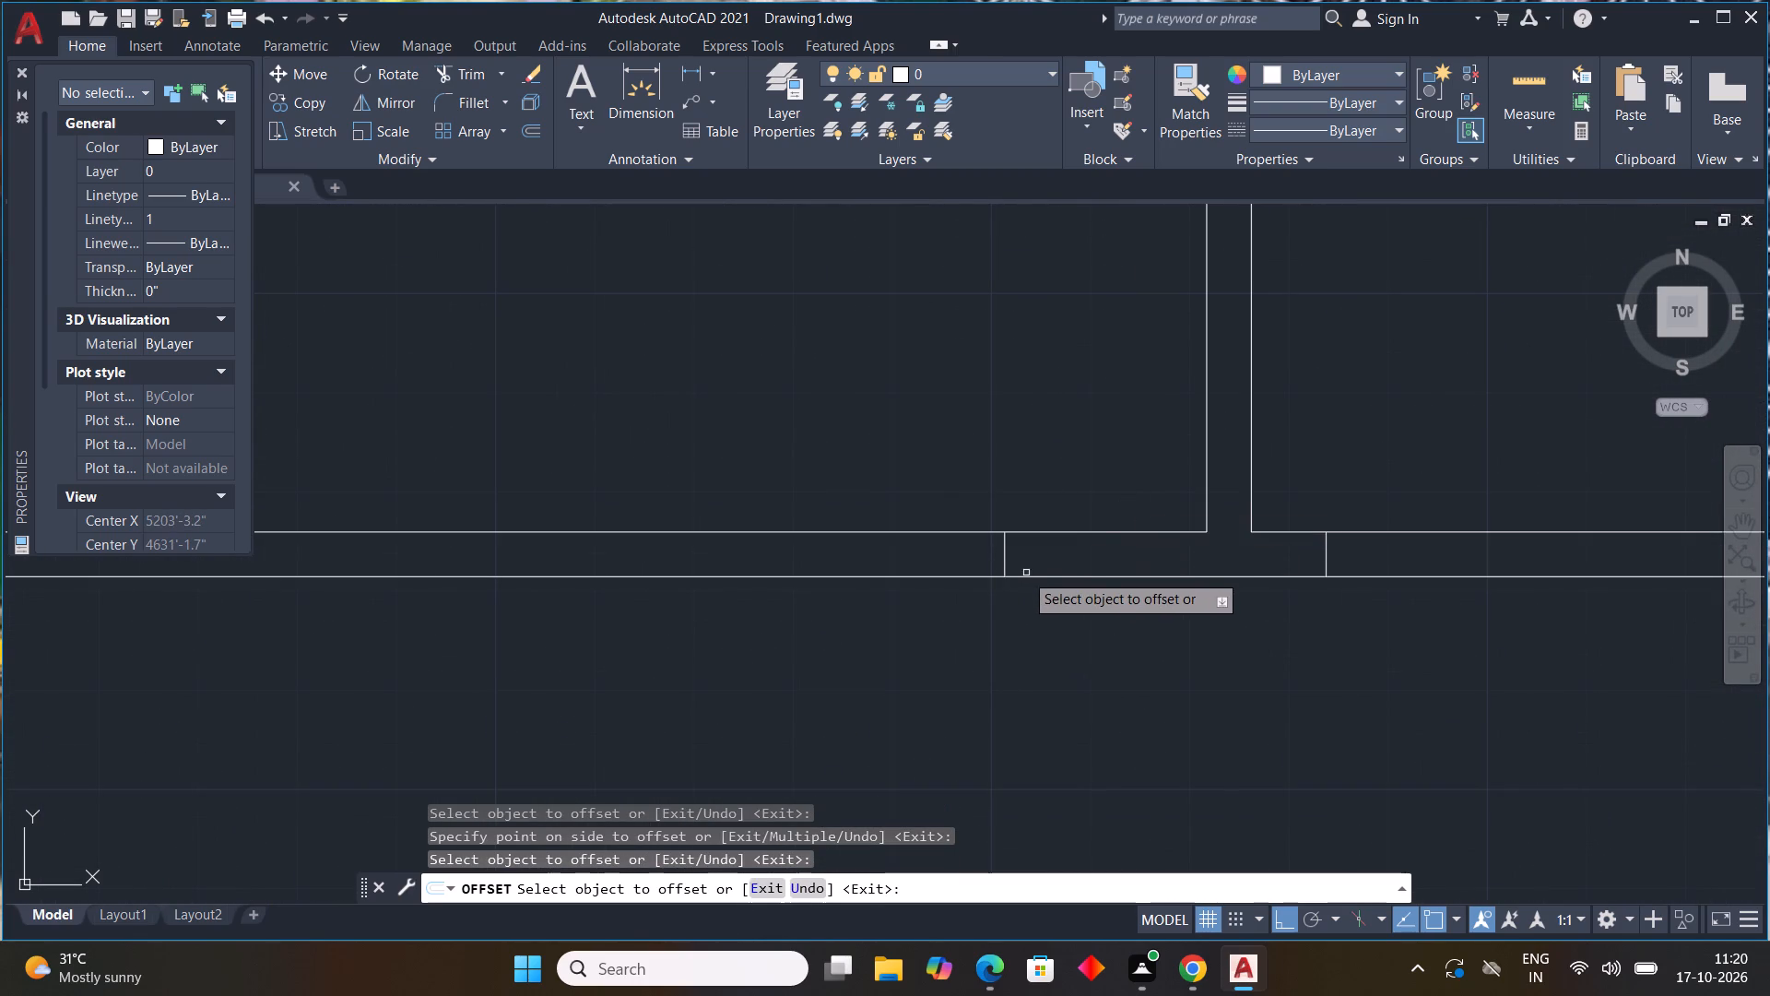
drag(1004, 563, 996, 560)
click(854, 530)
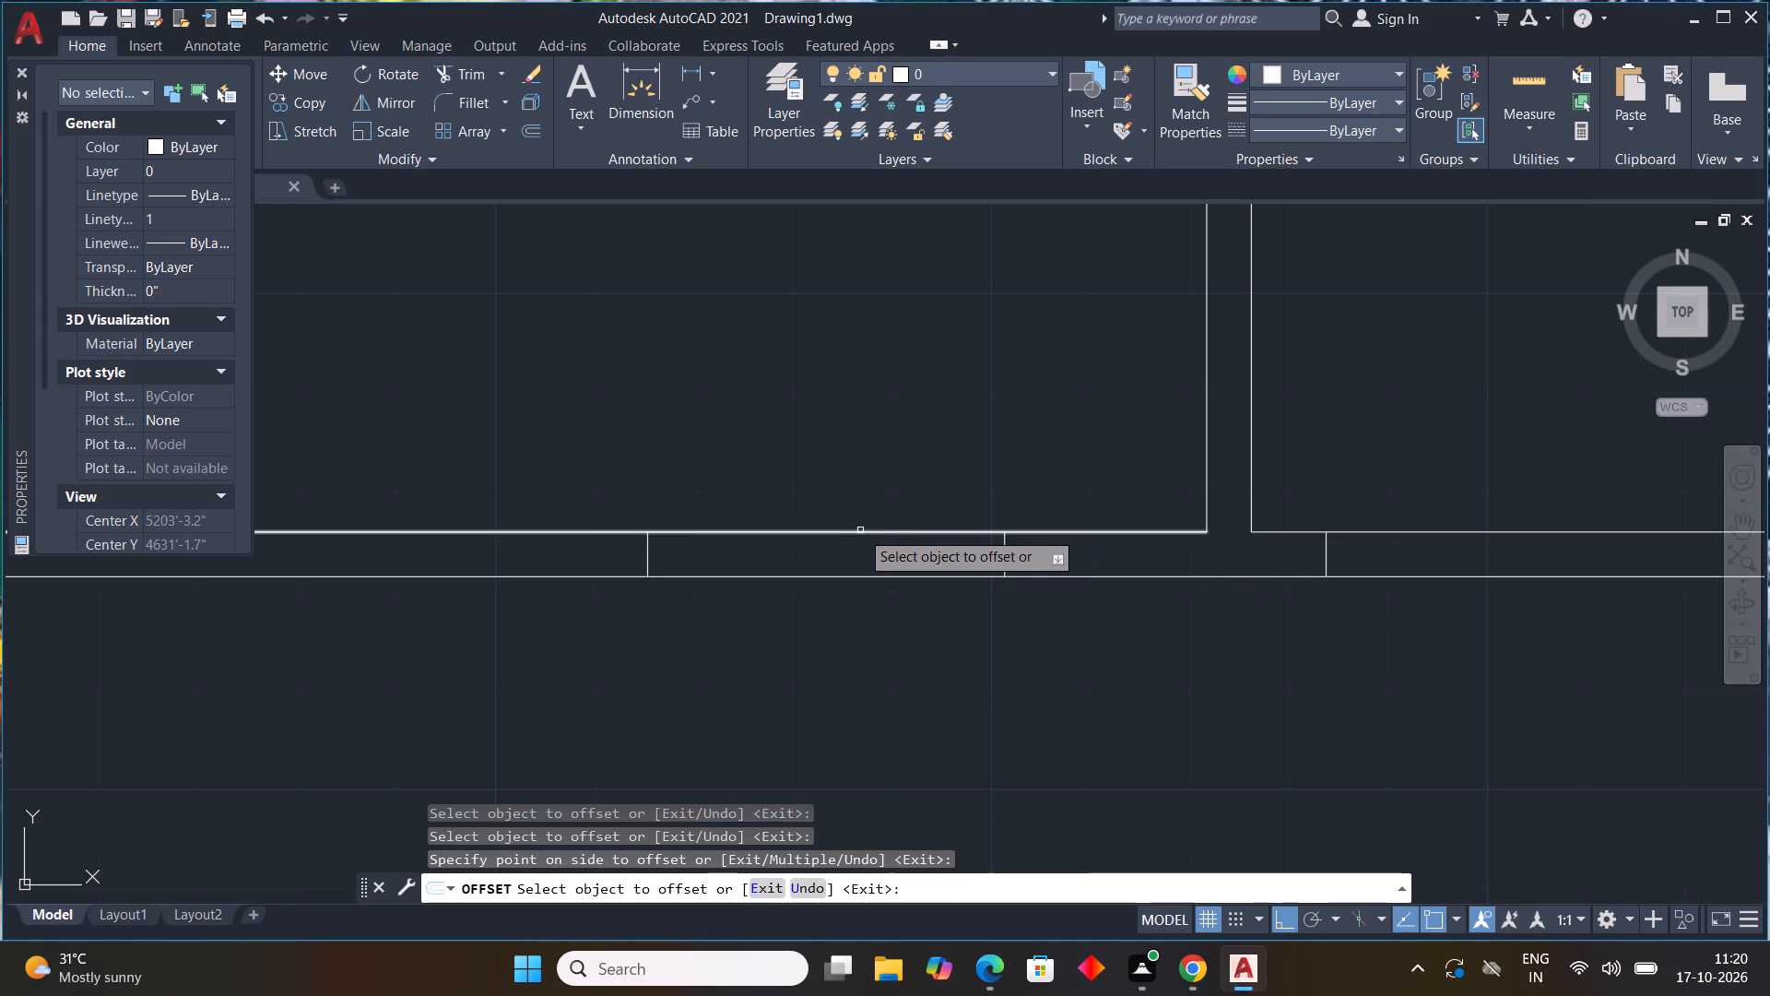
Offset the opening mark just right of the upper-right vertical partition 3' to the right.
scroll(1130, 600, down, 1)
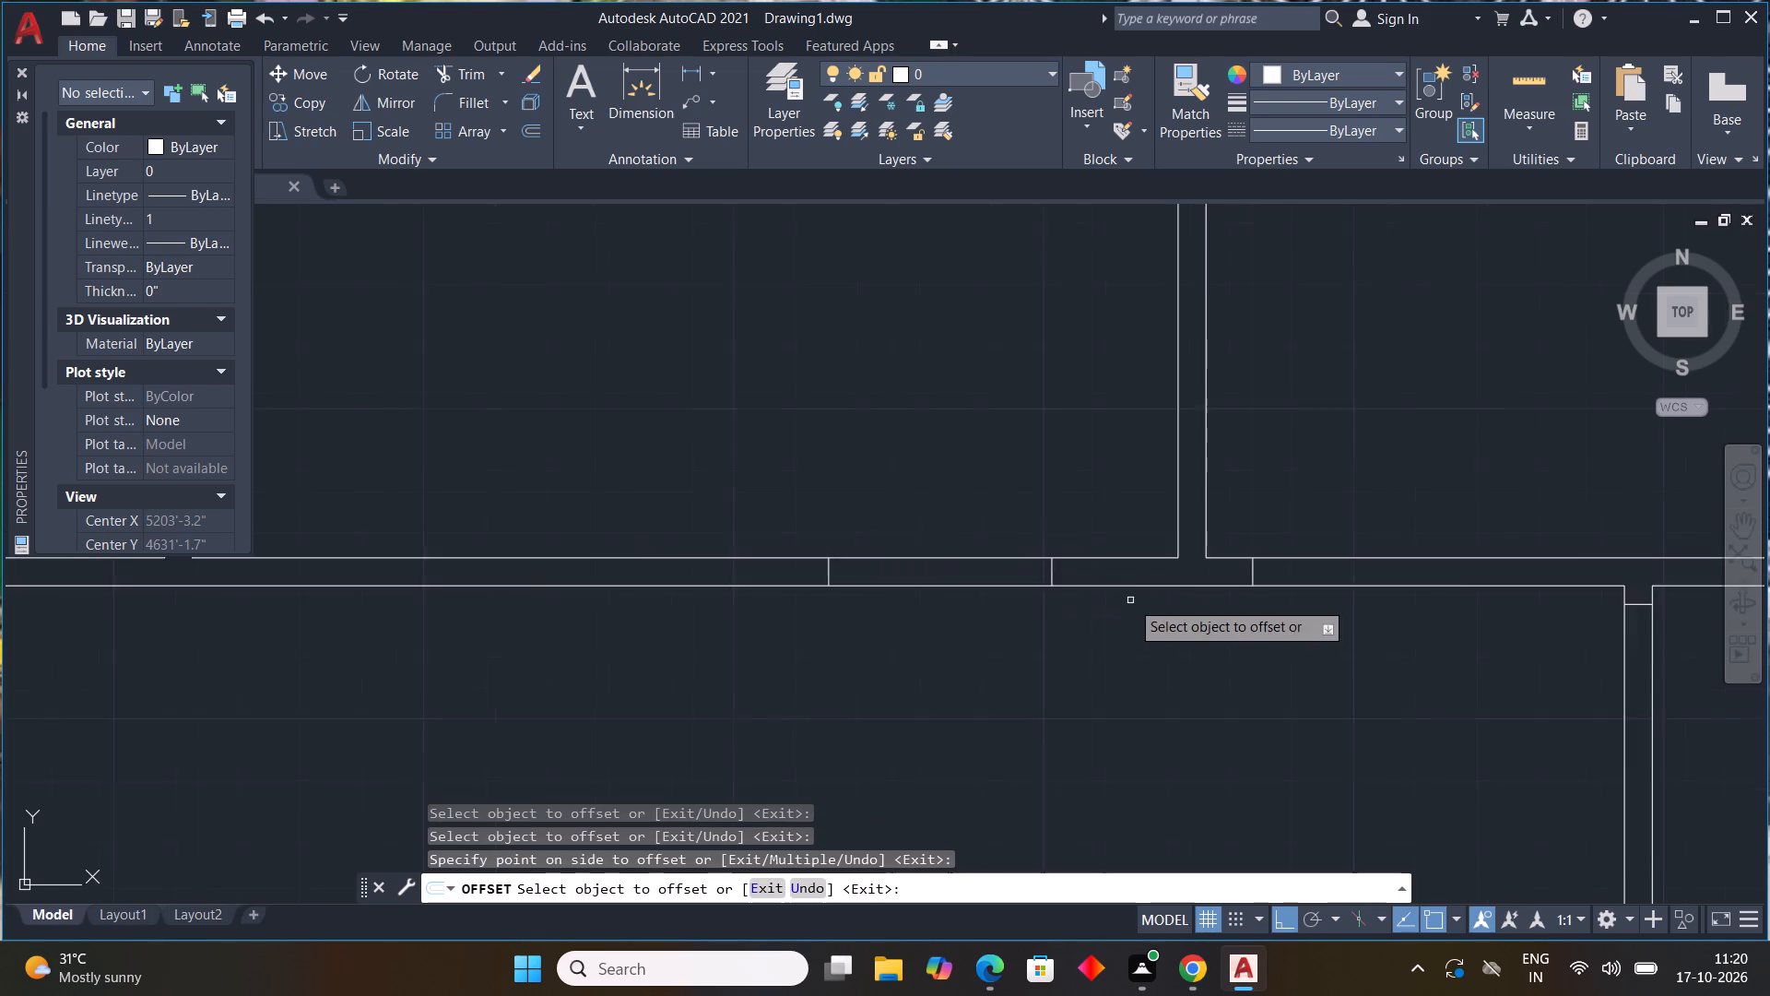
scroll(1131, 600, down, 1)
middle_drag(1275, 616, 1009, 482)
scroll(972, 460, up, 2)
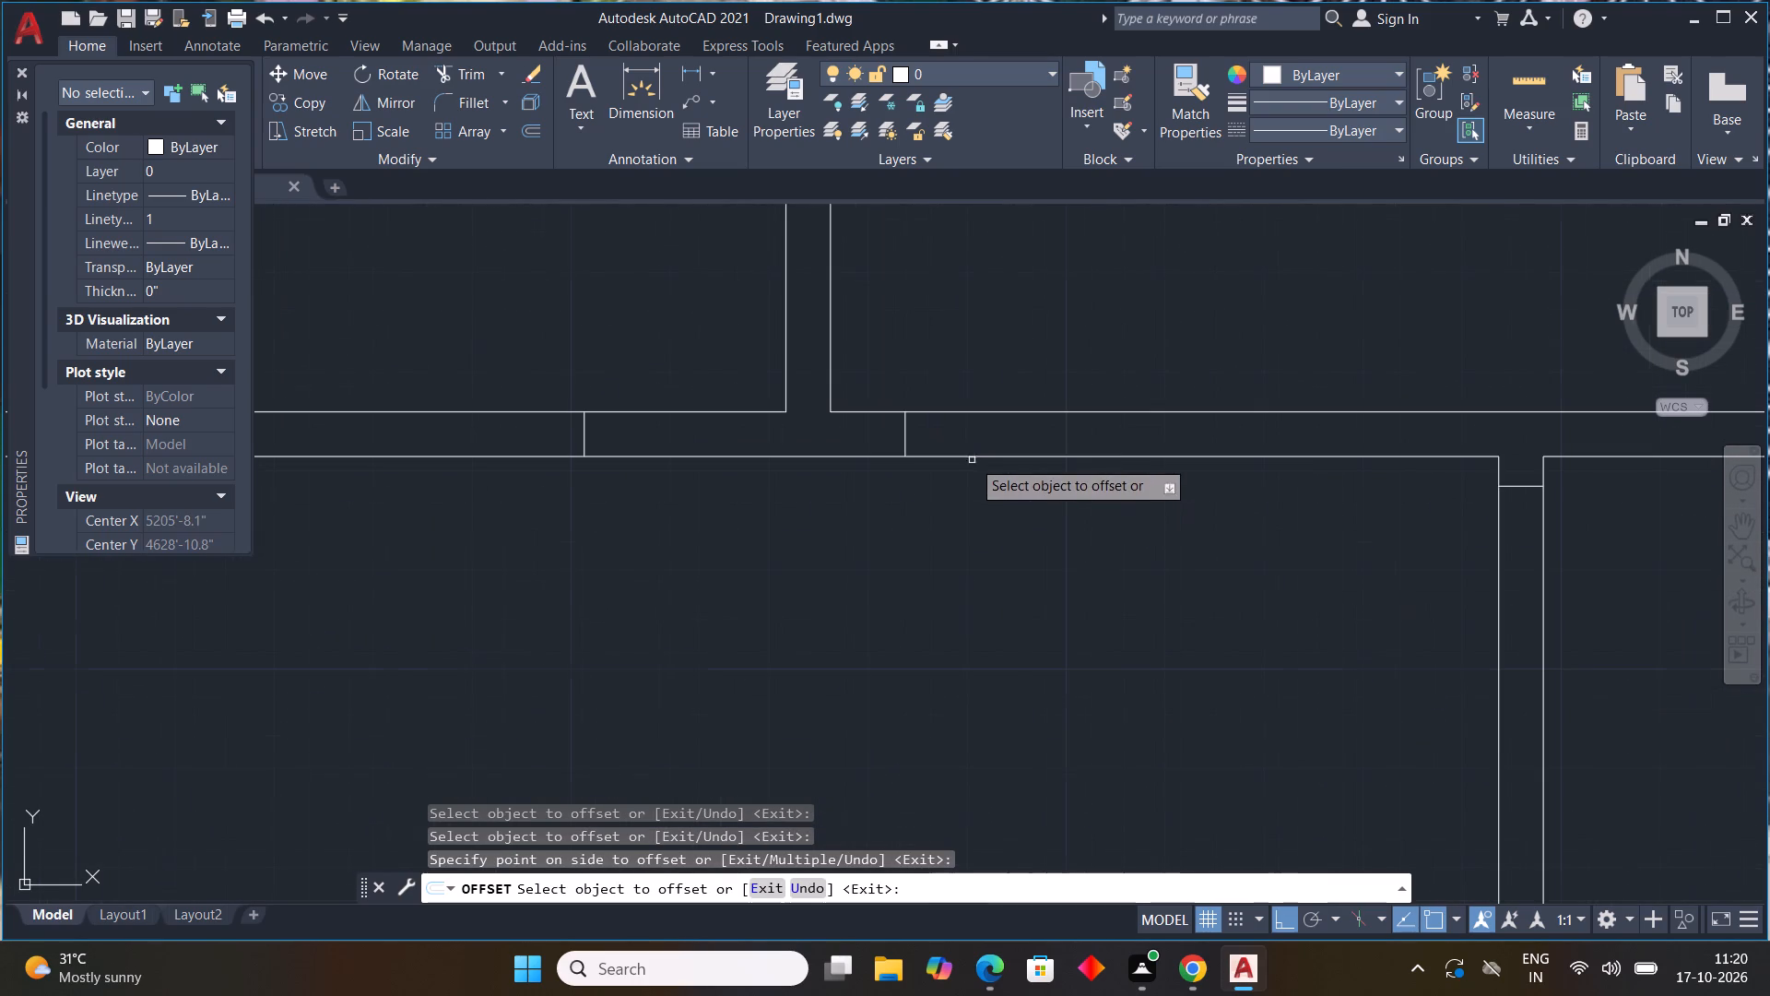
drag(908, 430, 953, 441)
click(1153, 453)
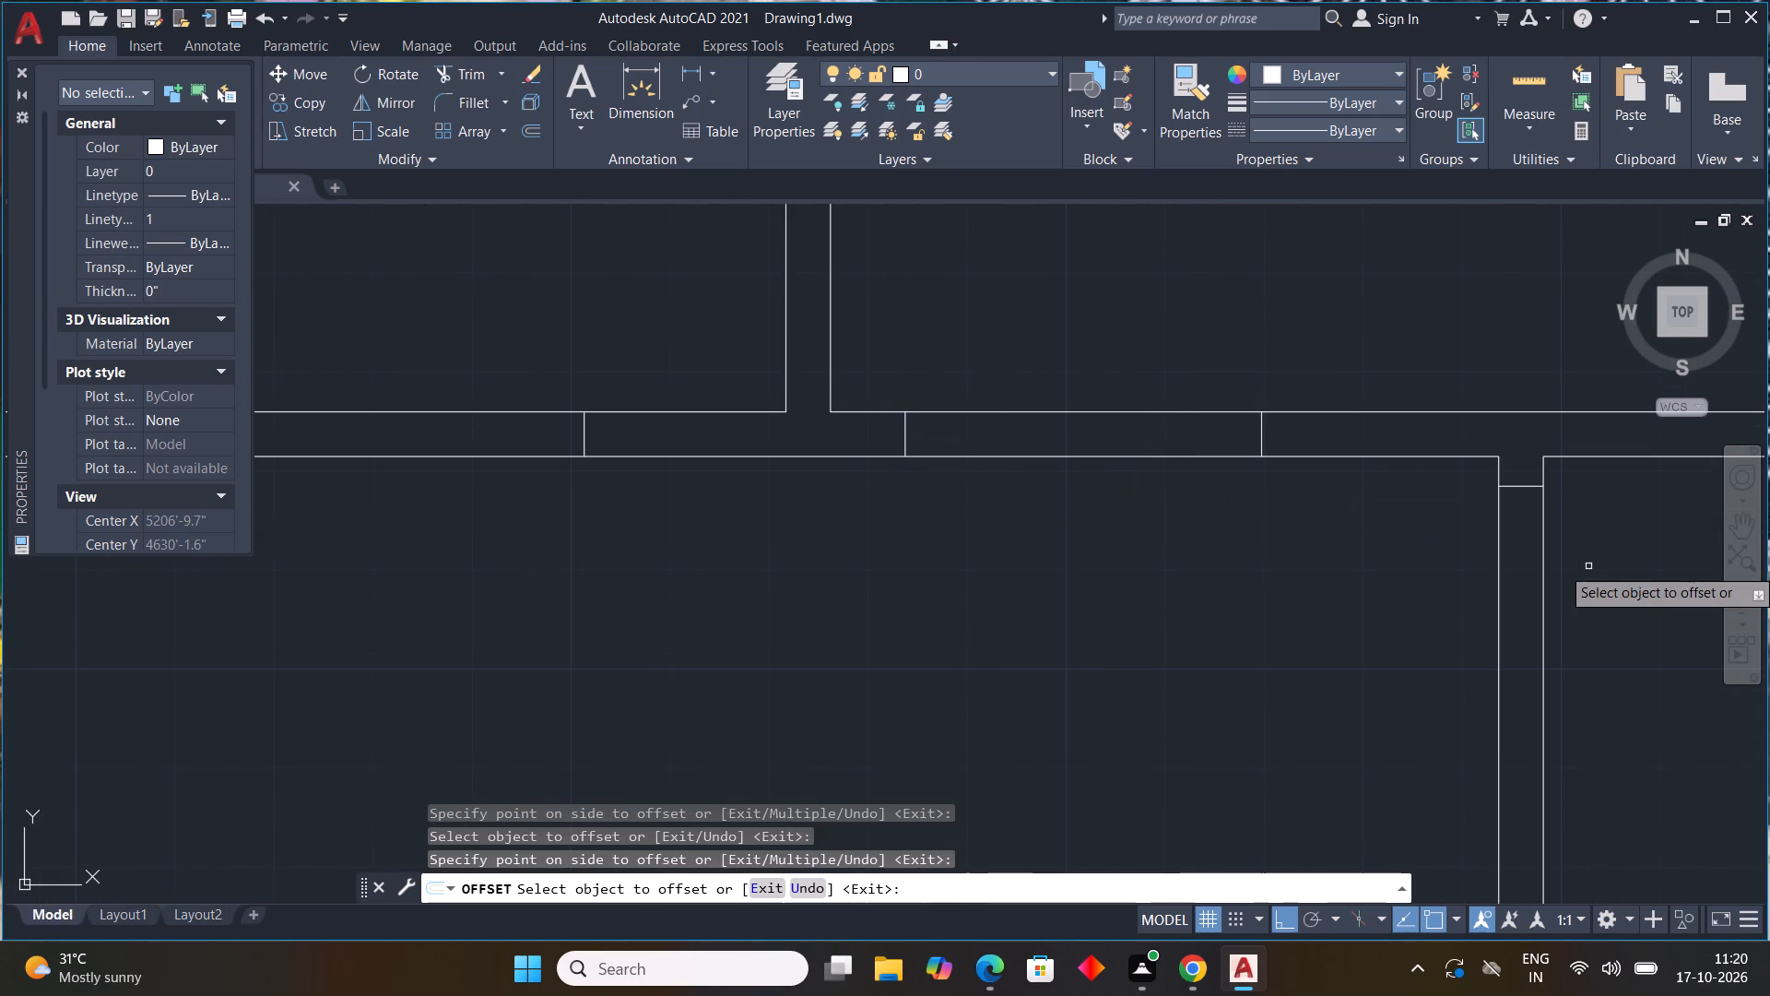
Offset the short mark at the top of the lower vertical partition 3' downward.
scroll(1588, 573, down, 2)
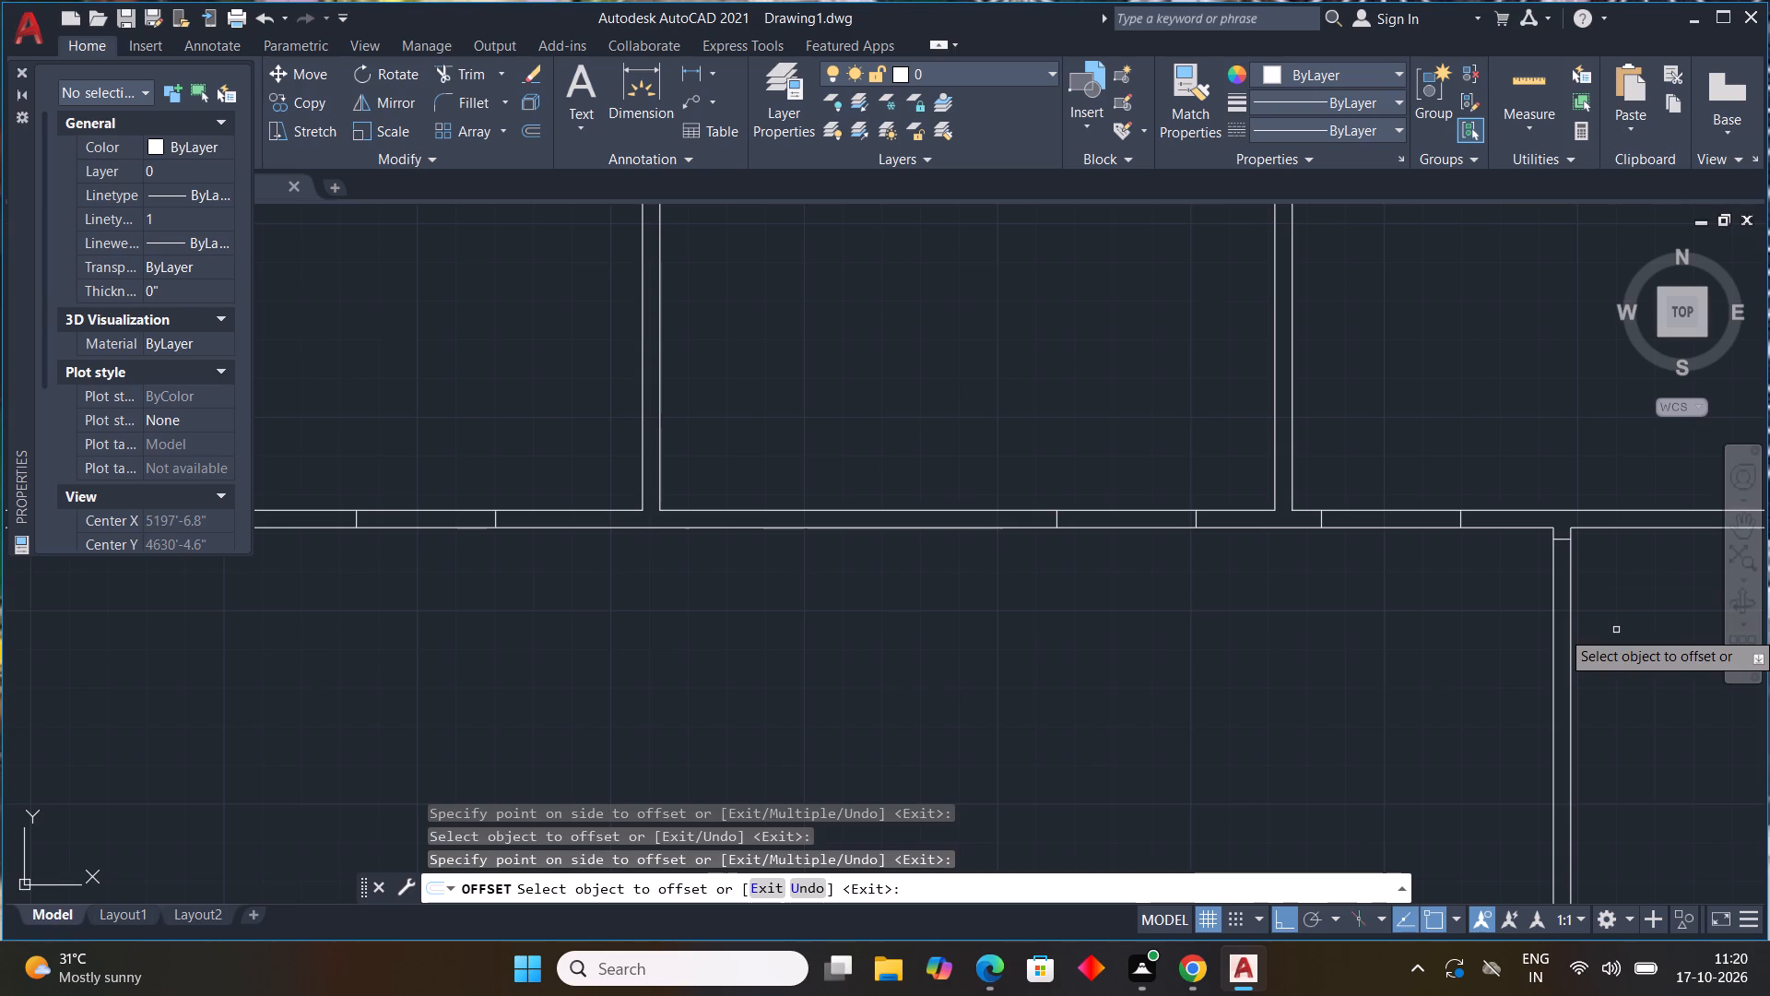
middle_drag(1615, 630, 1166, 554)
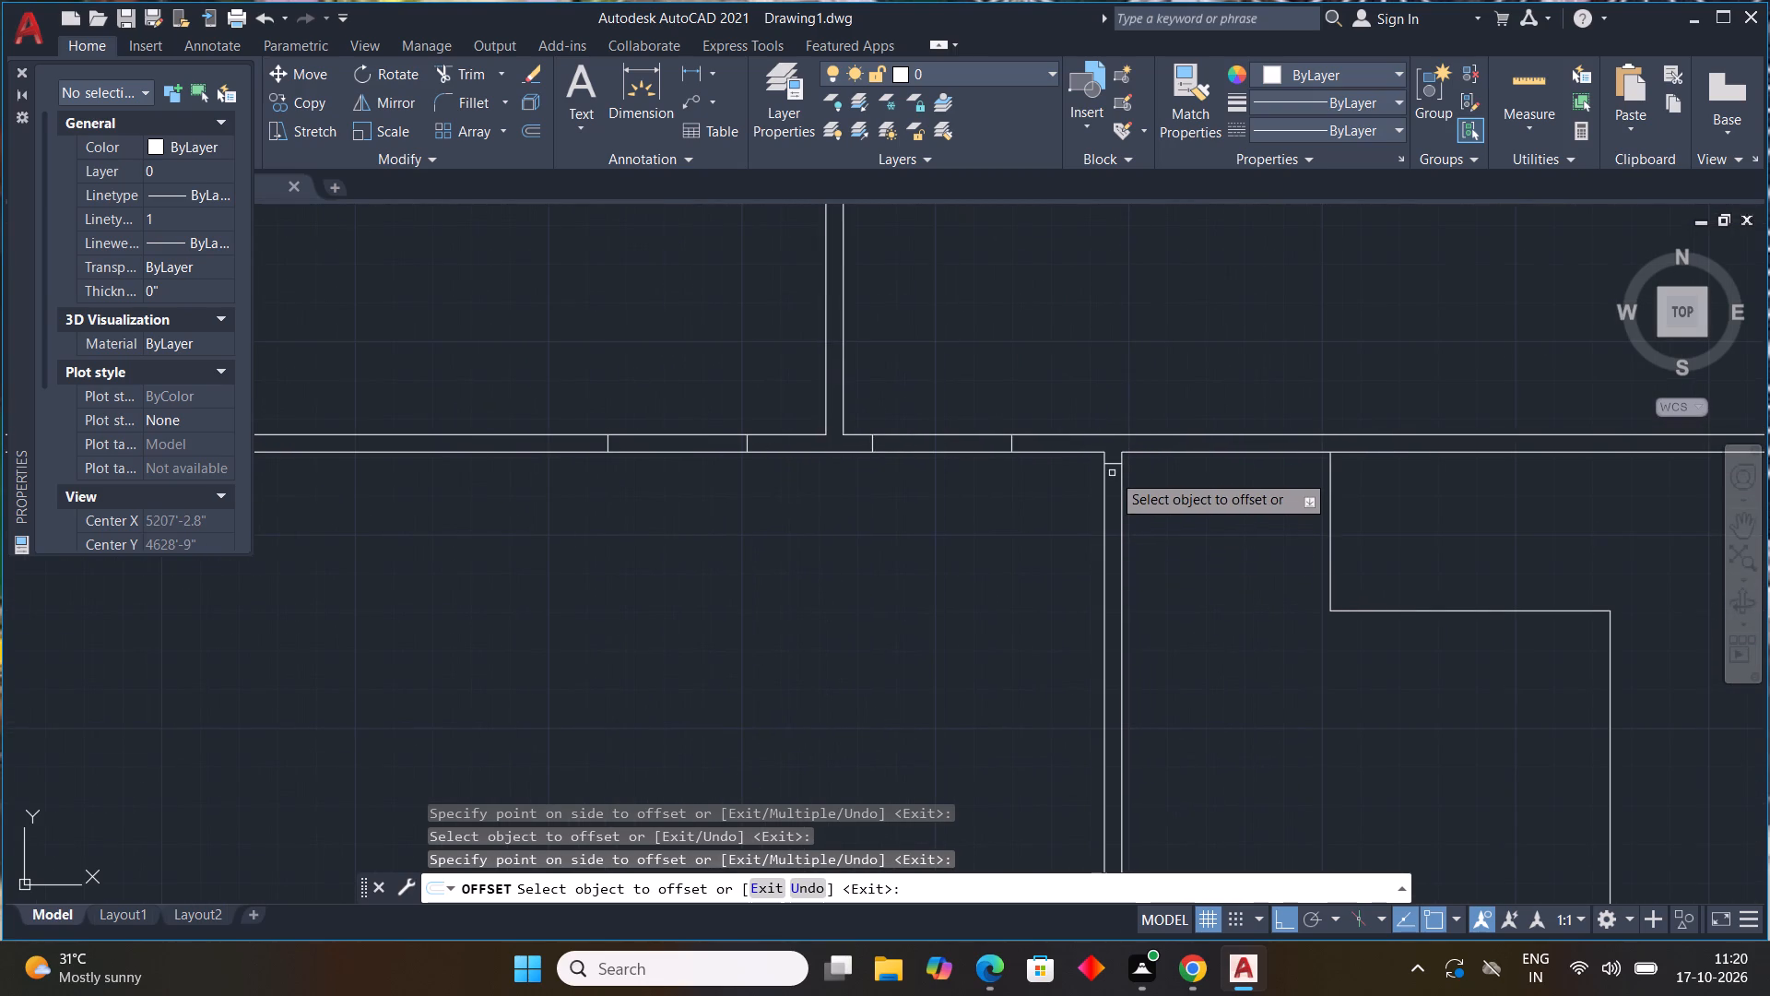
click(1115, 460)
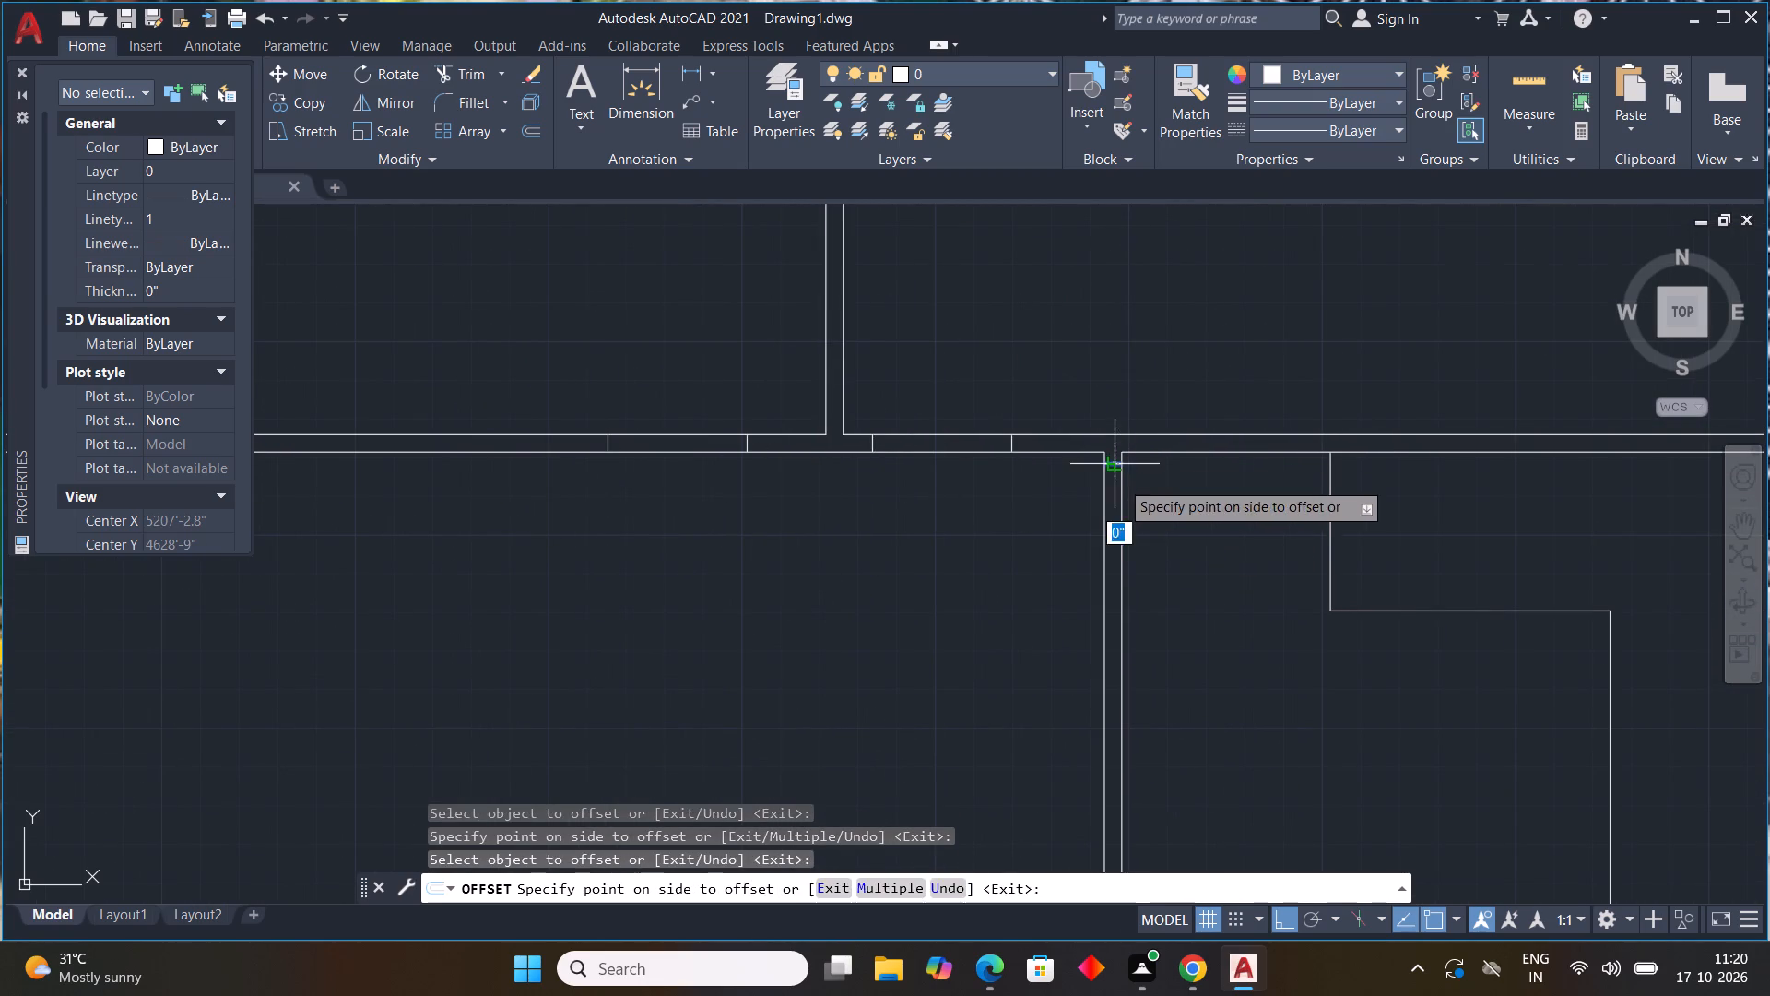
click(1156, 658)
key(Escape)
key(Escape)
key(Escape)
key(Escape)
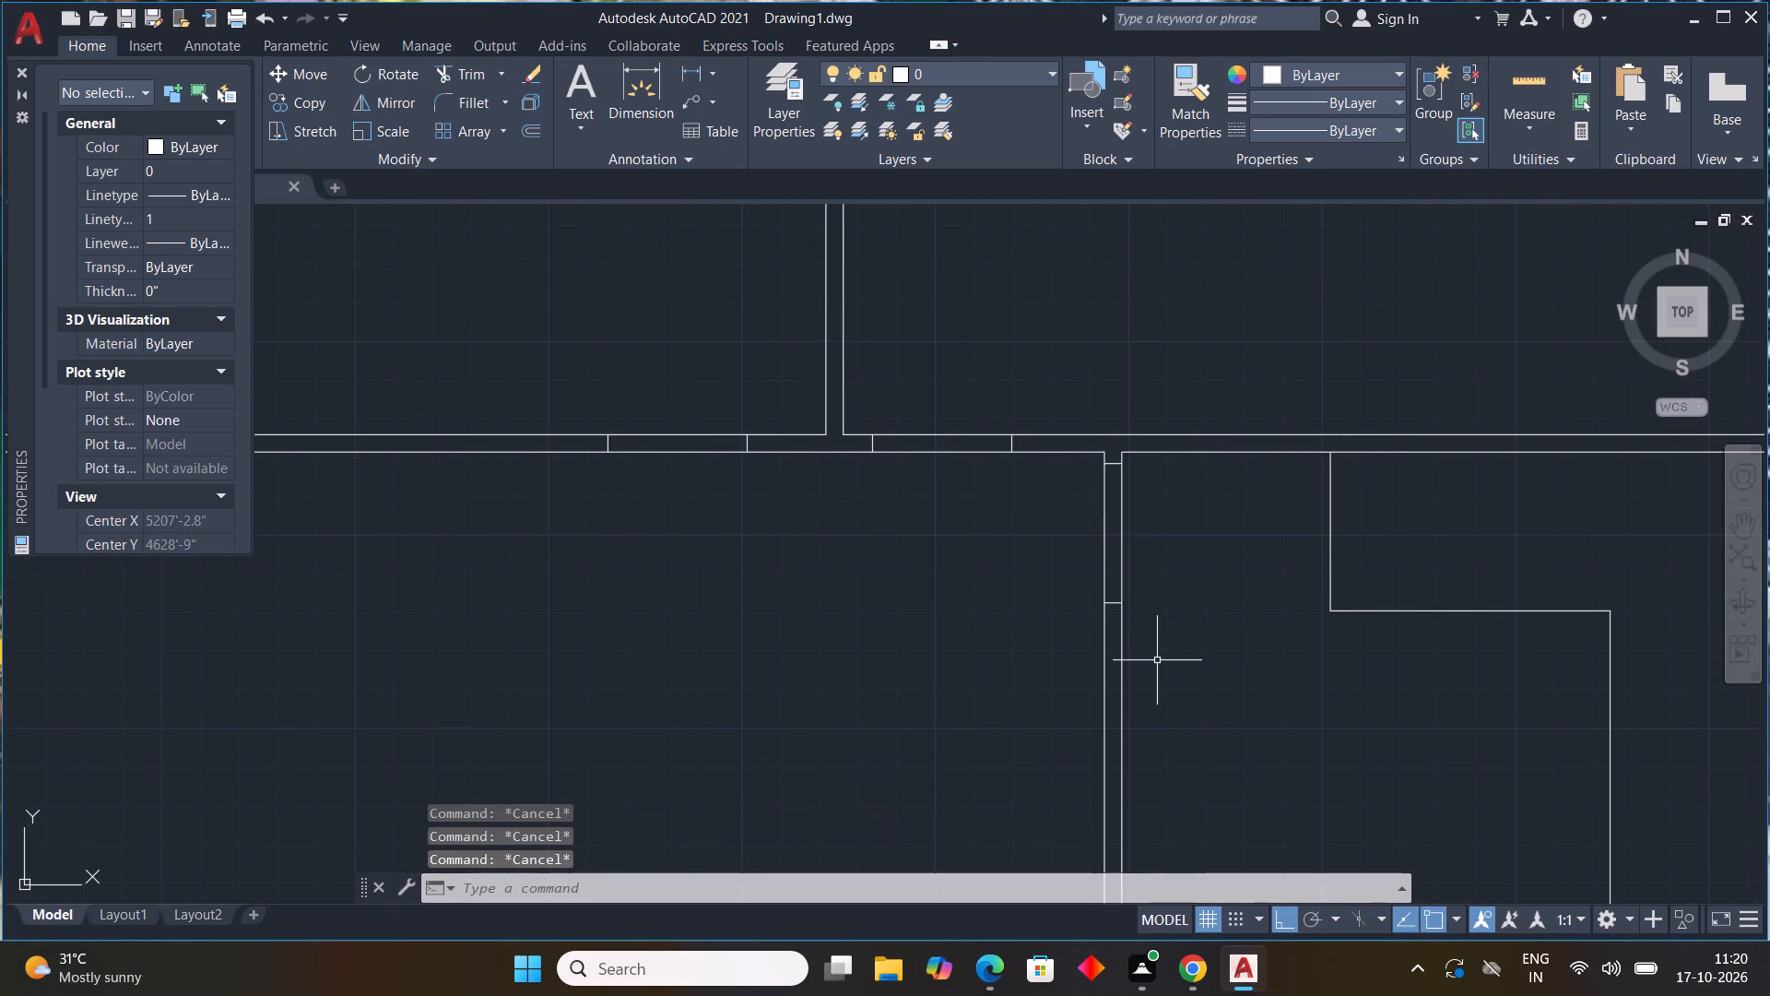
key(Escape)
key(Escape)
key(Escape)
Trim the partition lines between the paired marks to cut one opening in the lower vertical partition and three in the horizontal partition.
text(TR)
key(space)
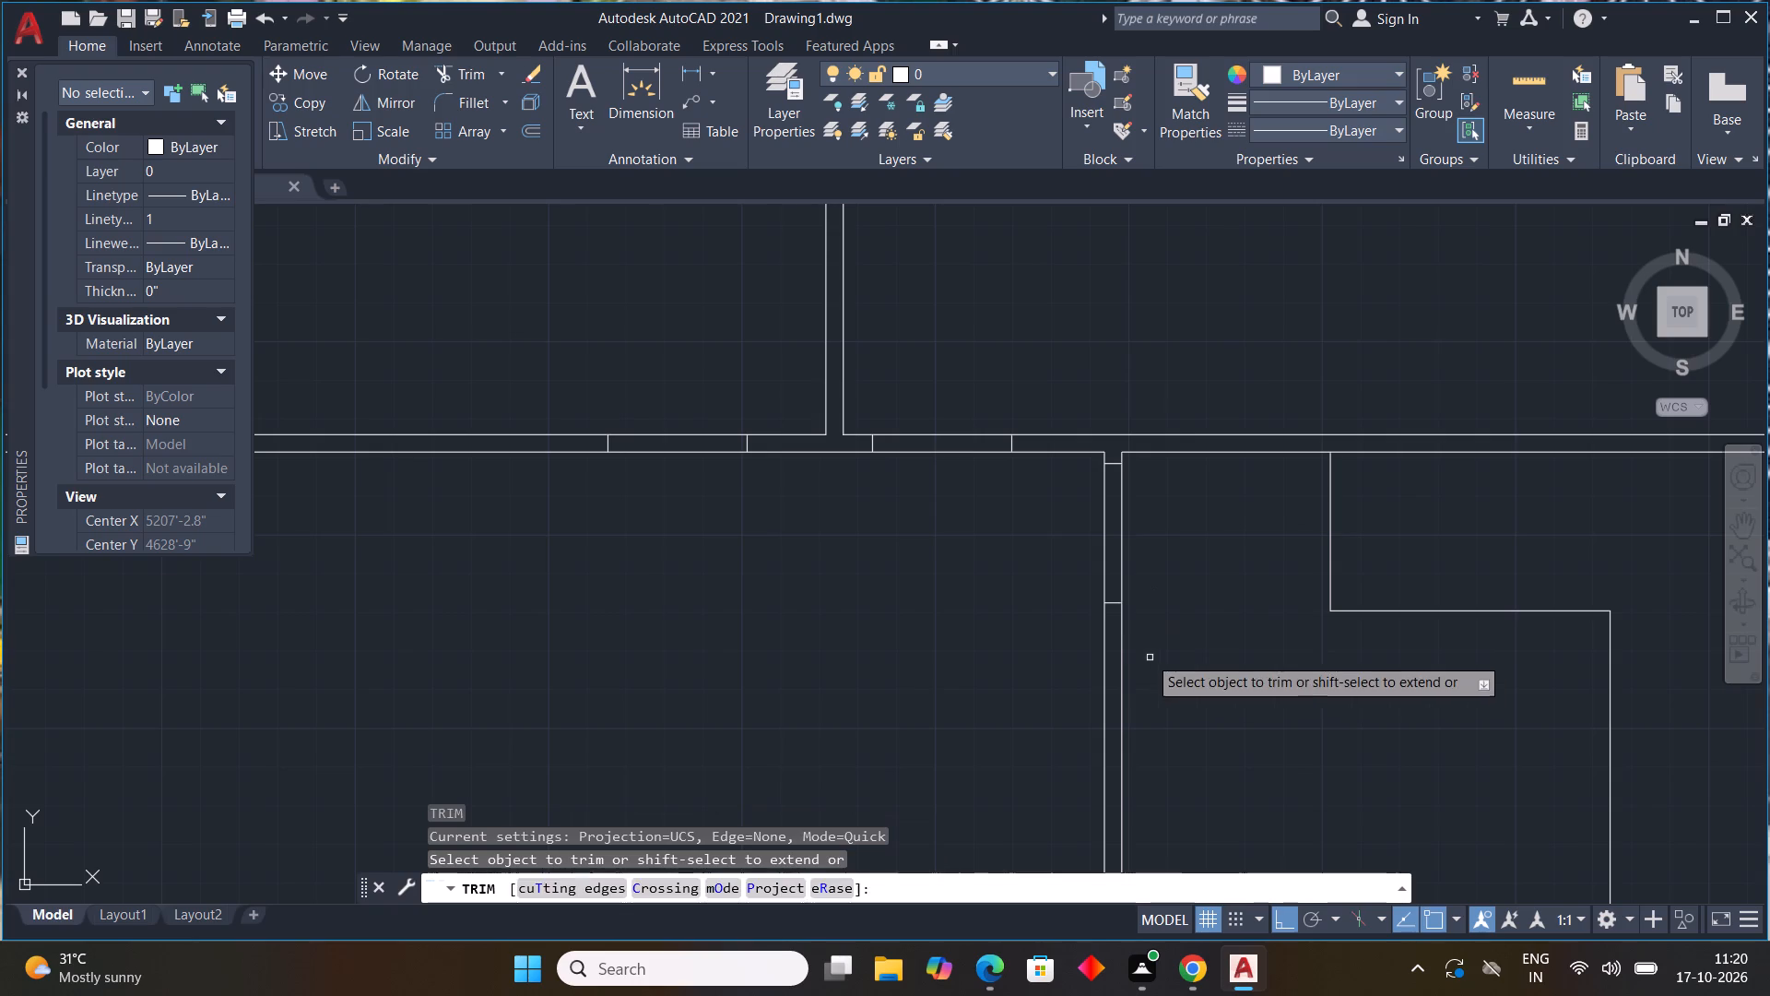
drag(1050, 548, 1148, 525)
drag(953, 362, 981, 593)
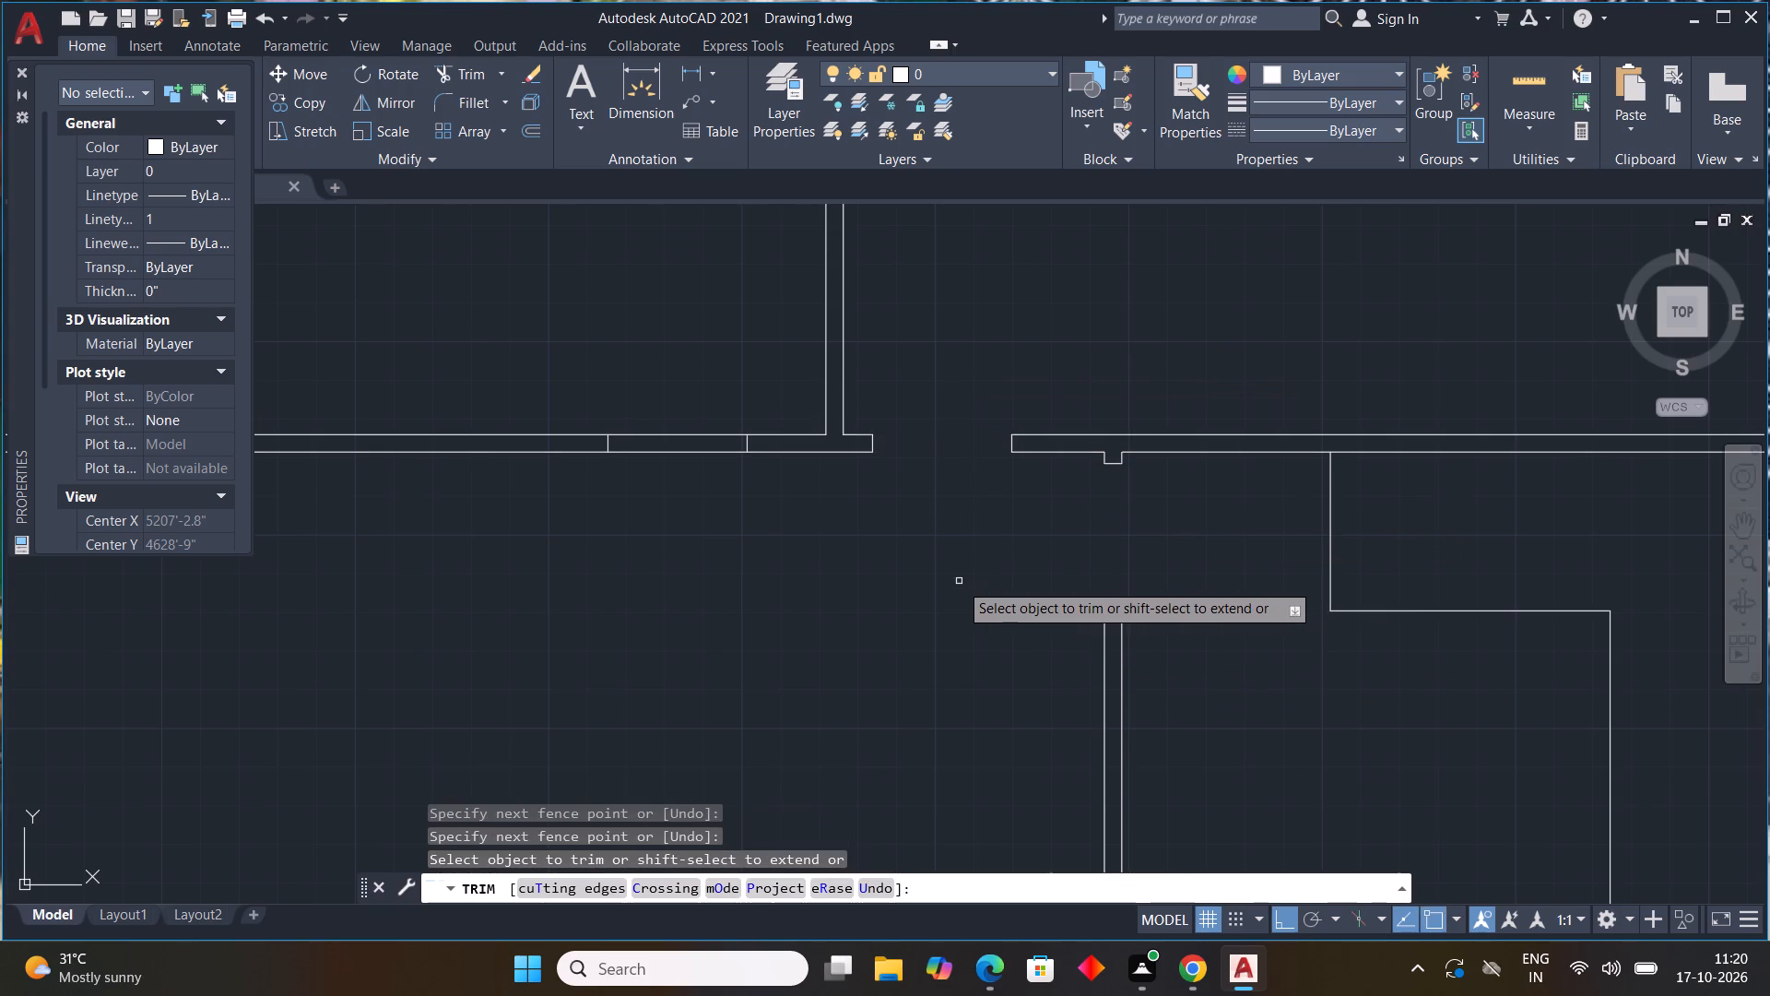
scroll(957, 582, down, 2)
scroll(822, 535, up, 3)
drag(895, 426, 931, 672)
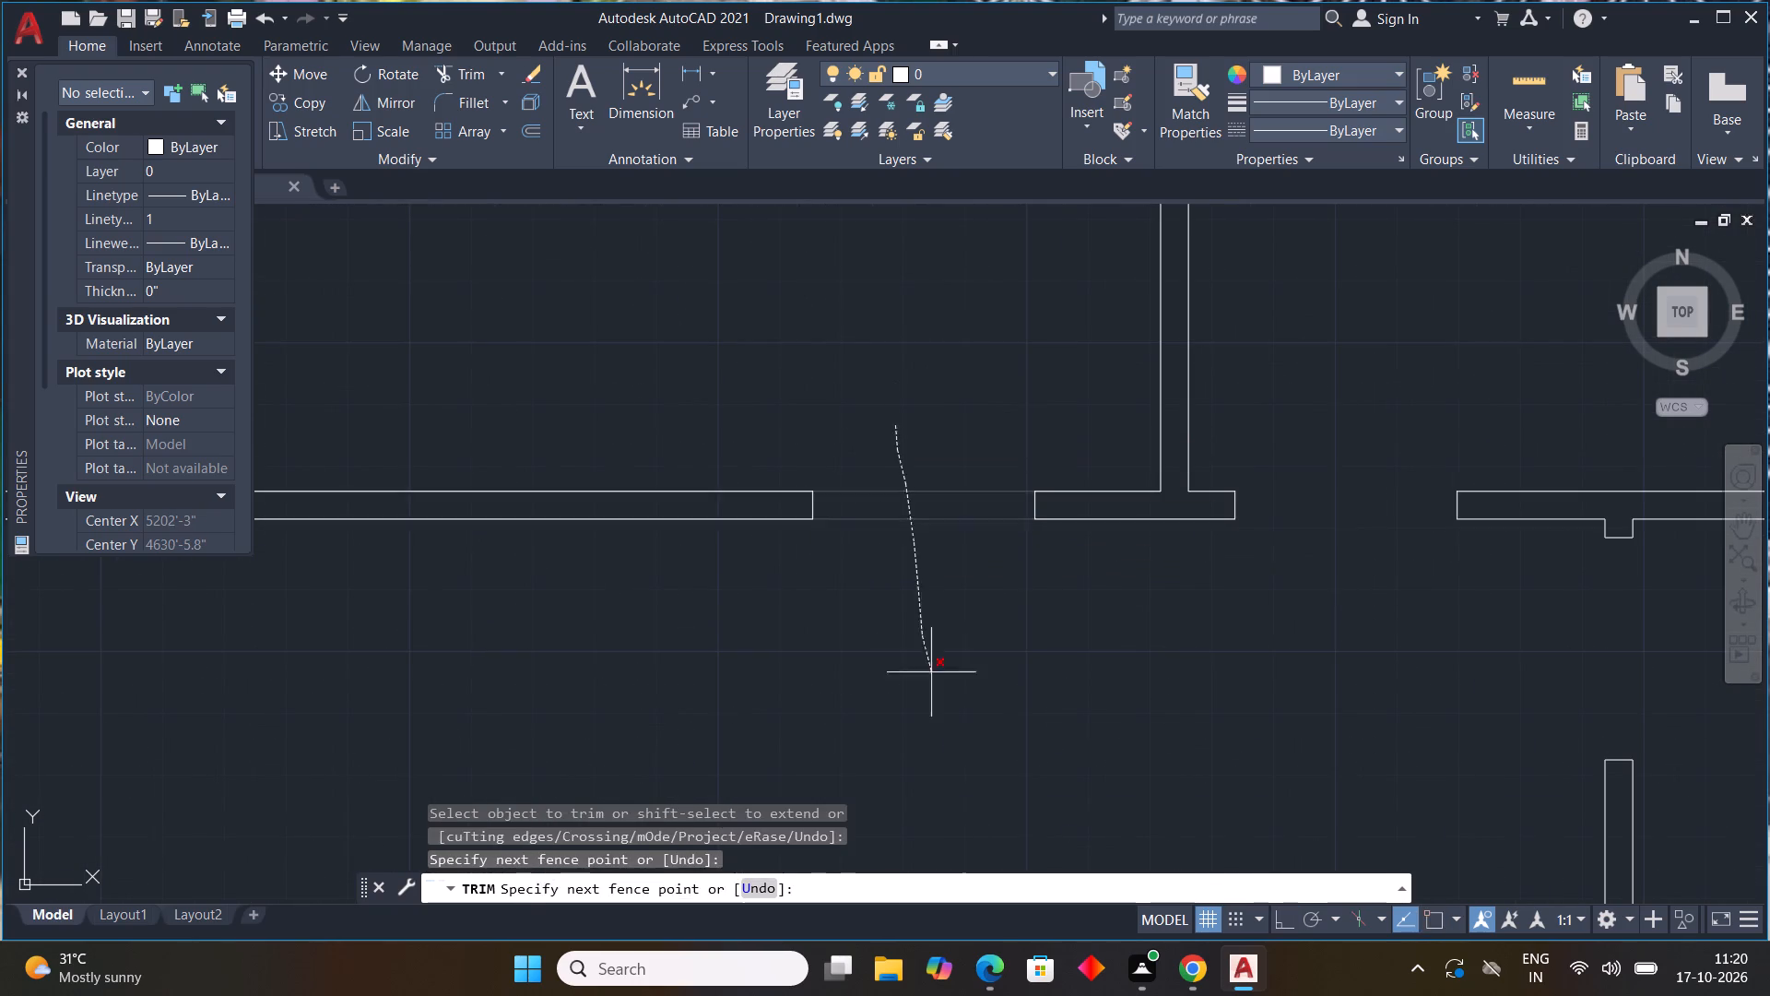
scroll(935, 667, down, 3)
middle_drag(942, 667, 1134, 641)
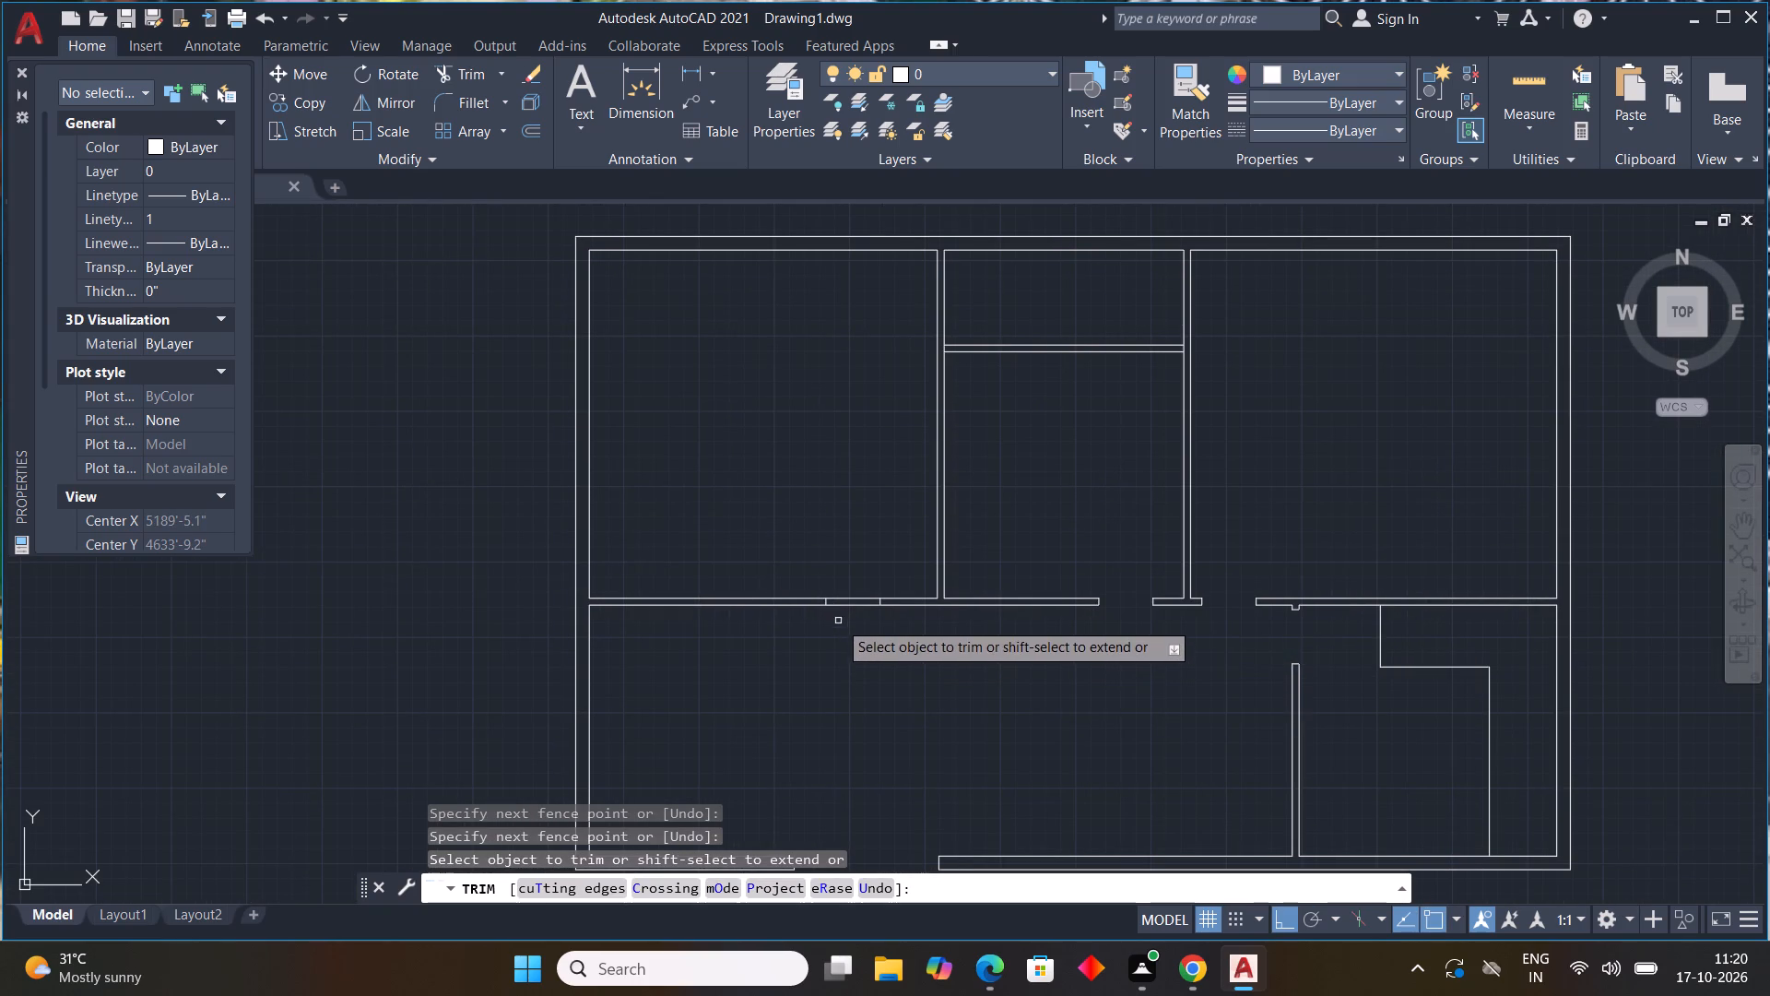
drag(857, 564, 854, 669)
Trim the vertical partition lines at both ends of the upper middle room's horizontal partition to open the junctions.
scroll(967, 436, up, 2)
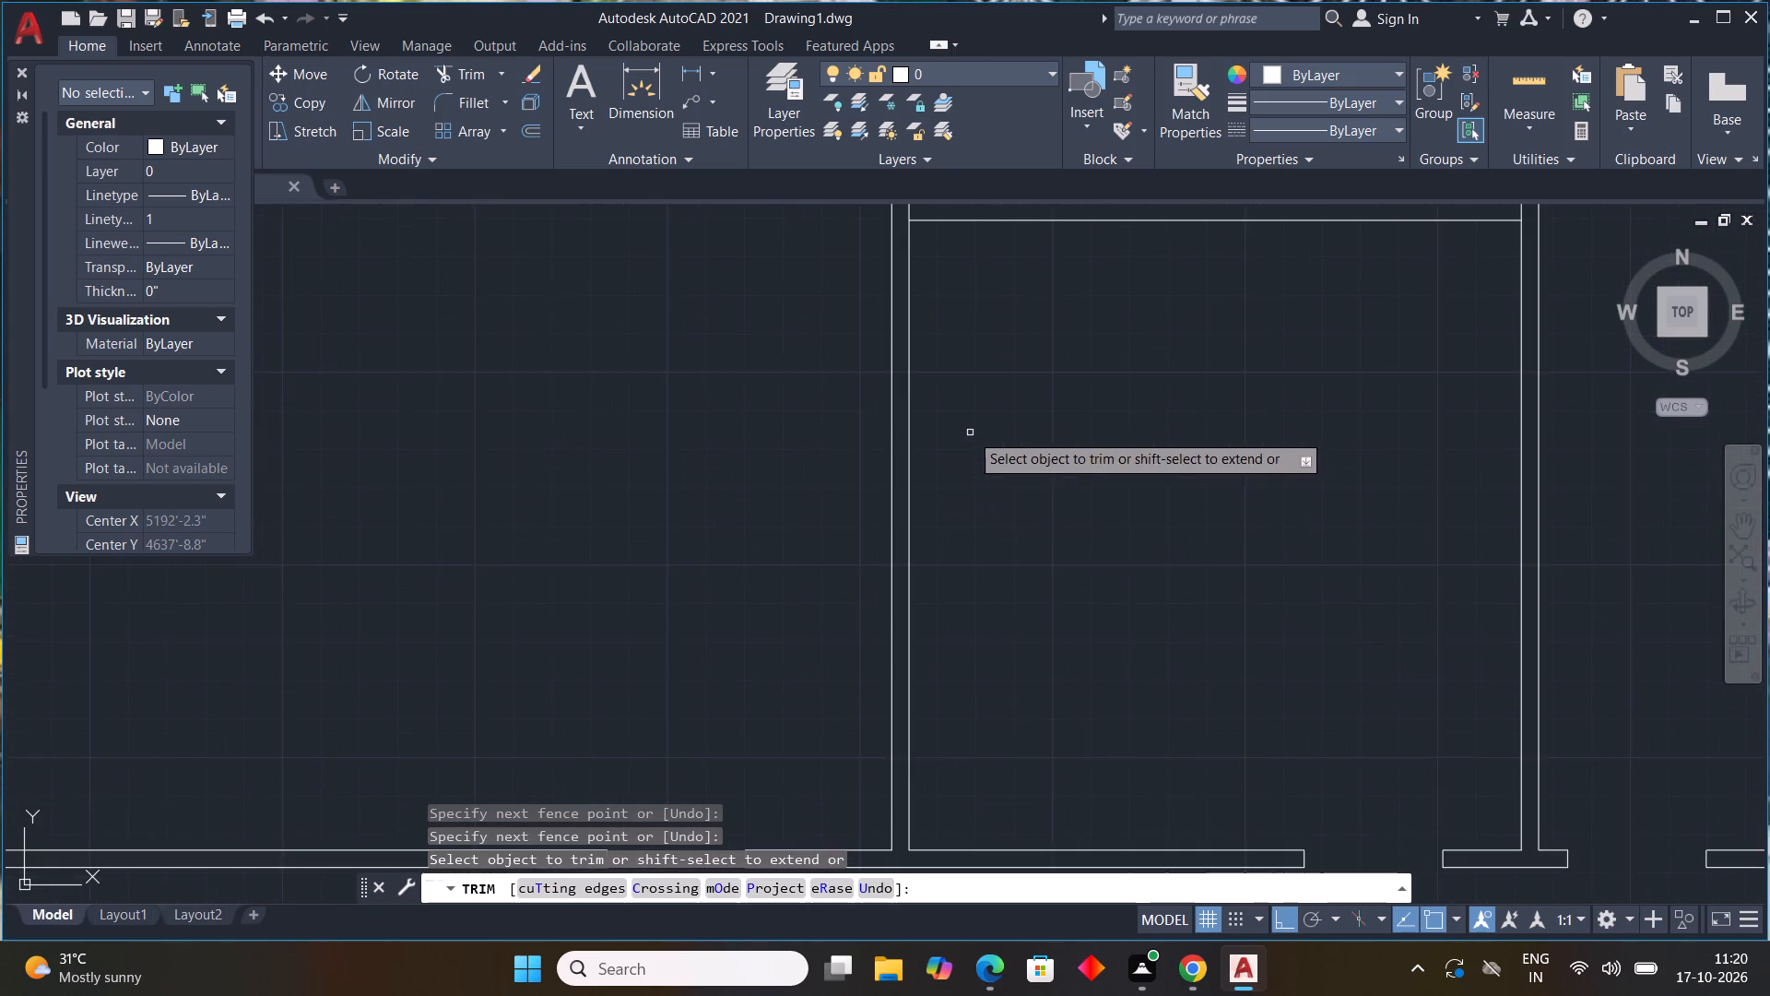
middle_drag(970, 433, 993, 778)
scroll(1024, 627, down, 1)
scroll(941, 622, up, 2)
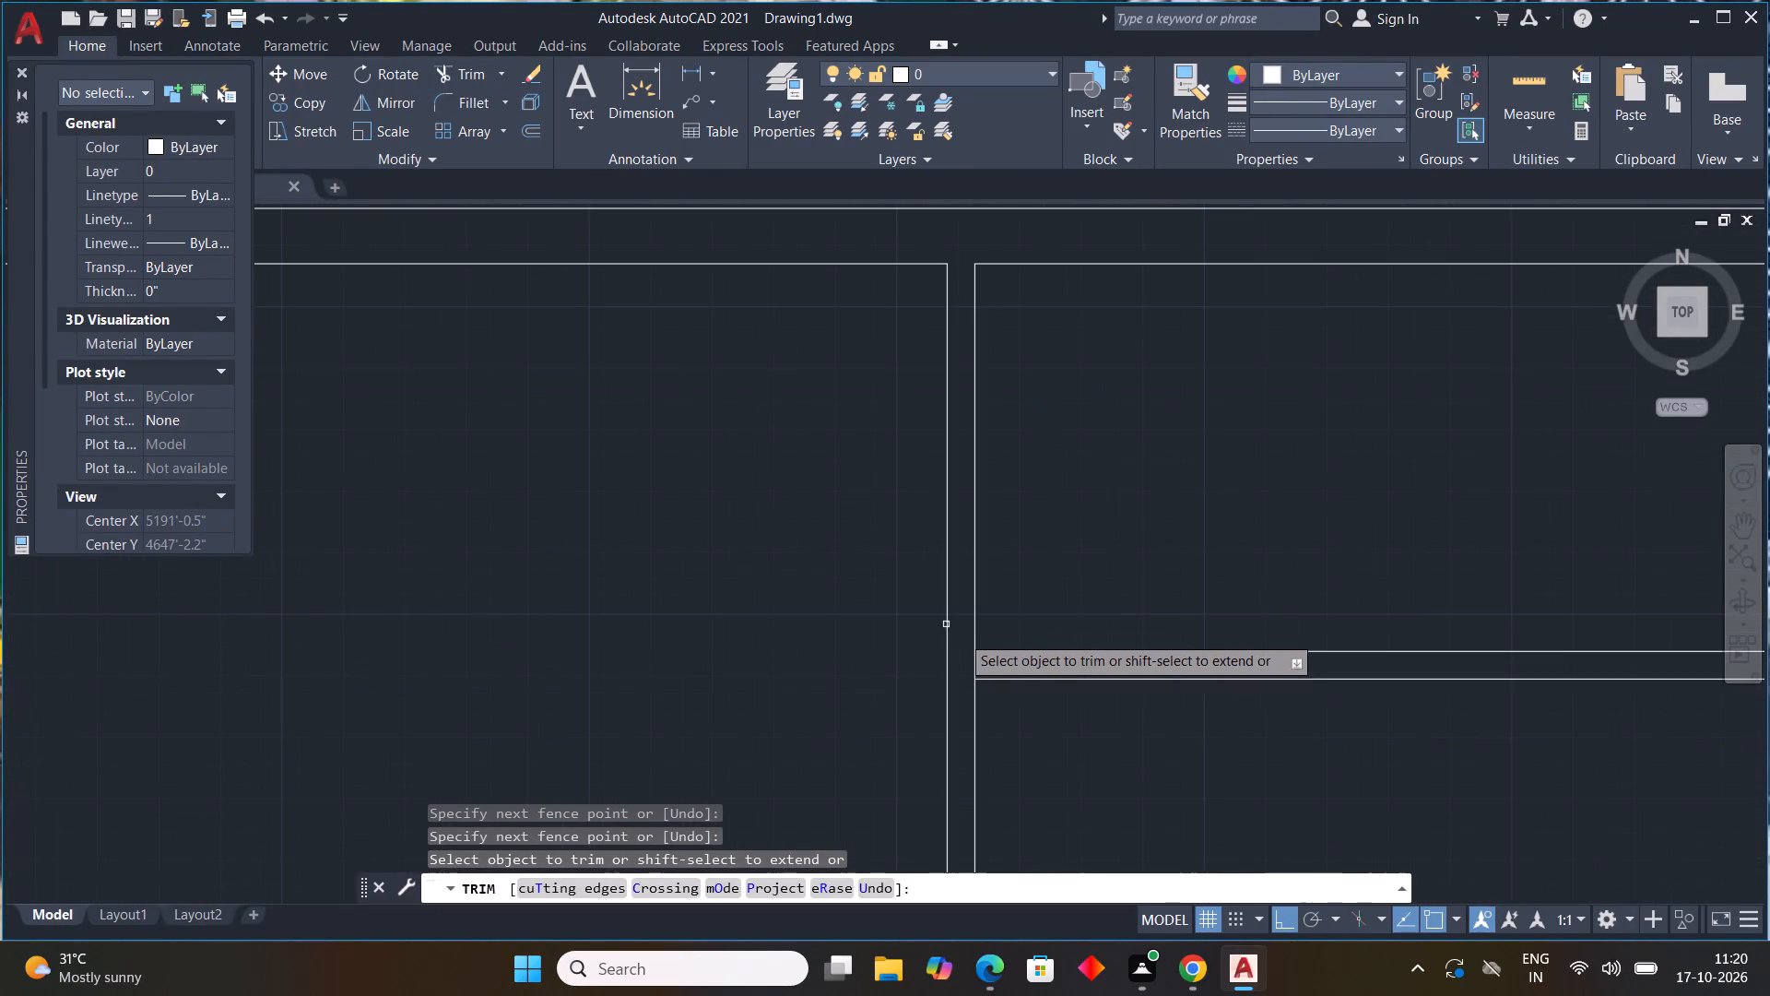
click(974, 665)
scroll(1302, 759, down, 2)
middle_drag(1330, 763, 918, 641)
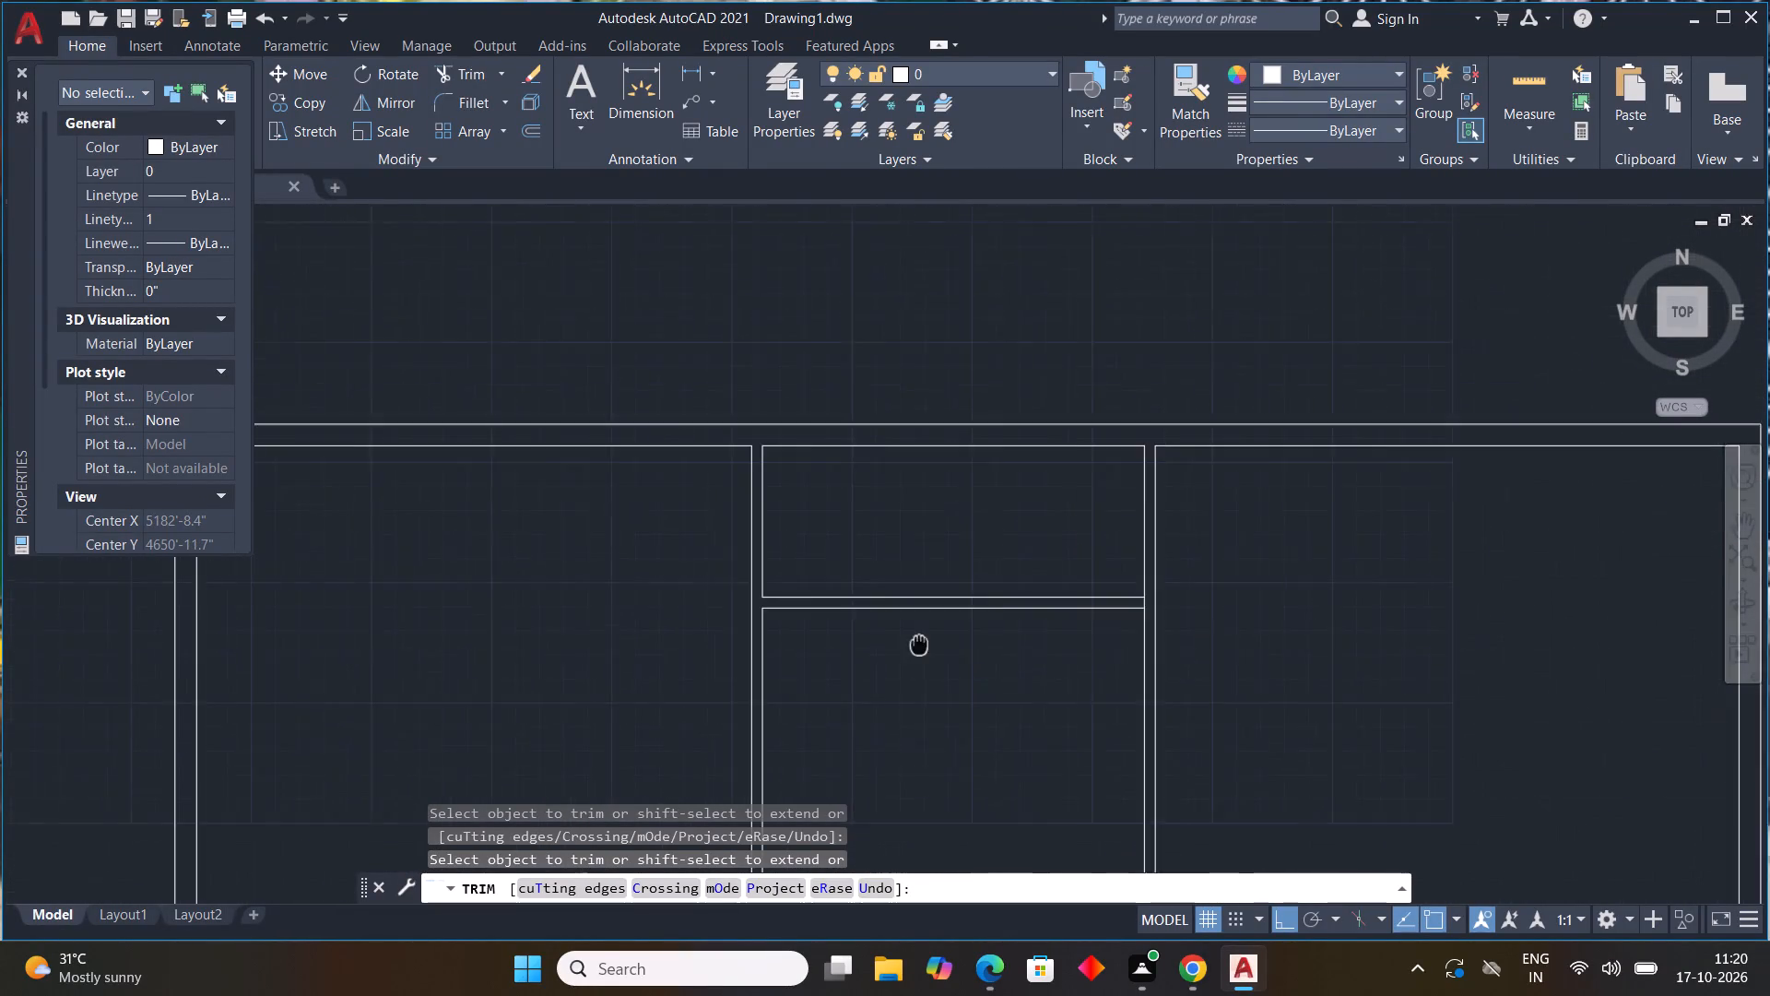
middle_drag(918, 641, 790, 608)
scroll(1045, 572, up, 3)
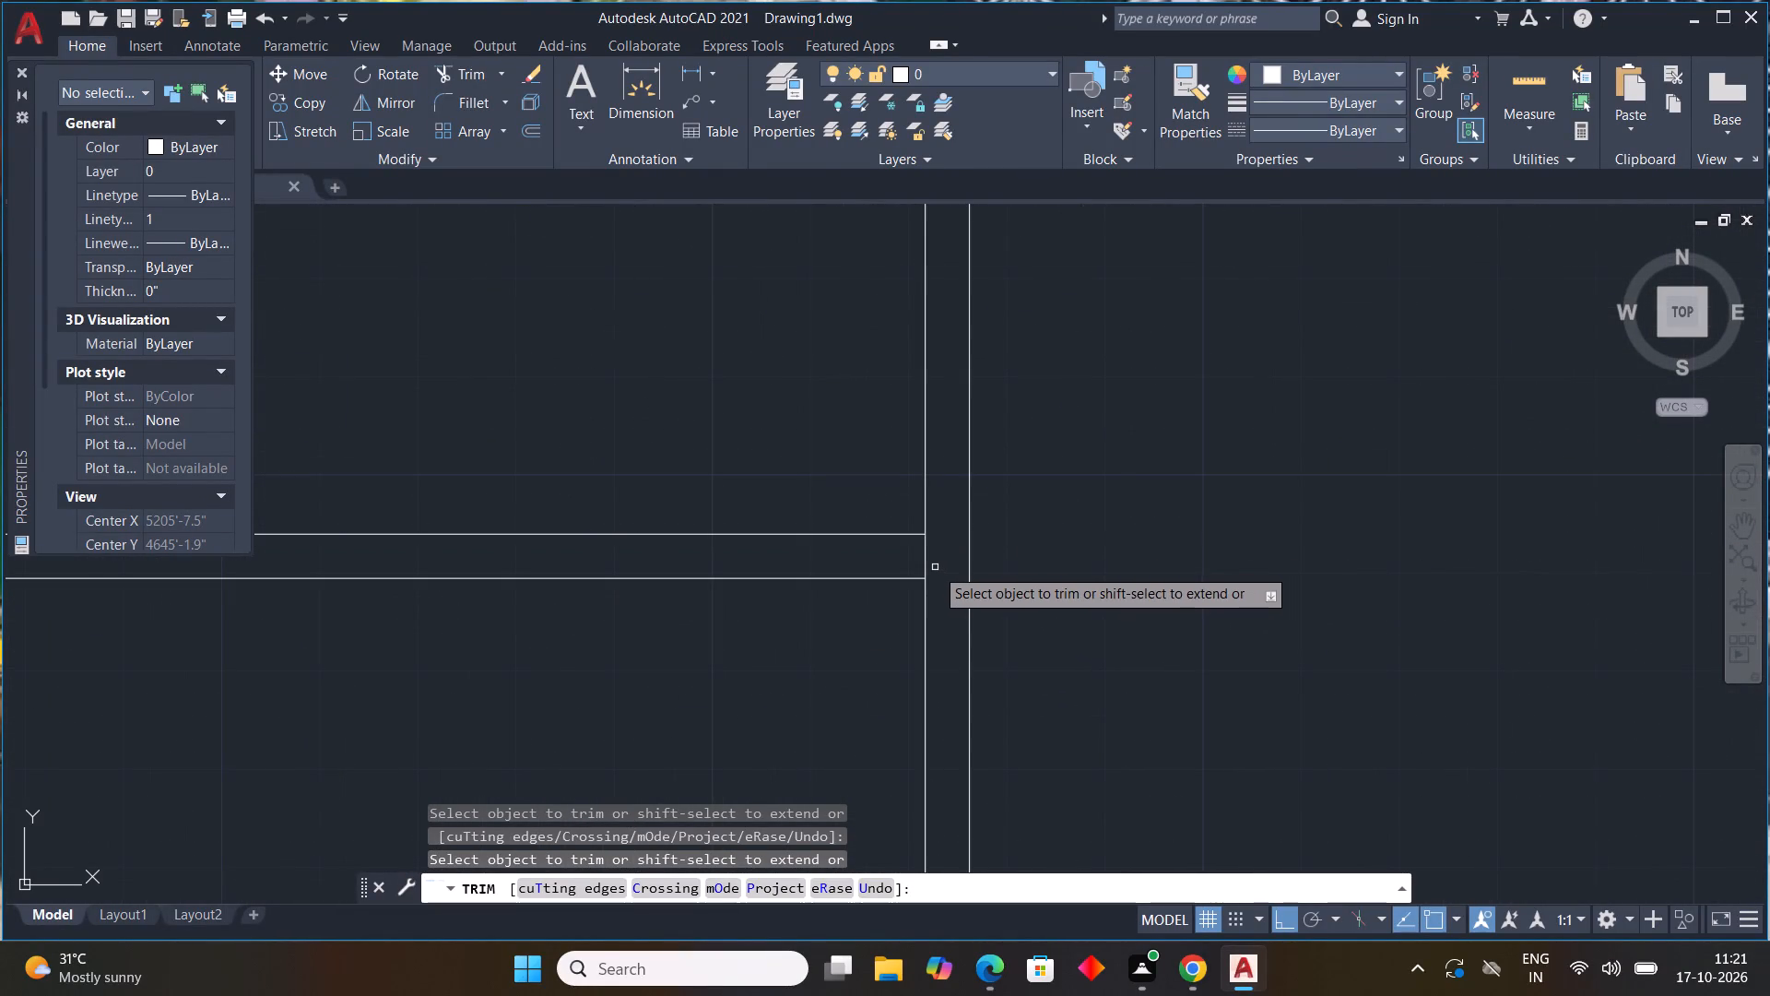
click(926, 556)
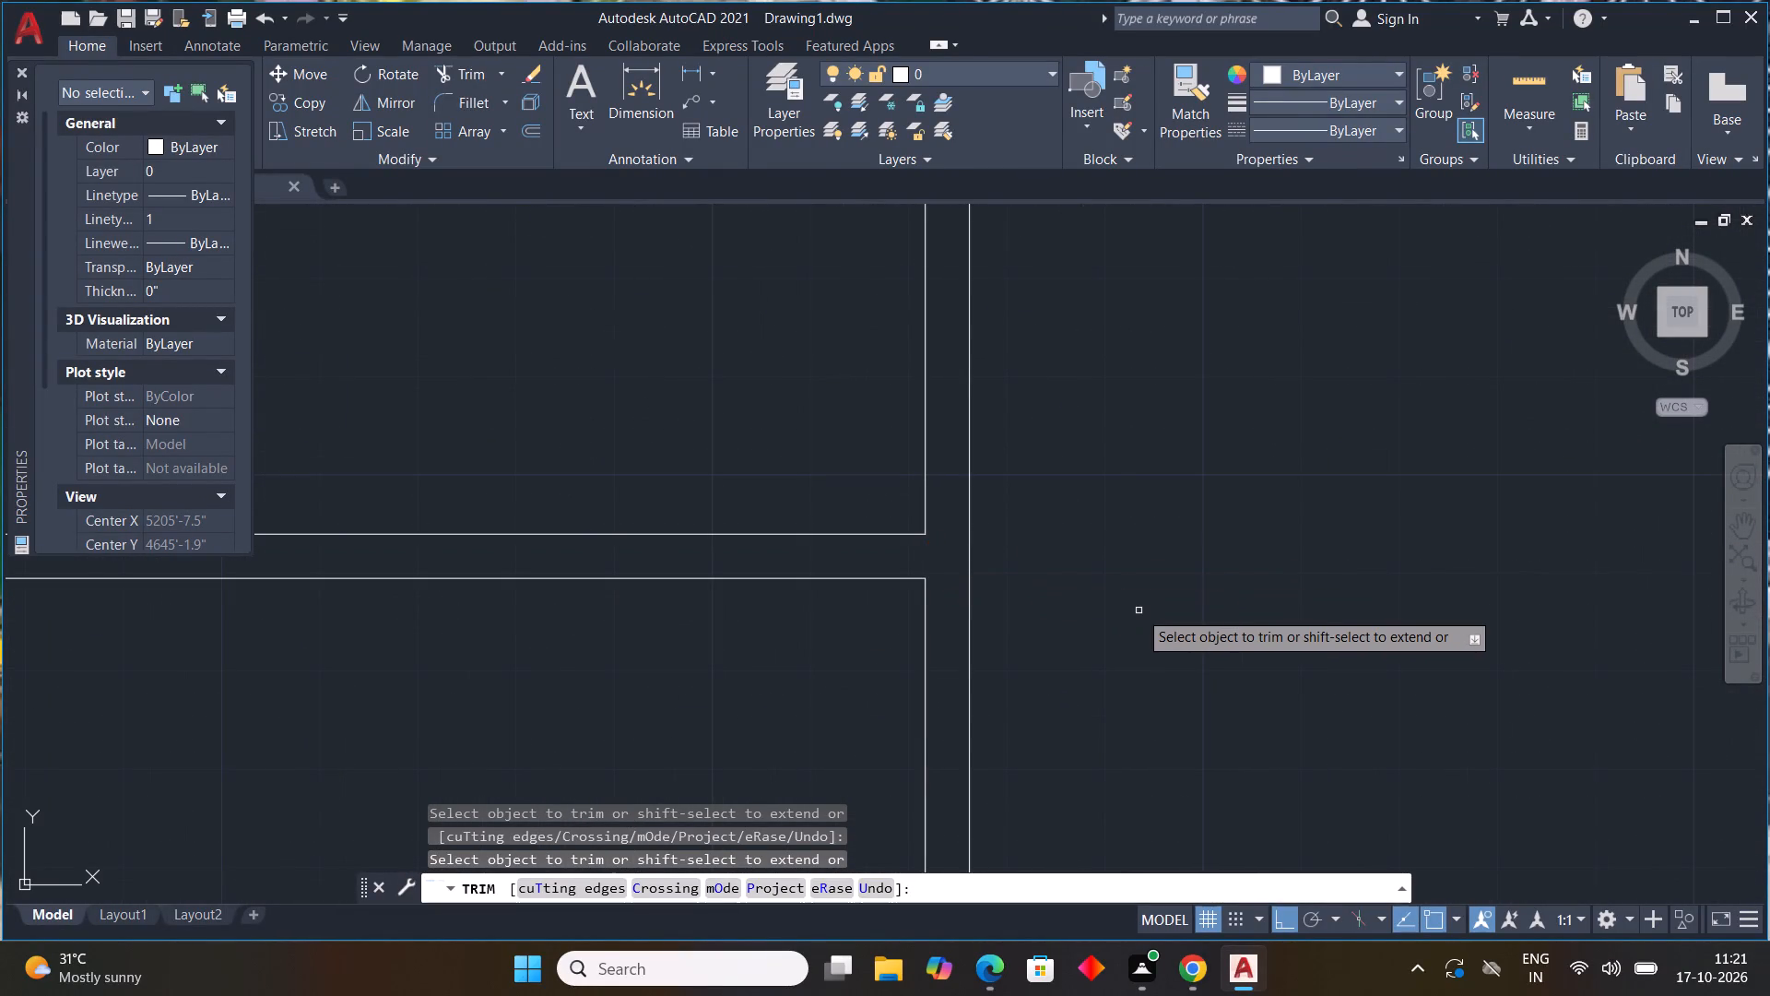
key(Escape)
key(Escape)
key(Escape)
scroll(1139, 611, down, 2)
key(Escape)
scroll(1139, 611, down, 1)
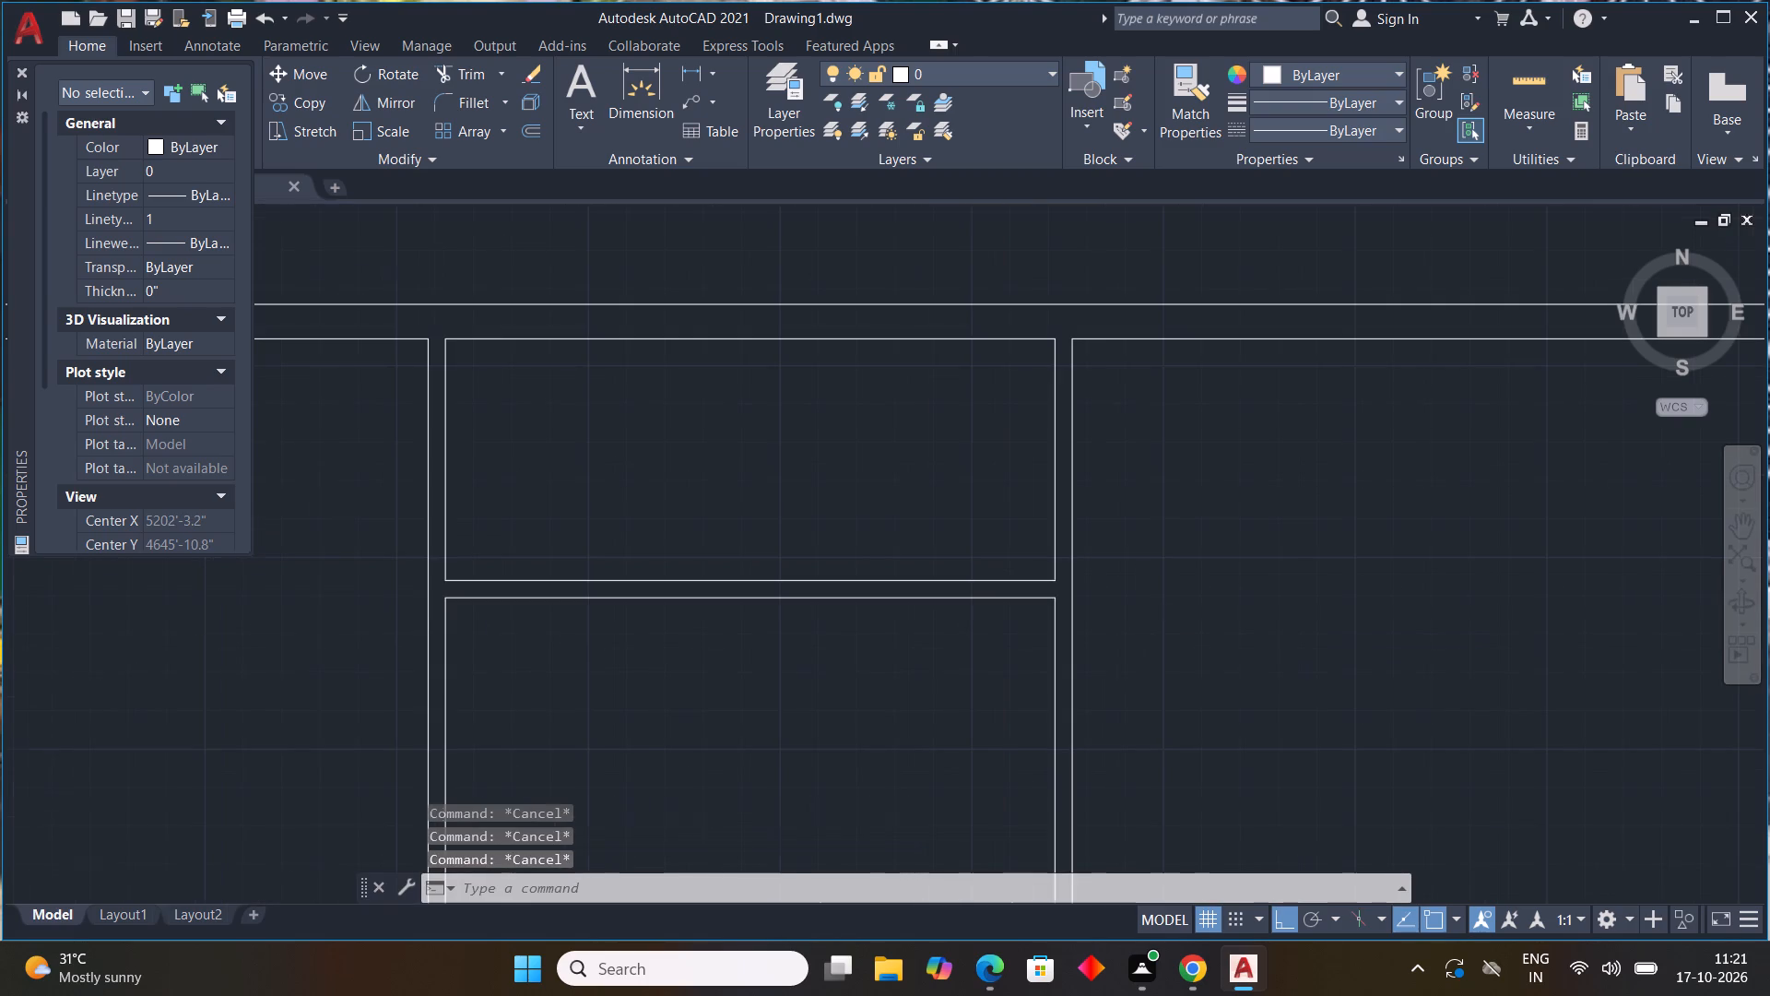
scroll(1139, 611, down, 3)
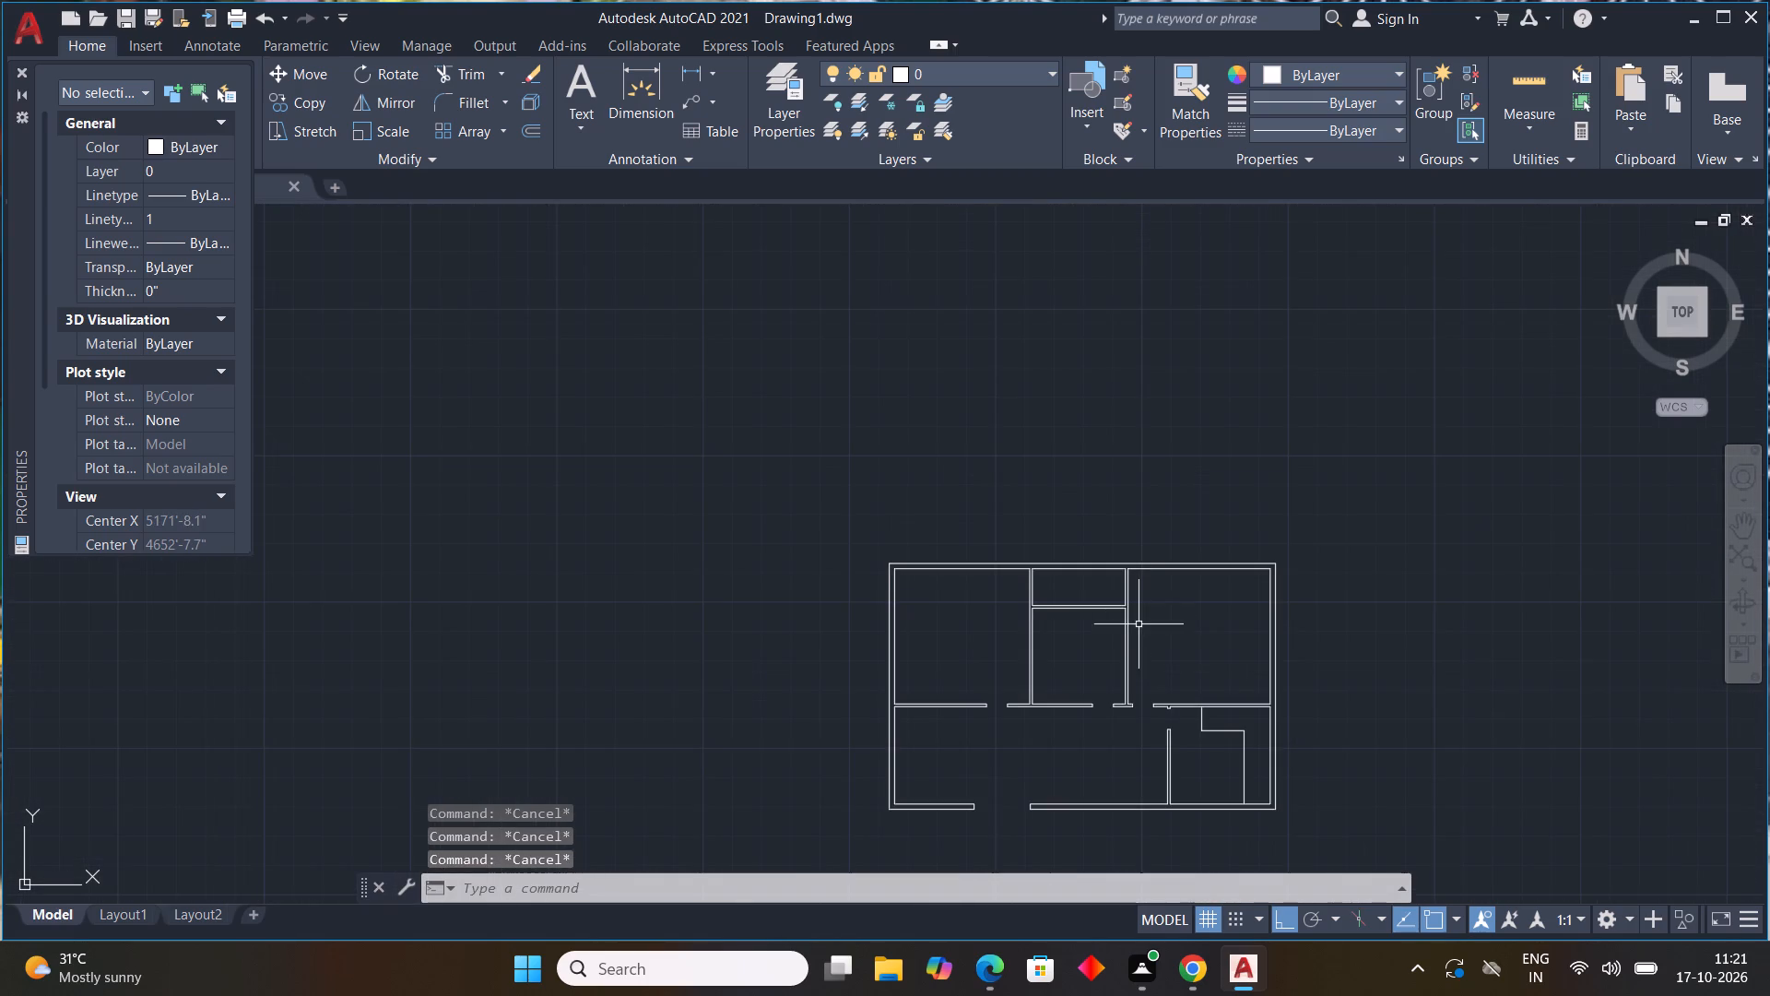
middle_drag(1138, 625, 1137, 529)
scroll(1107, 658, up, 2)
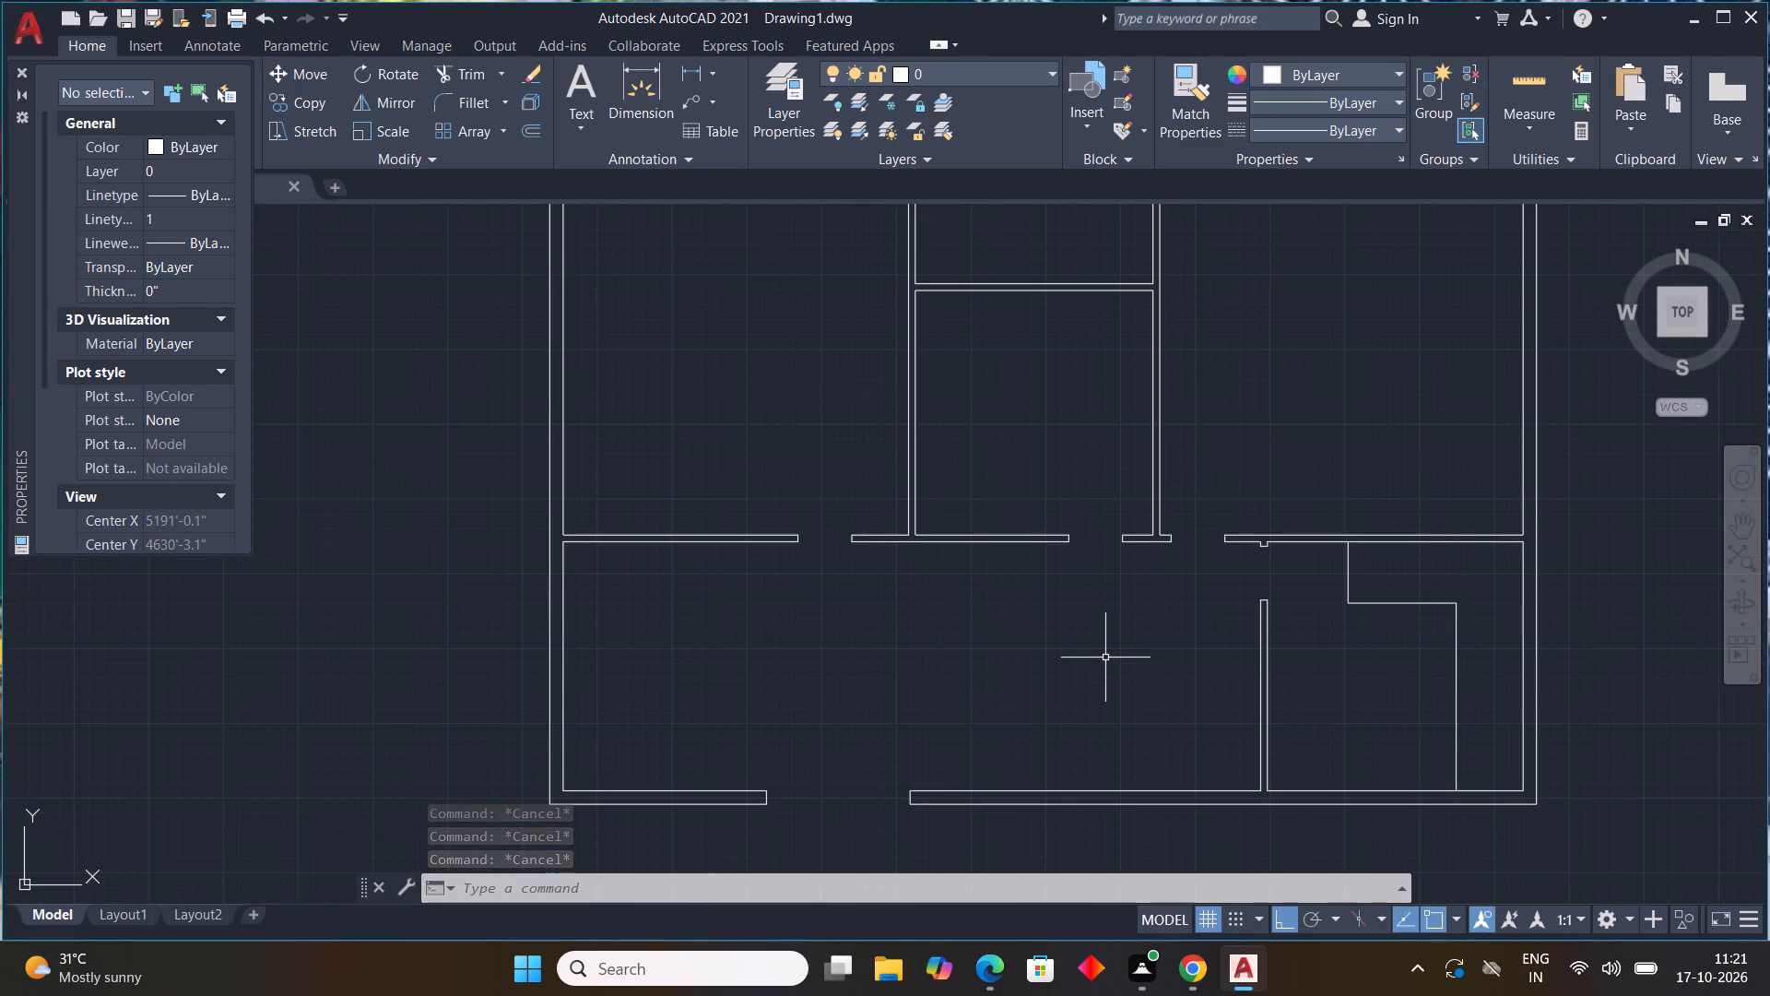
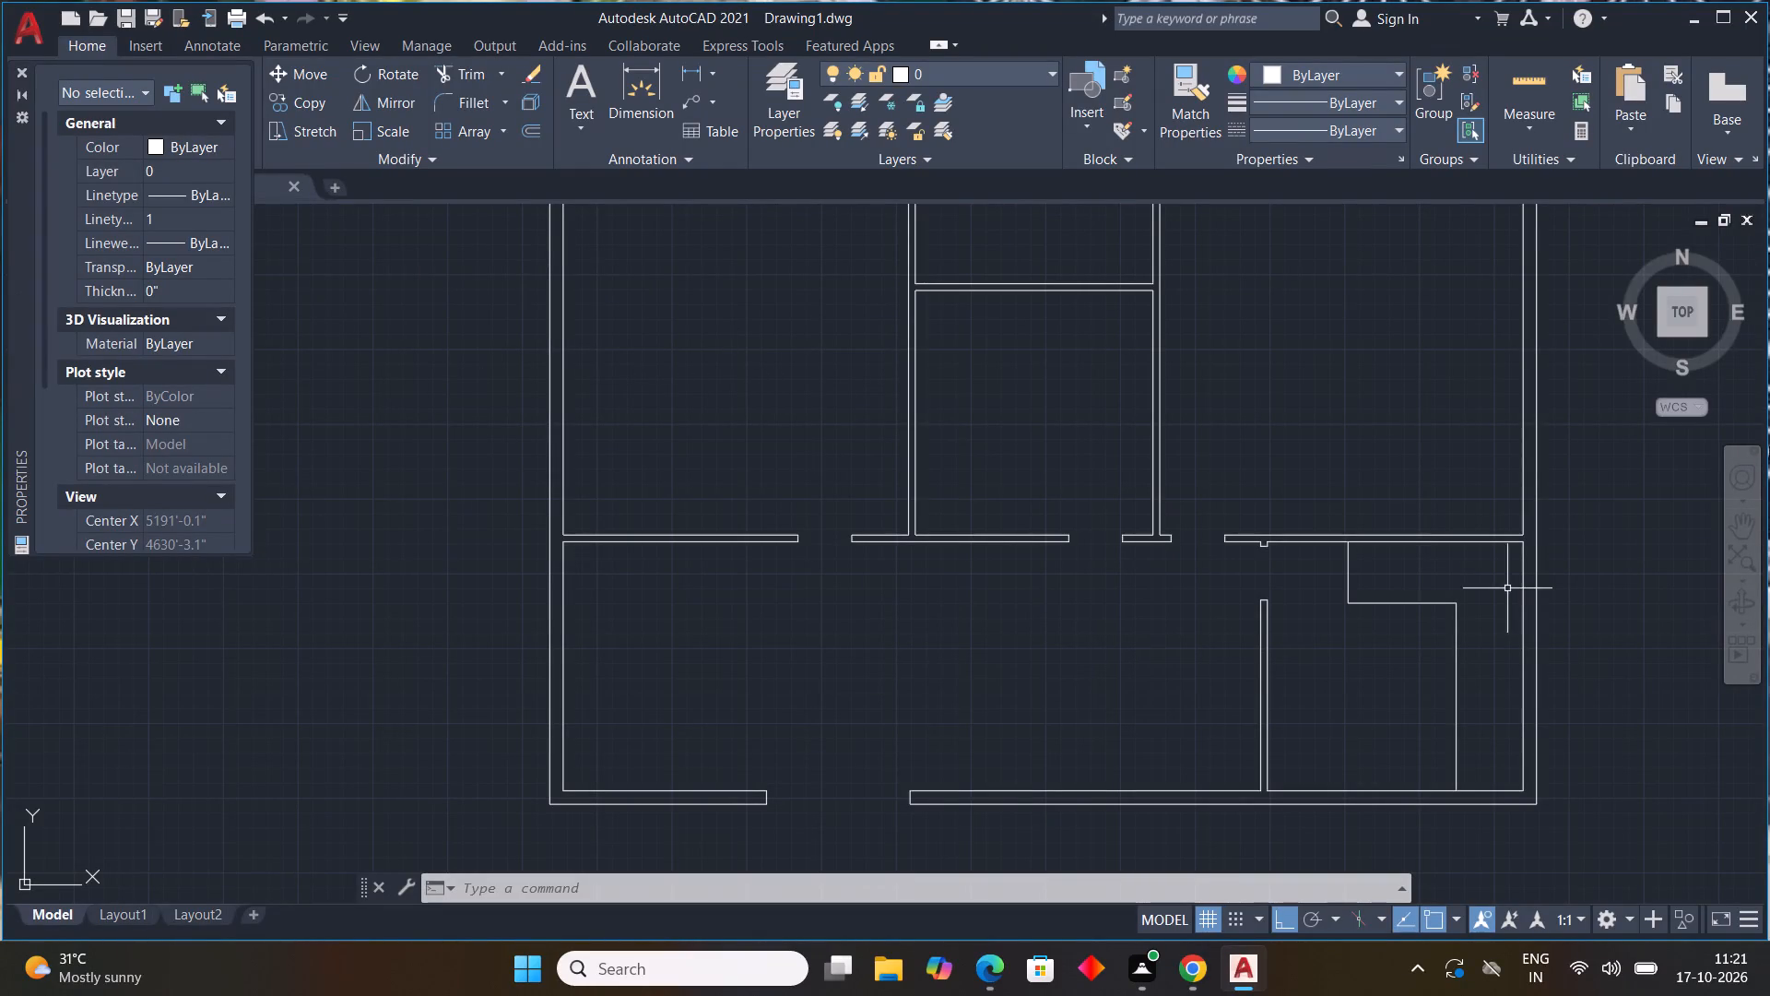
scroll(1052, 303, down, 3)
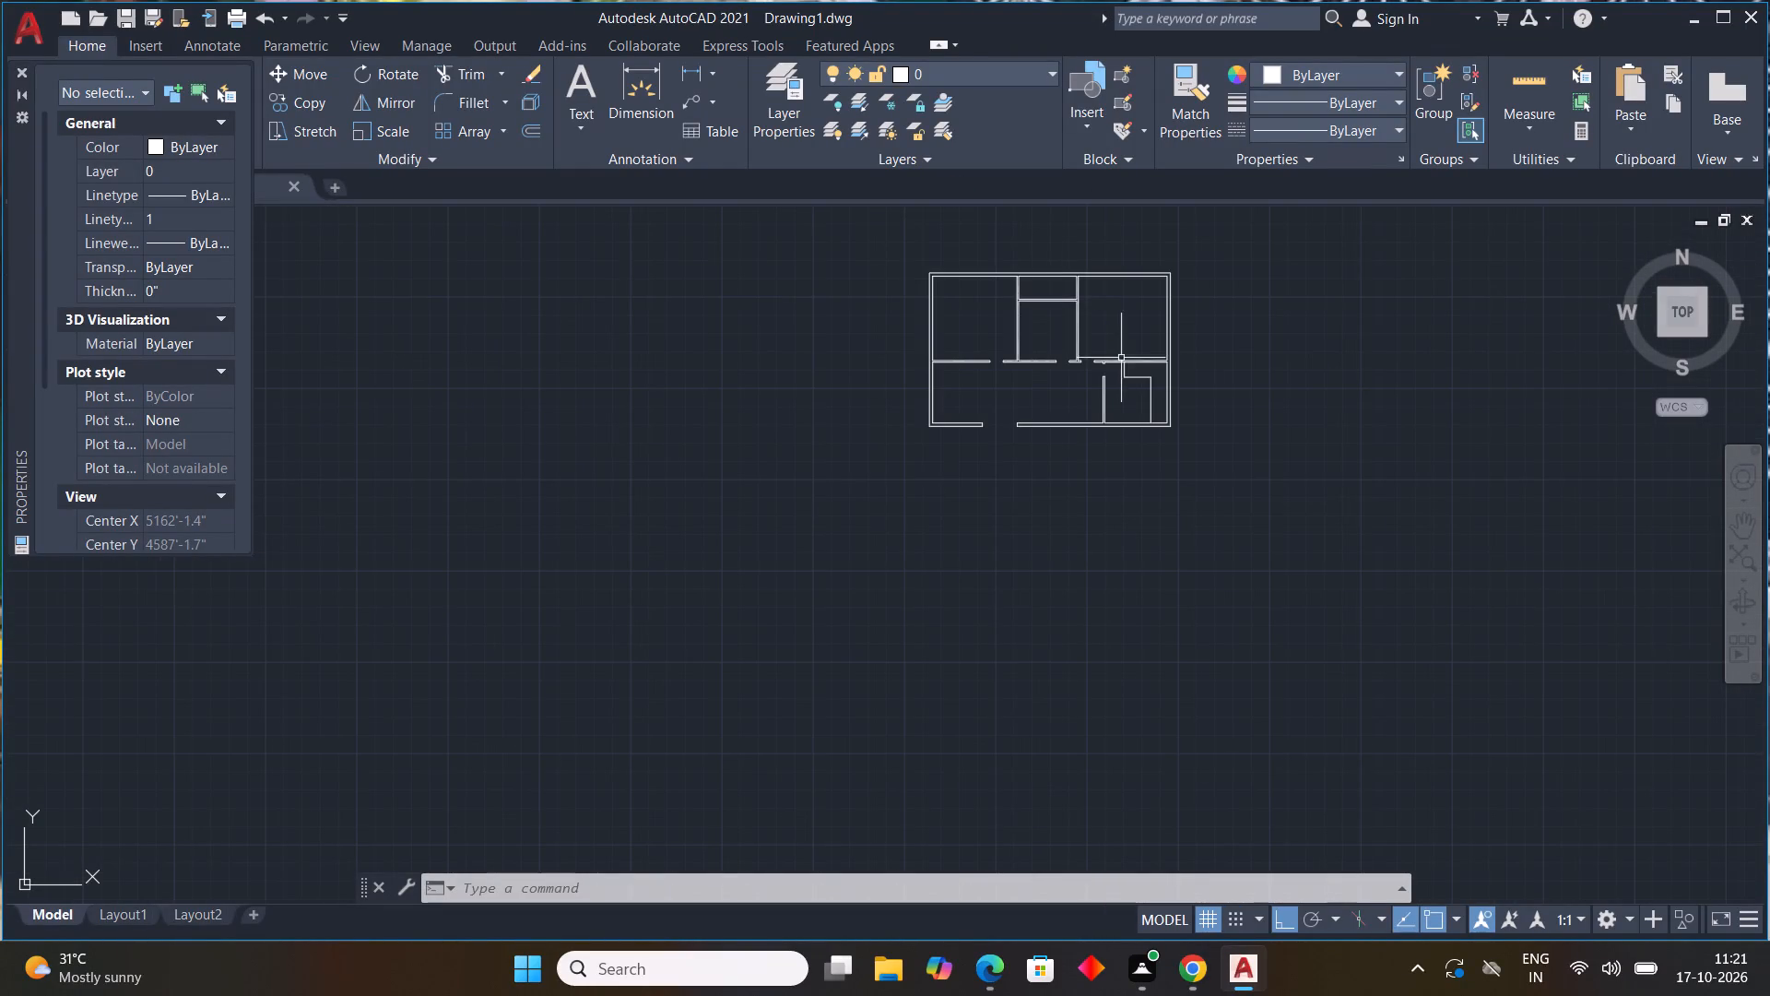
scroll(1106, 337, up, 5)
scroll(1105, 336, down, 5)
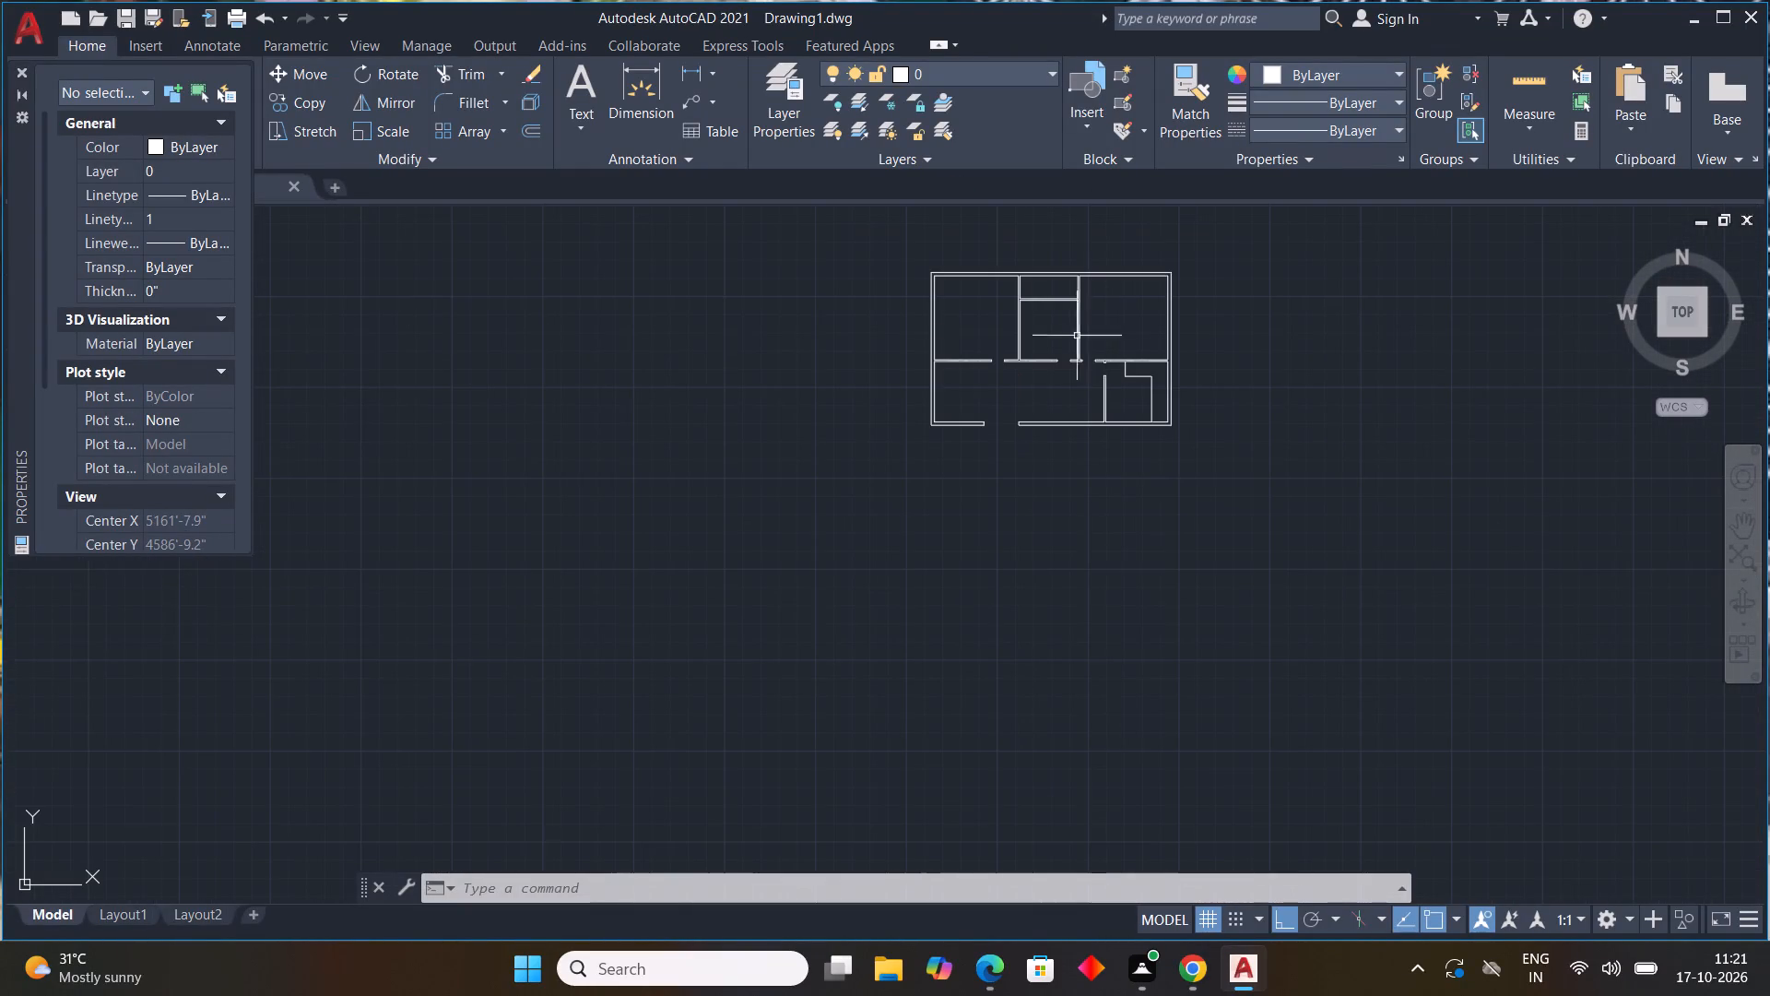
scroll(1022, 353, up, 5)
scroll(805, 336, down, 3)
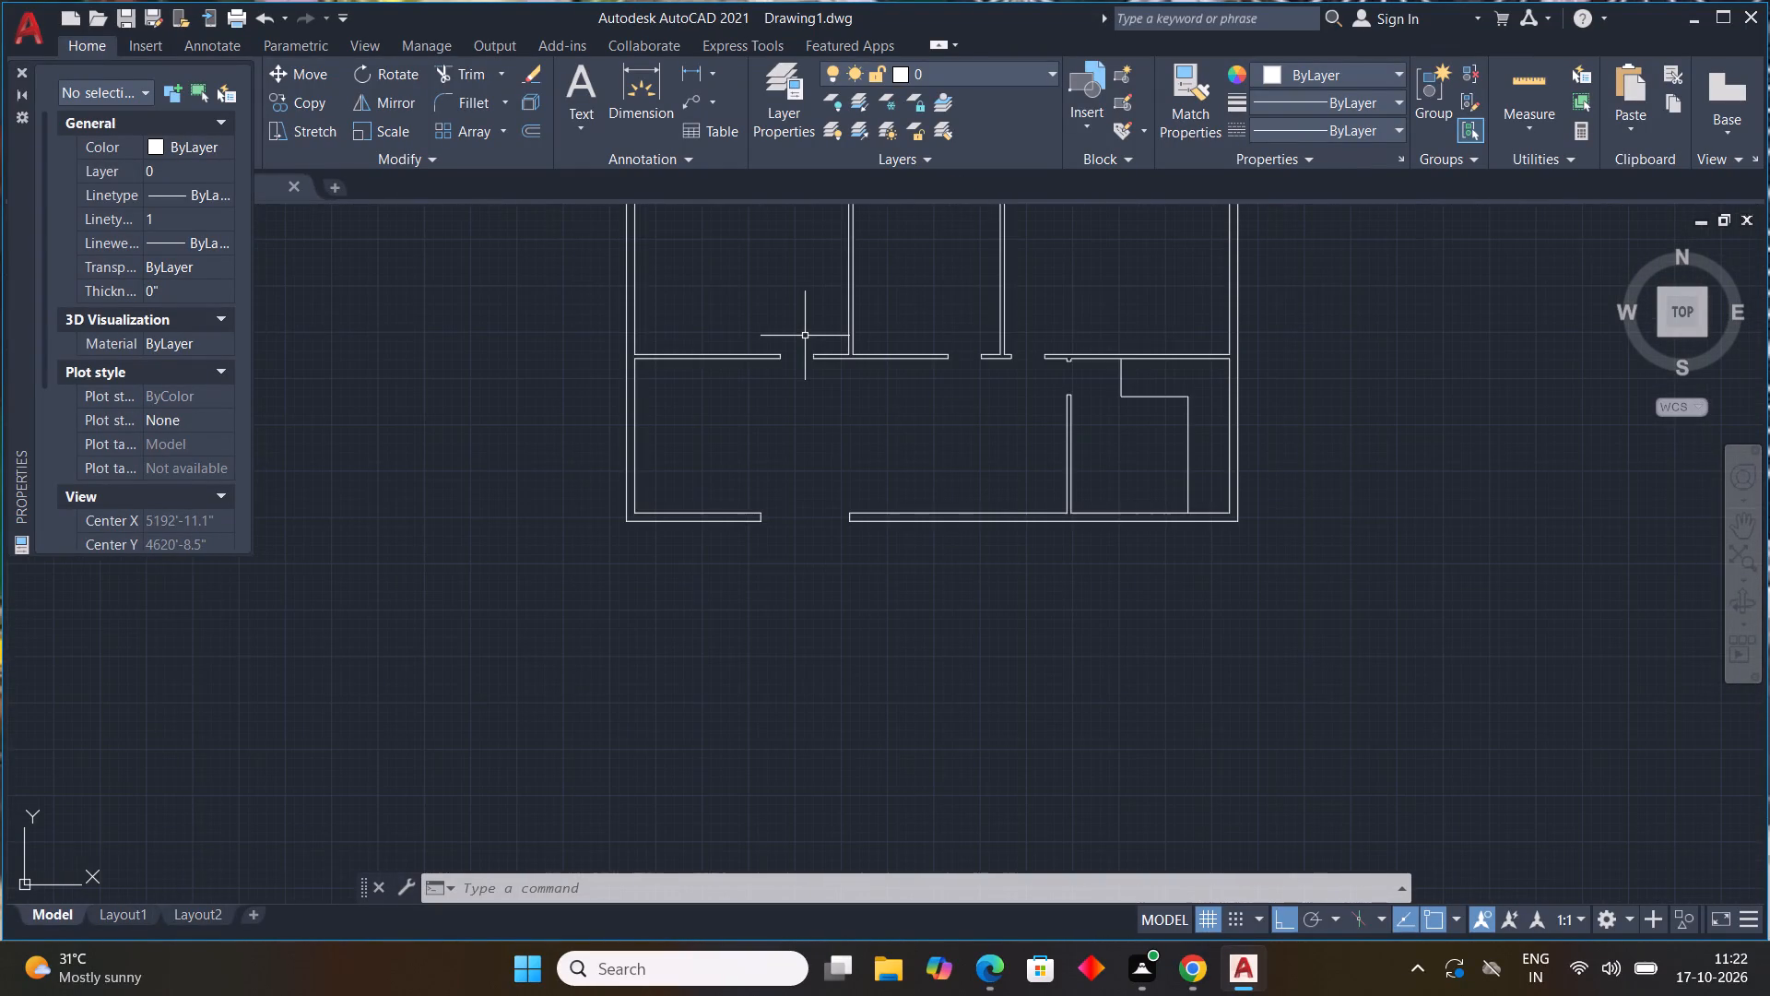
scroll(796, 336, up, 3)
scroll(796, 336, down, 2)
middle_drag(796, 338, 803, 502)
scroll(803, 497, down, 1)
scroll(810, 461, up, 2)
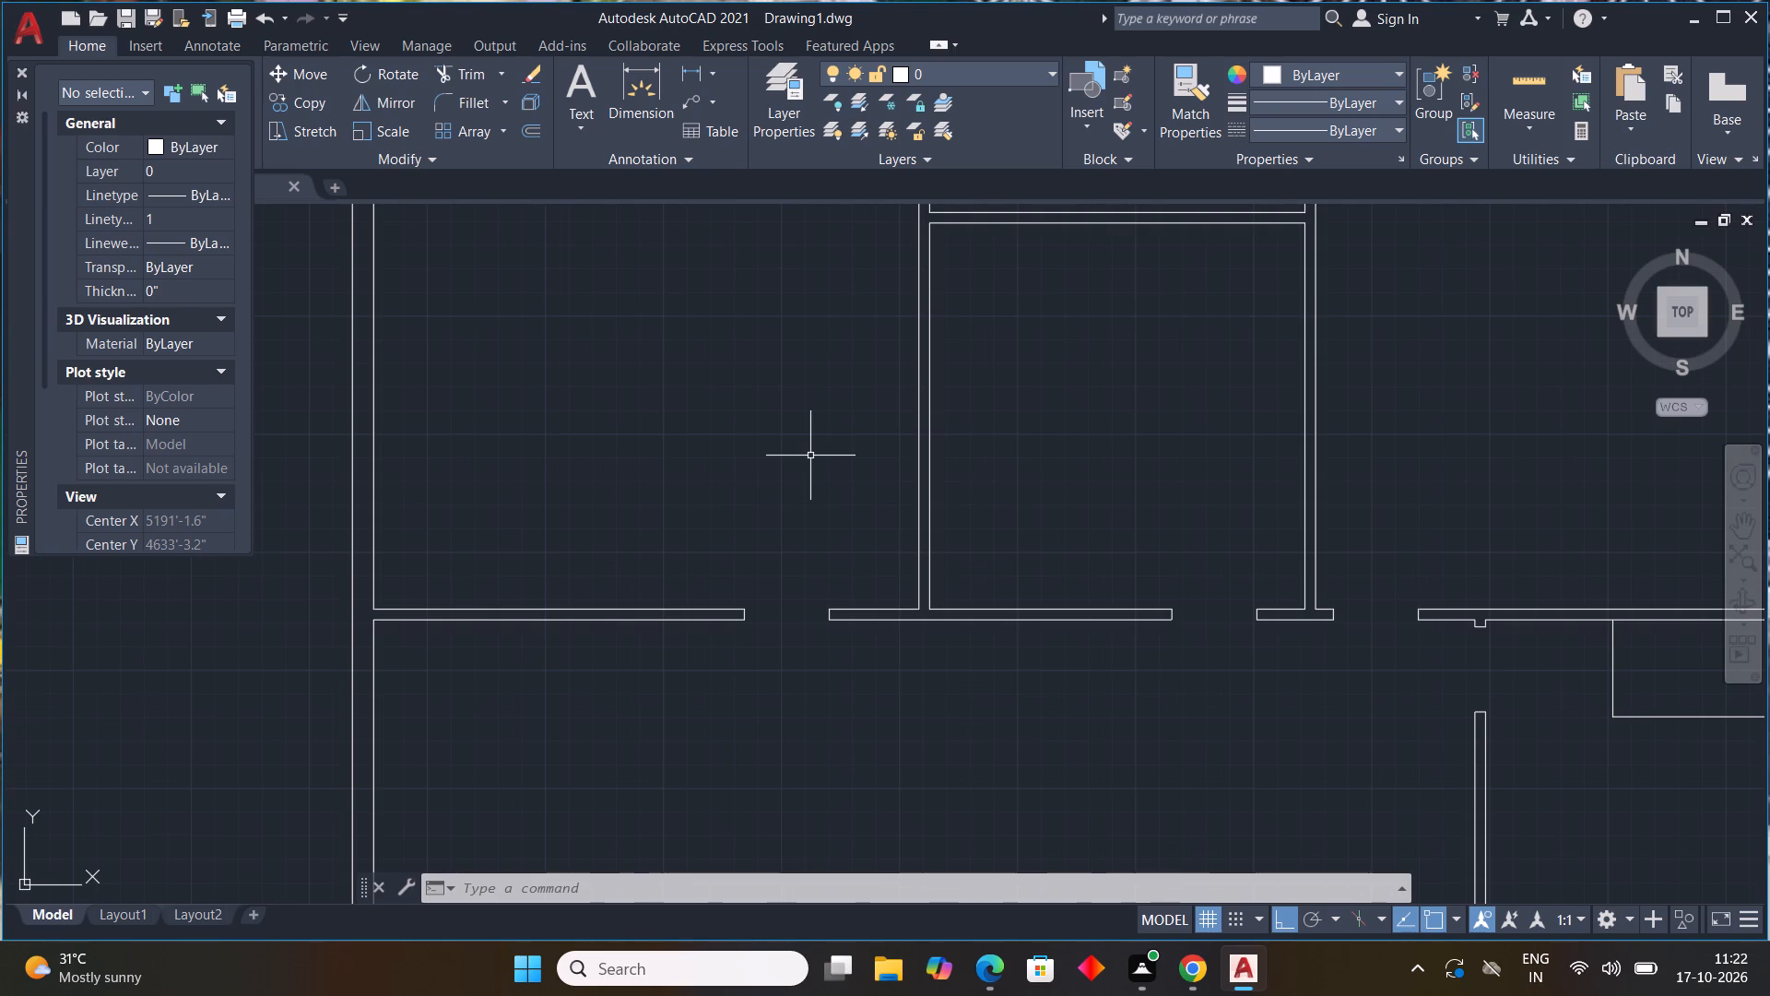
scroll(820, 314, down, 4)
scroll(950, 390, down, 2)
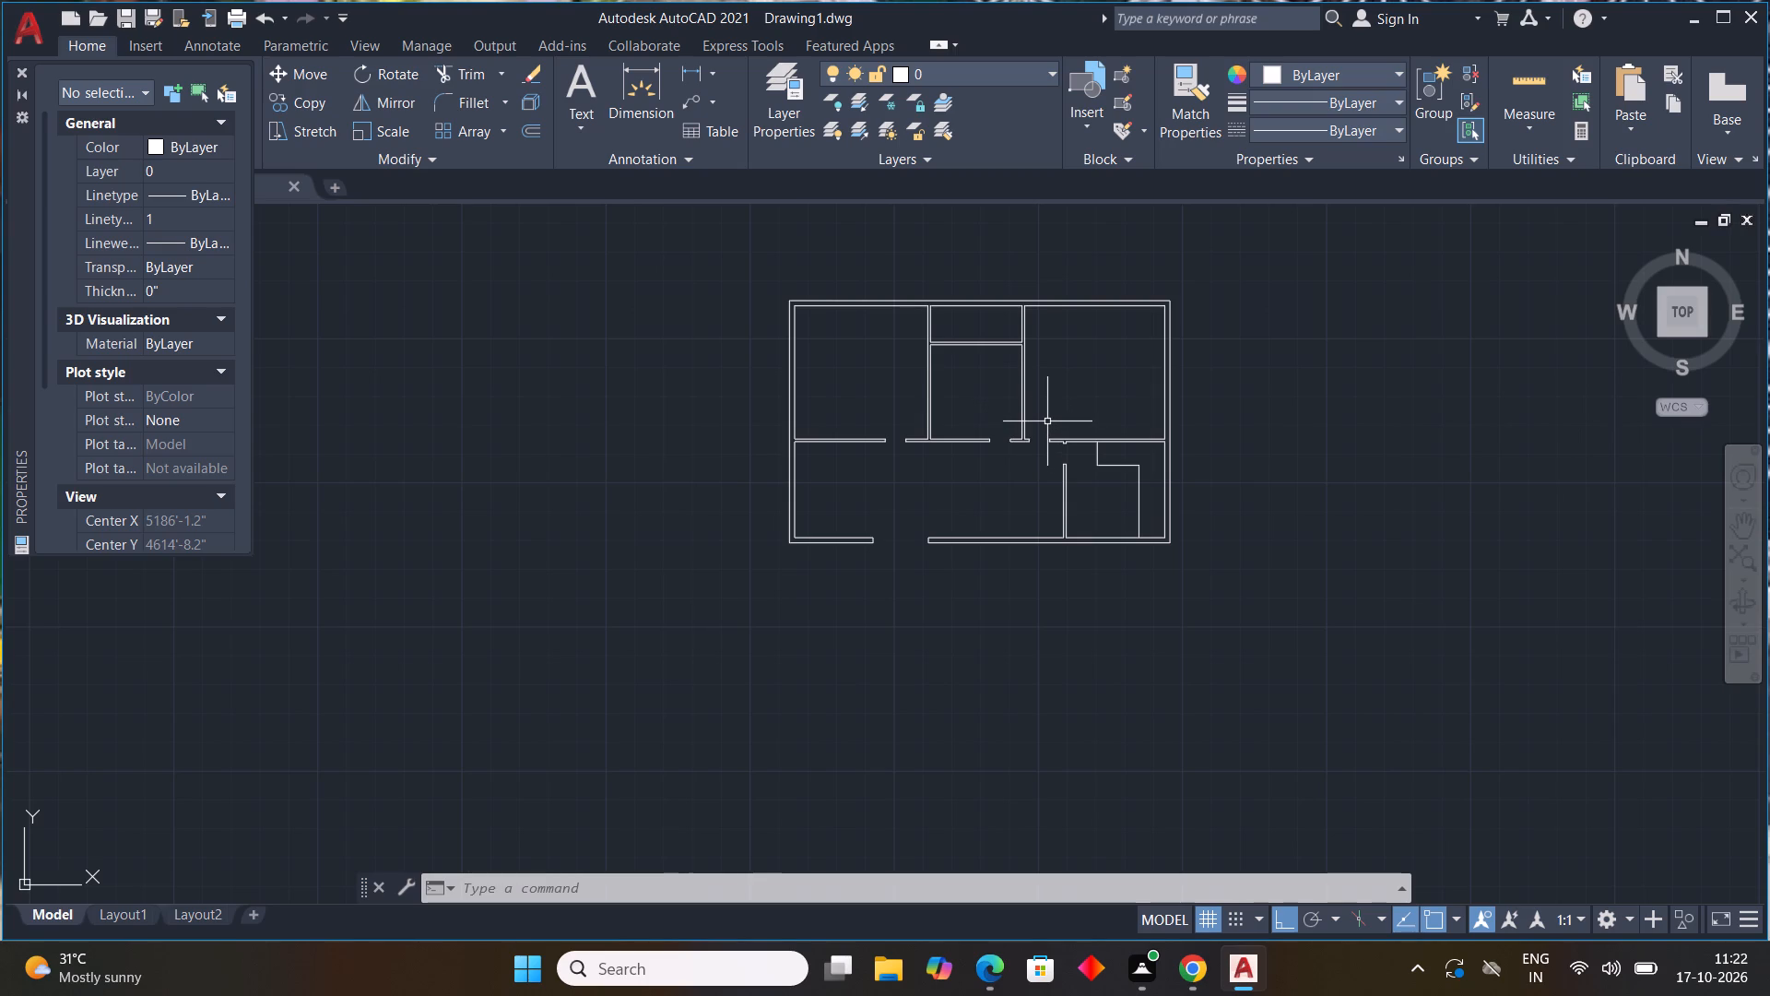
Draw a short vertical line across the thickness of the top outer wall, above the upper-left room, as a window mark.
text(L)
key(space)
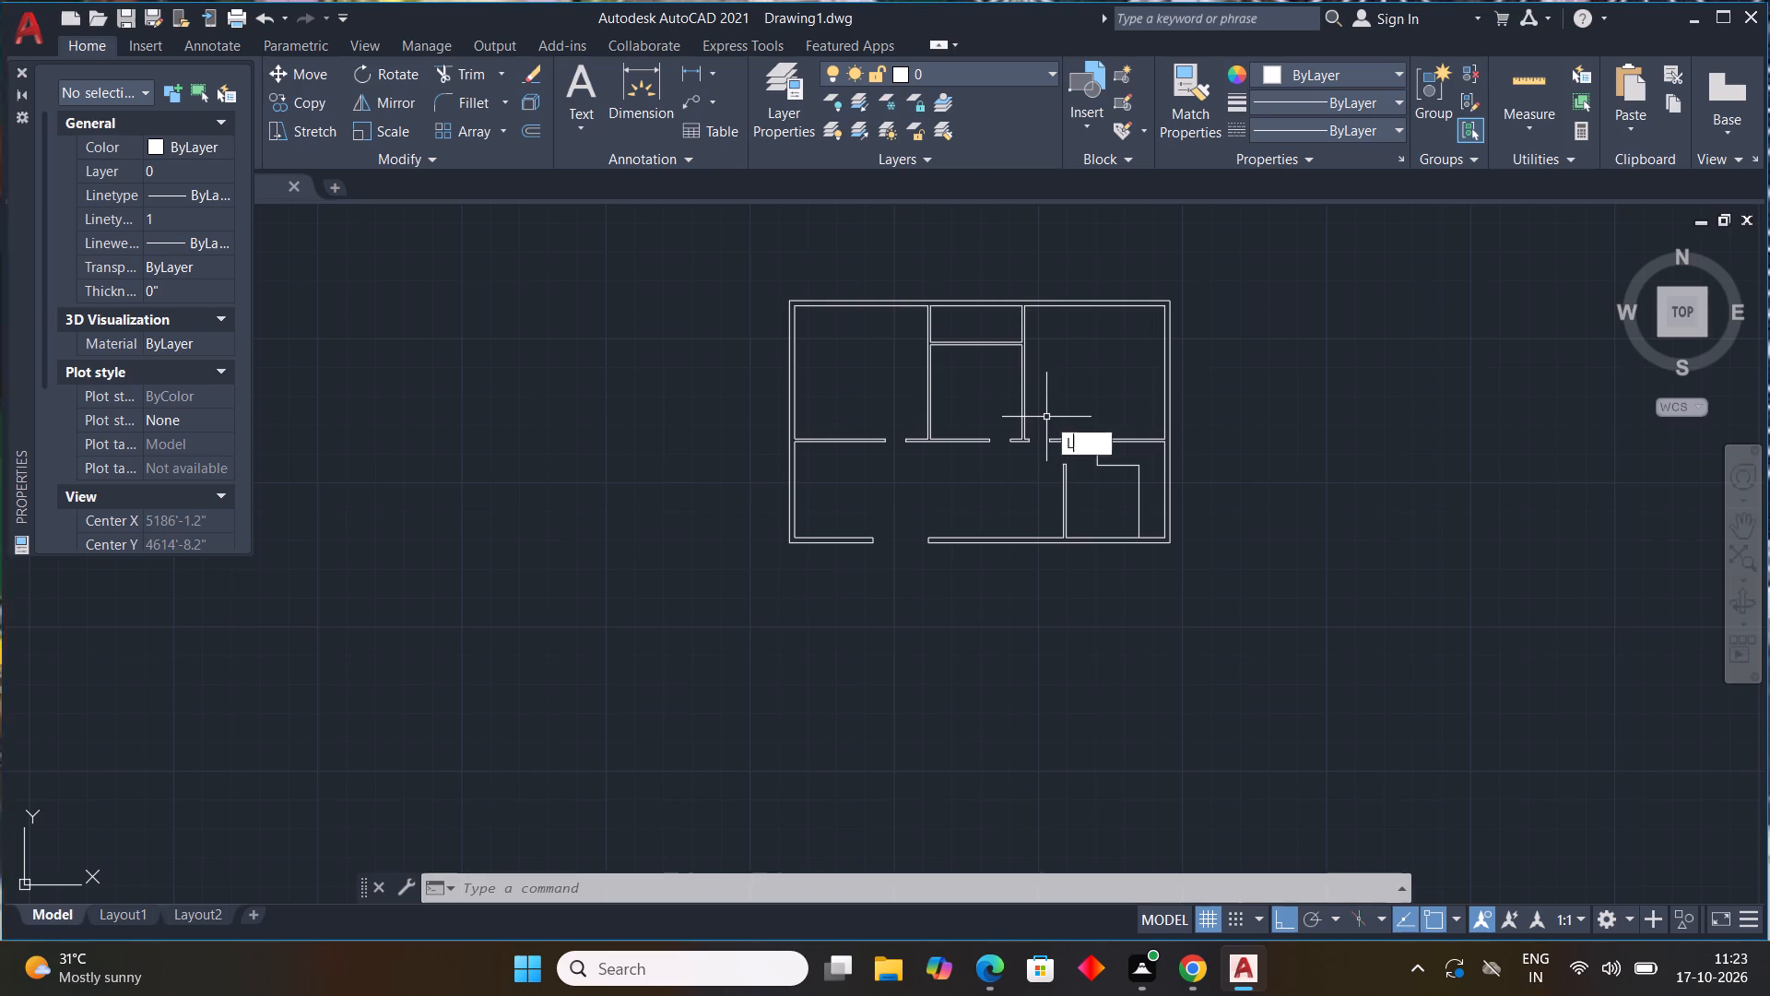
scroll(839, 291, up, 4)
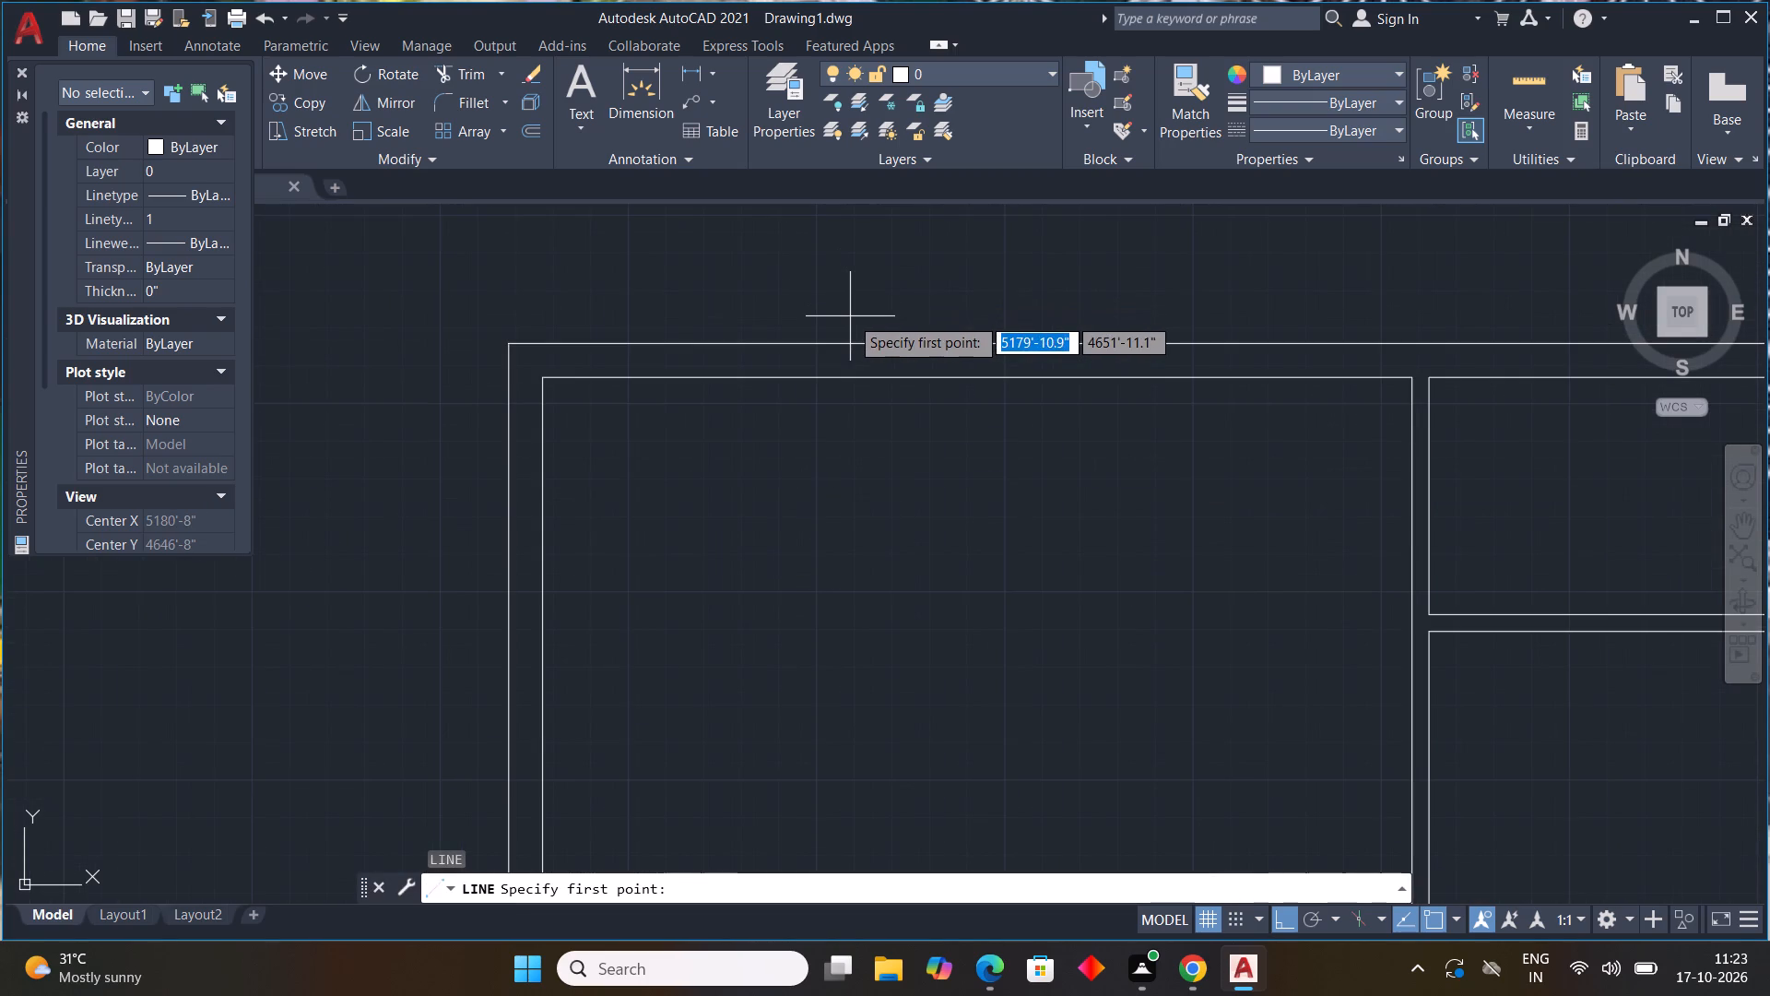
scroll(837, 326, up, 1)
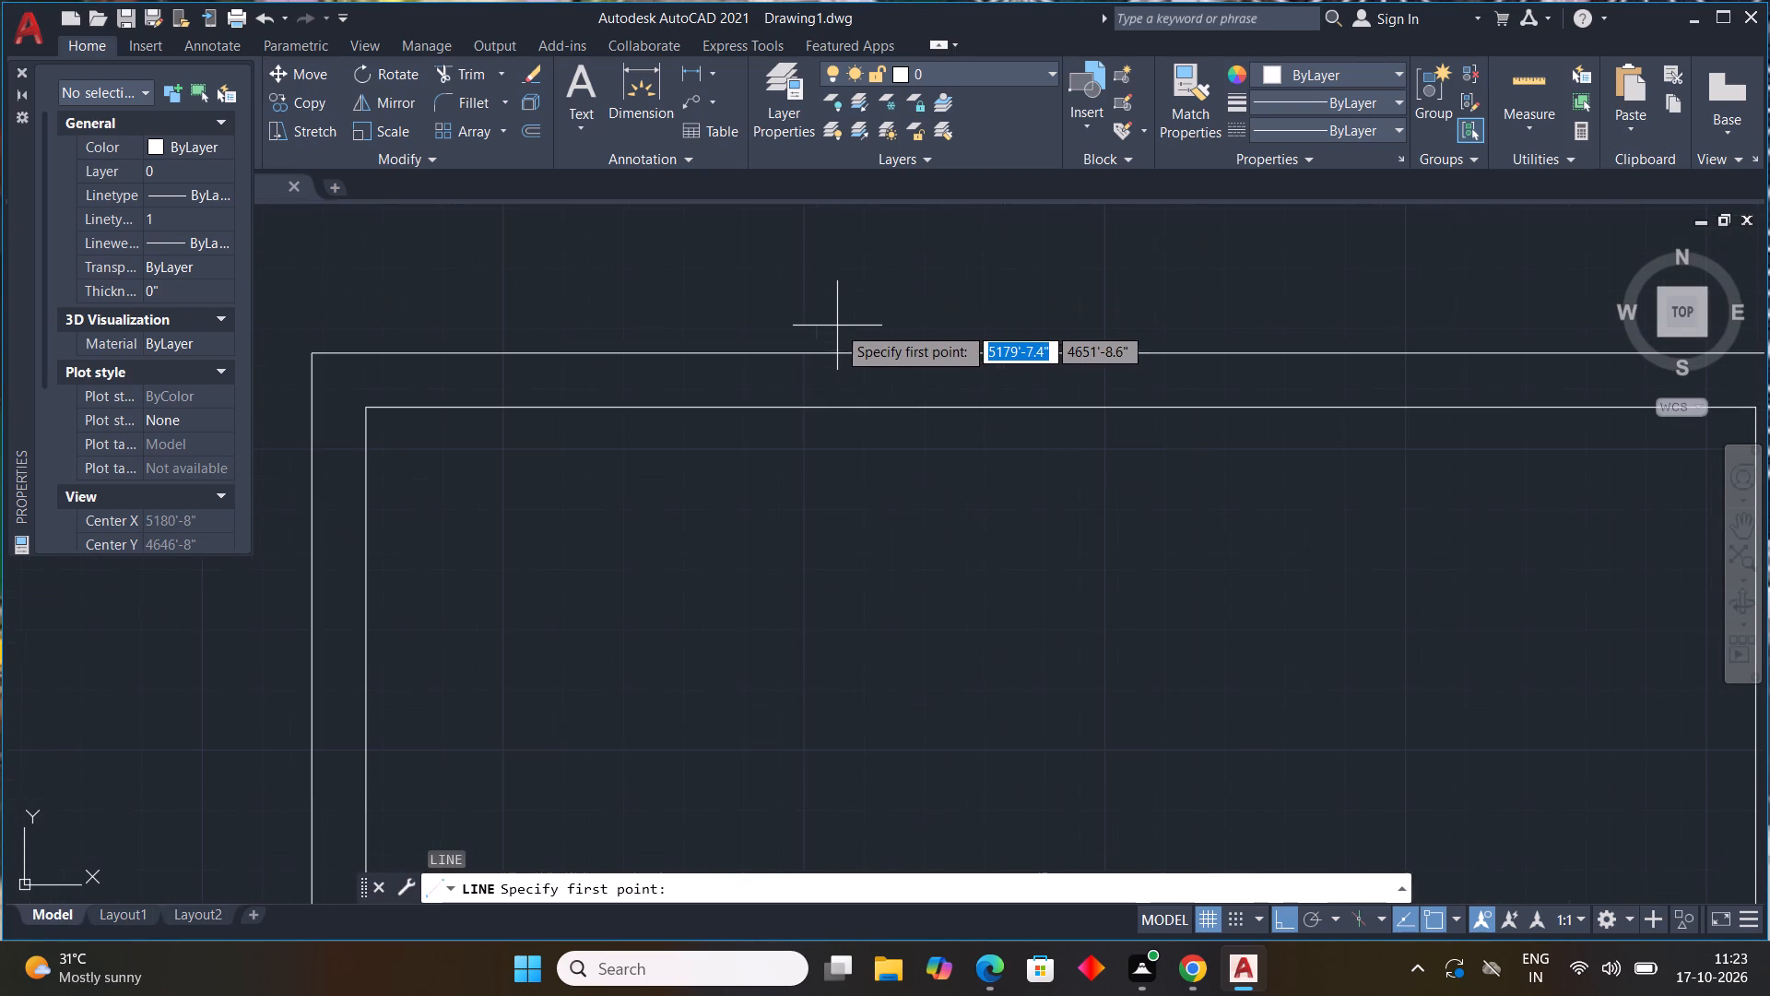
click(735, 354)
click(728, 401)
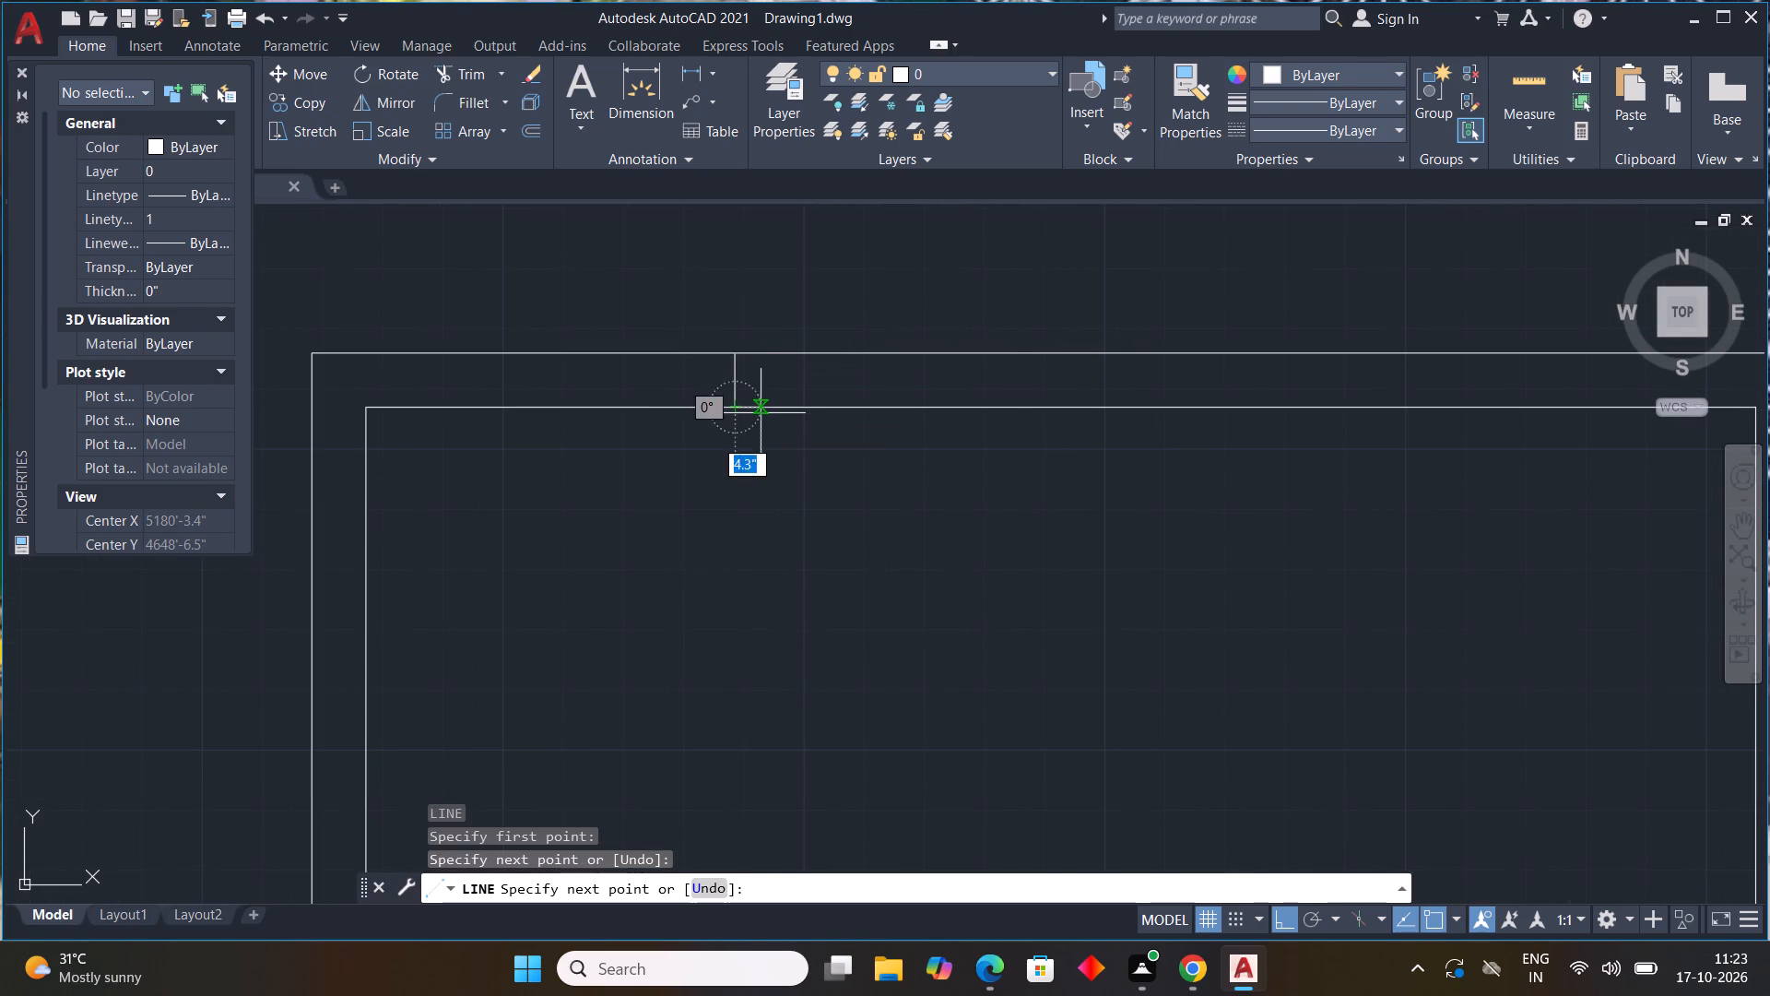
key(Escape)
key(Escape)
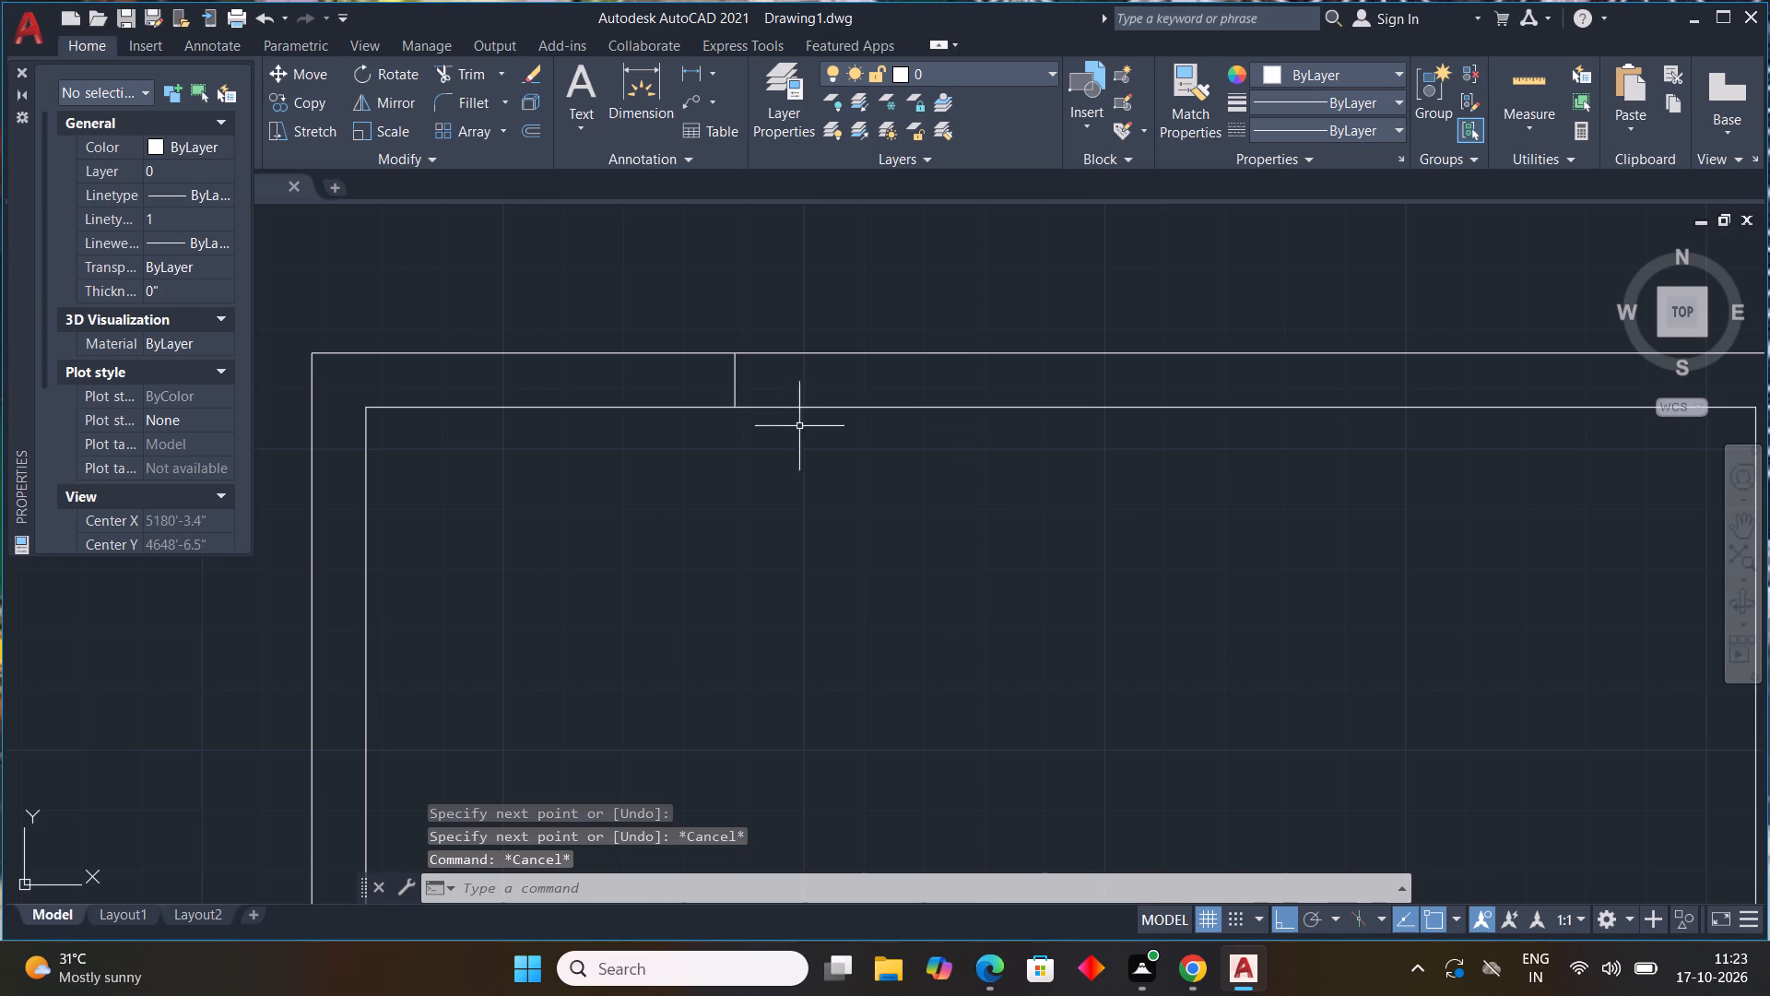
Offset the window mark in the top outer wall 4' to the right.
scroll(884, 480, down, 3)
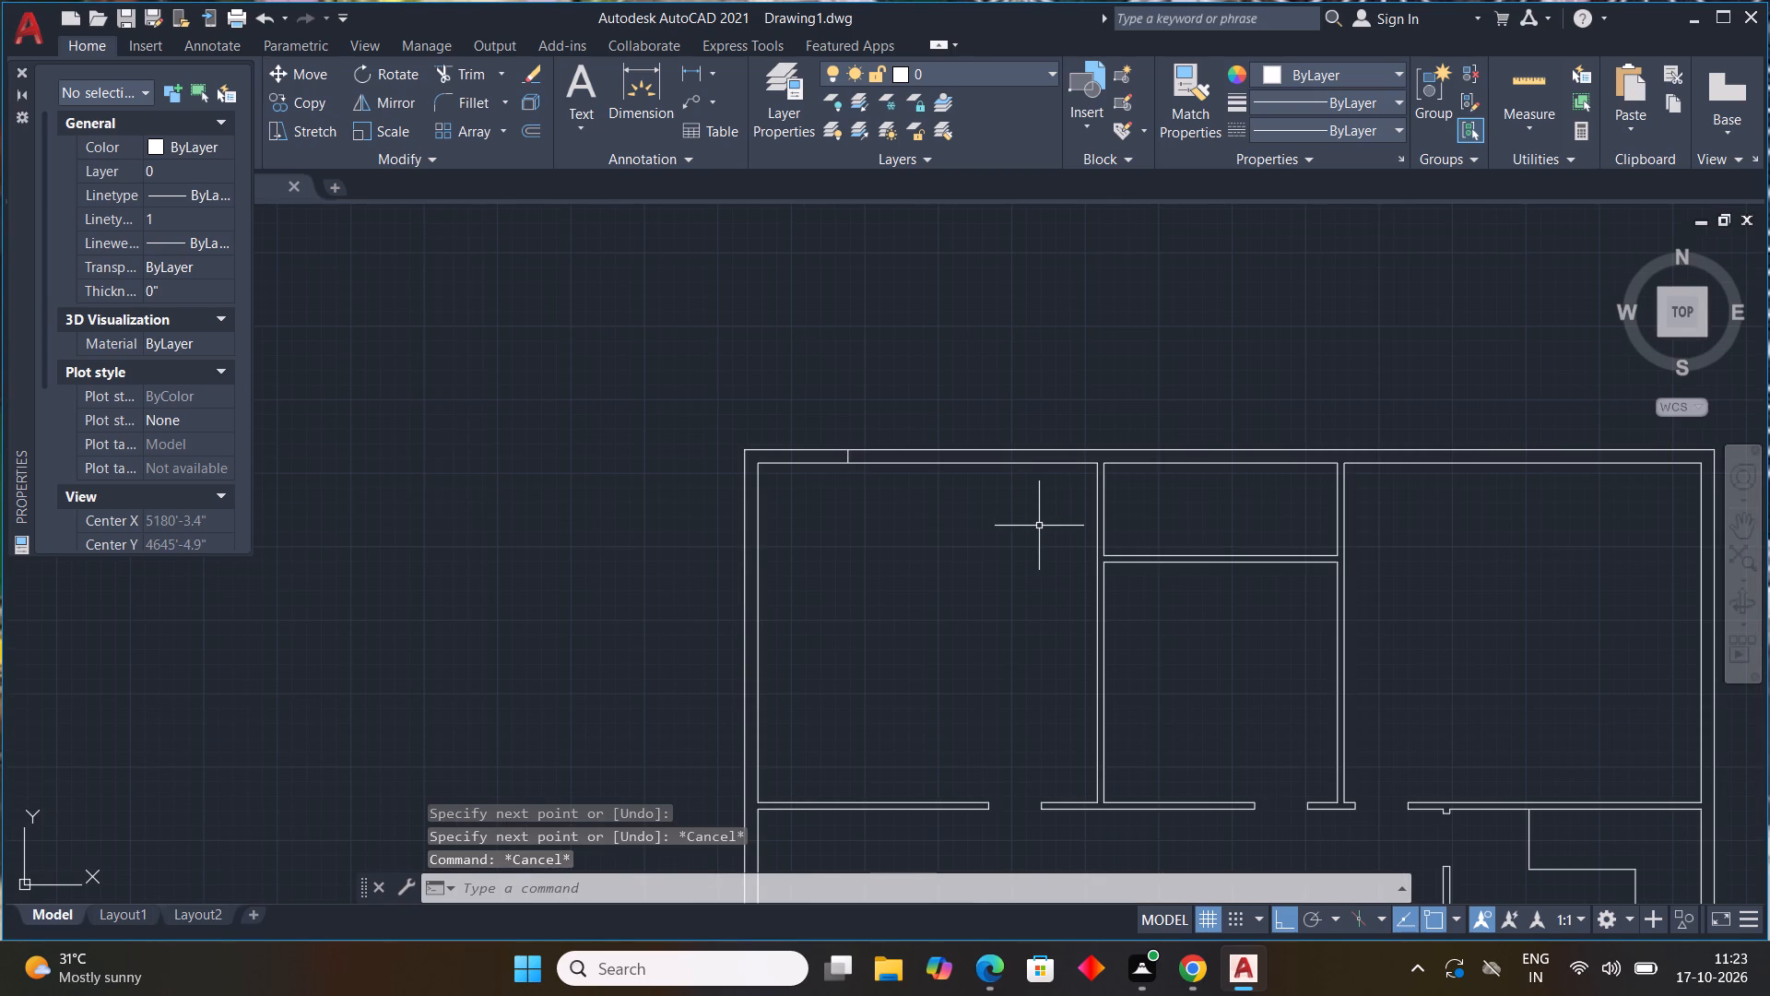
text(OFF 4')
key(Return)
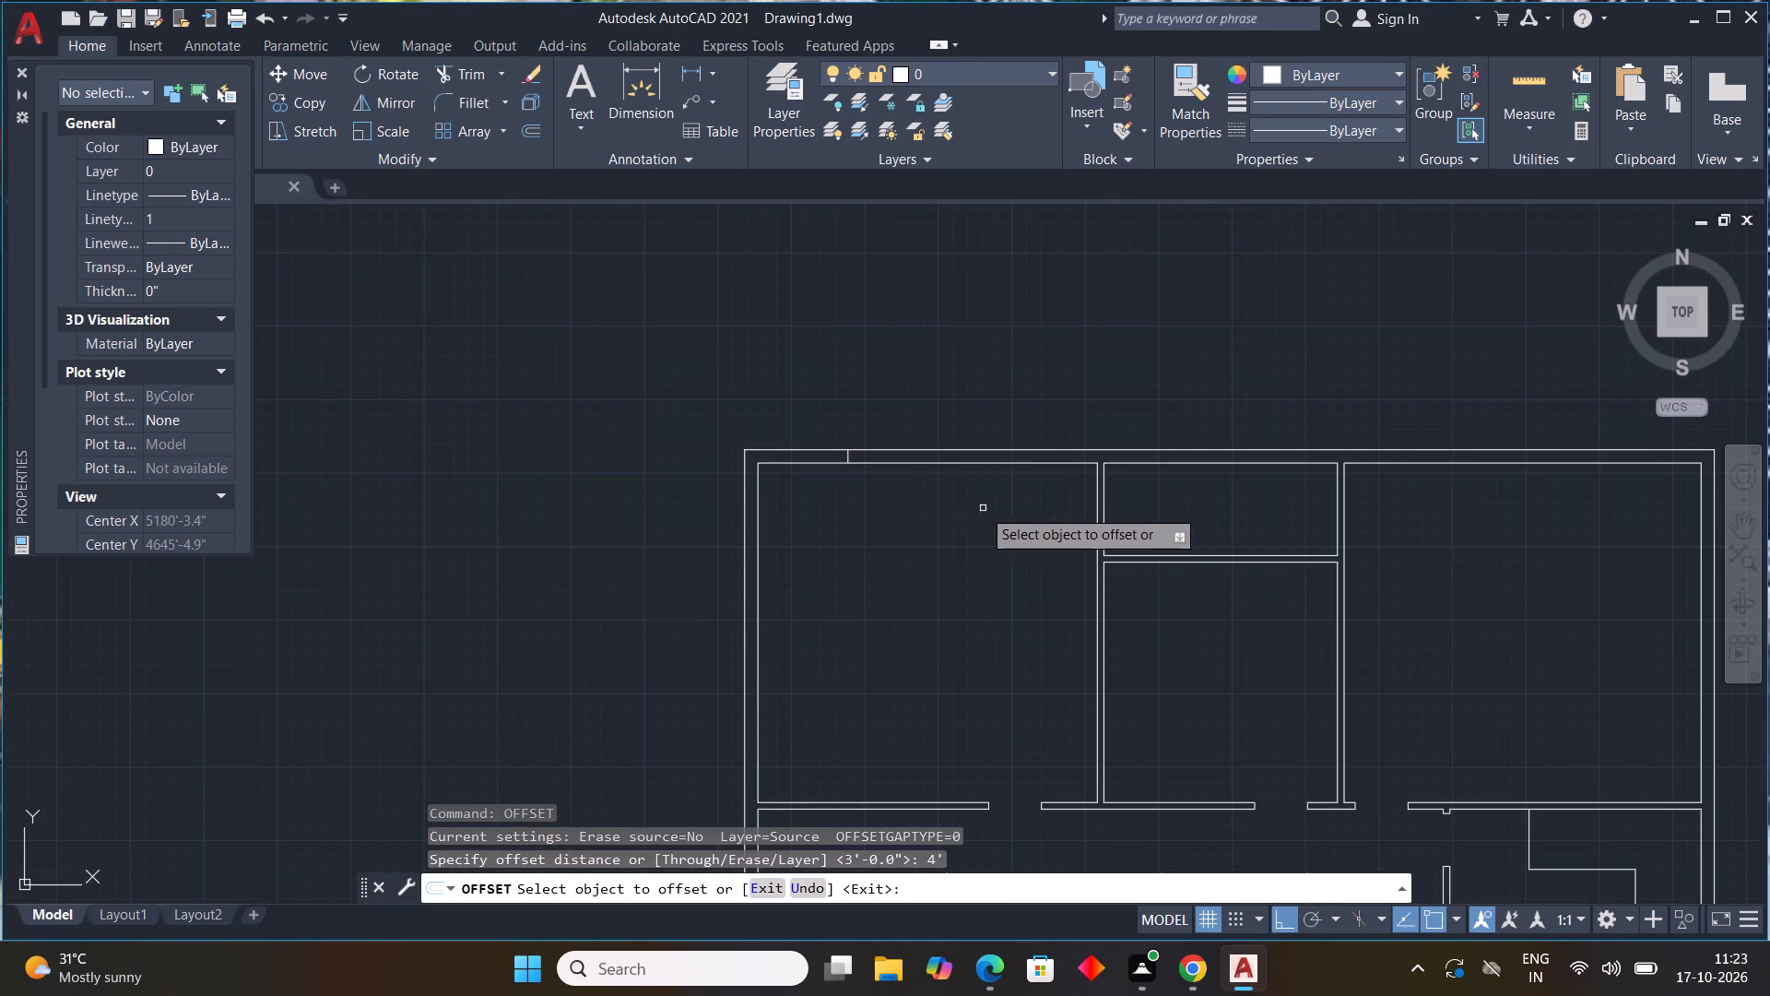
scroll(844, 451, up, 2)
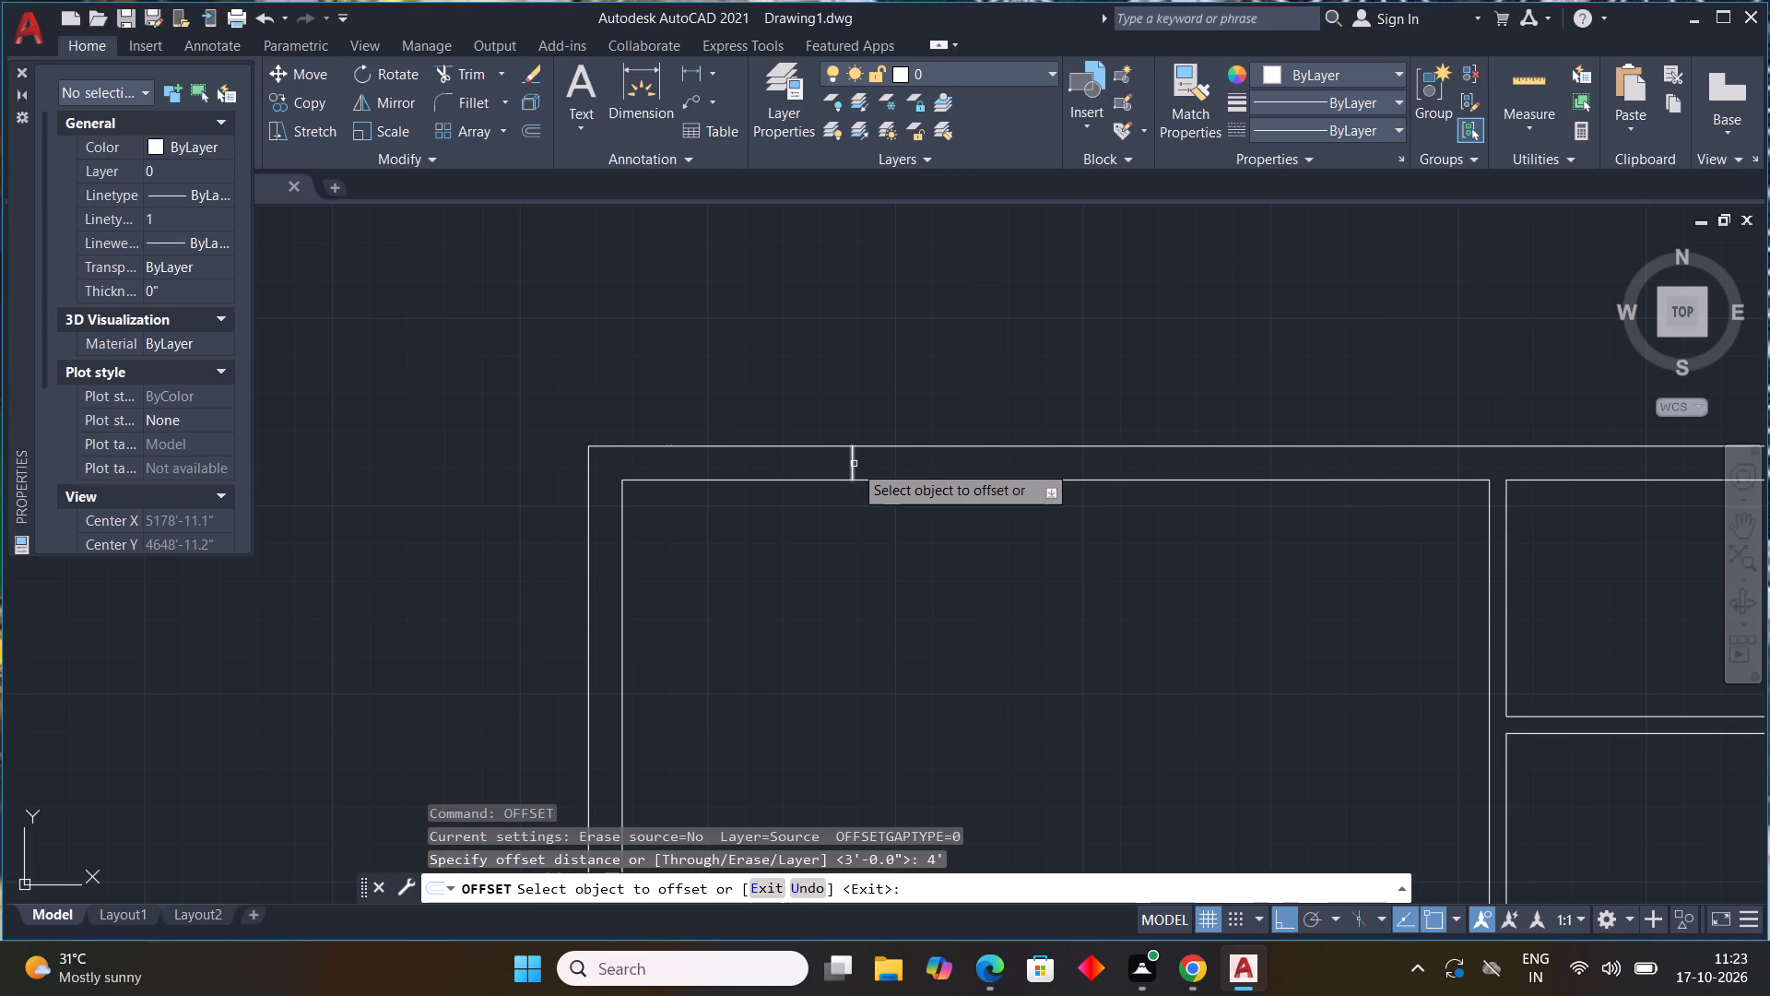
drag(854, 464, 867, 473)
click(1230, 508)
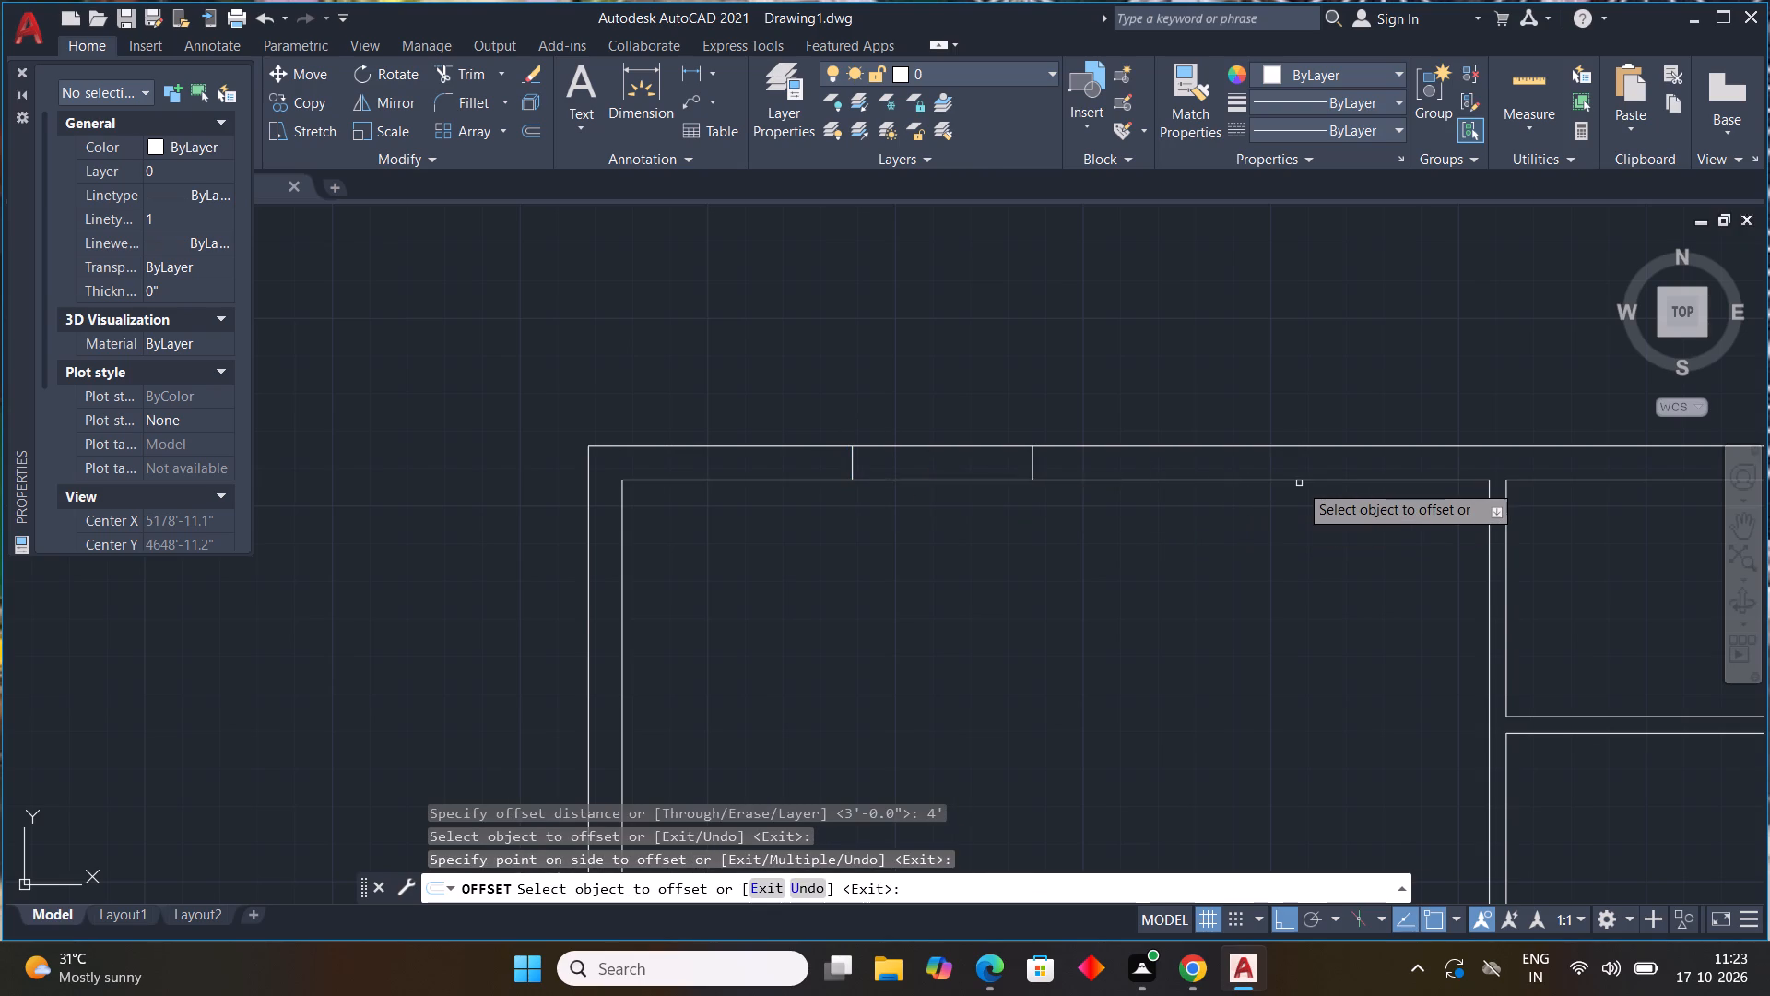
key(space)
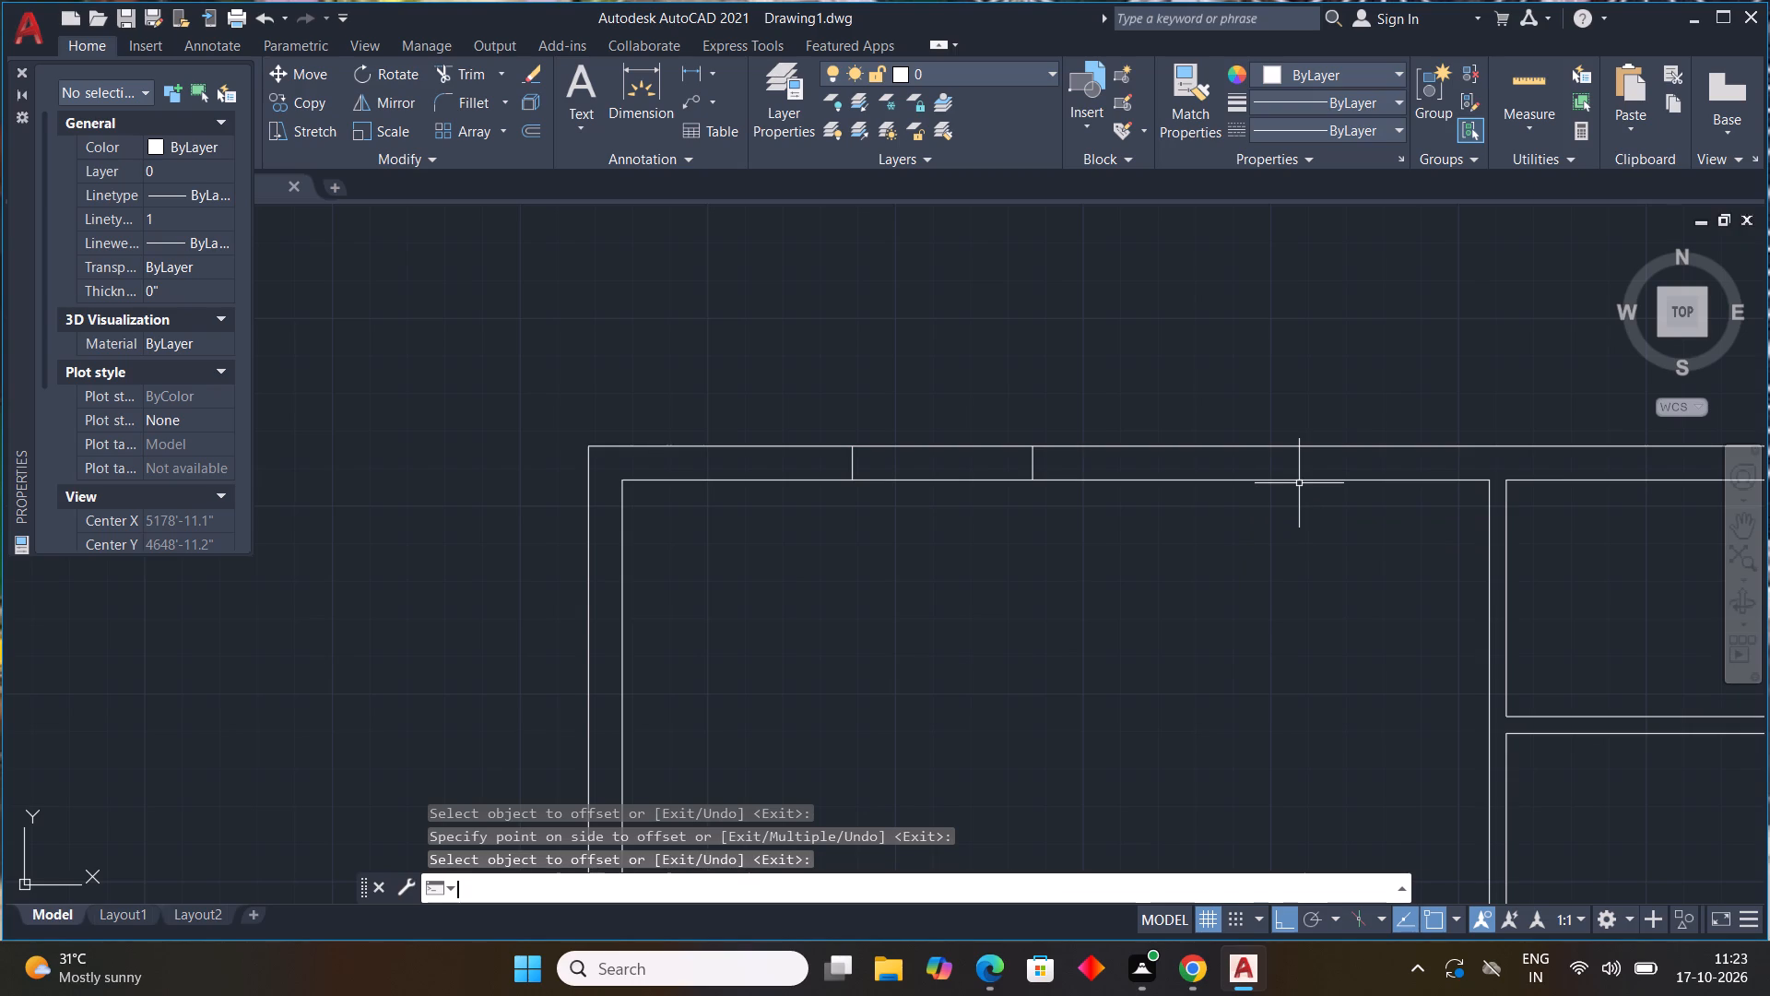
key(Escape)
key(Escape)
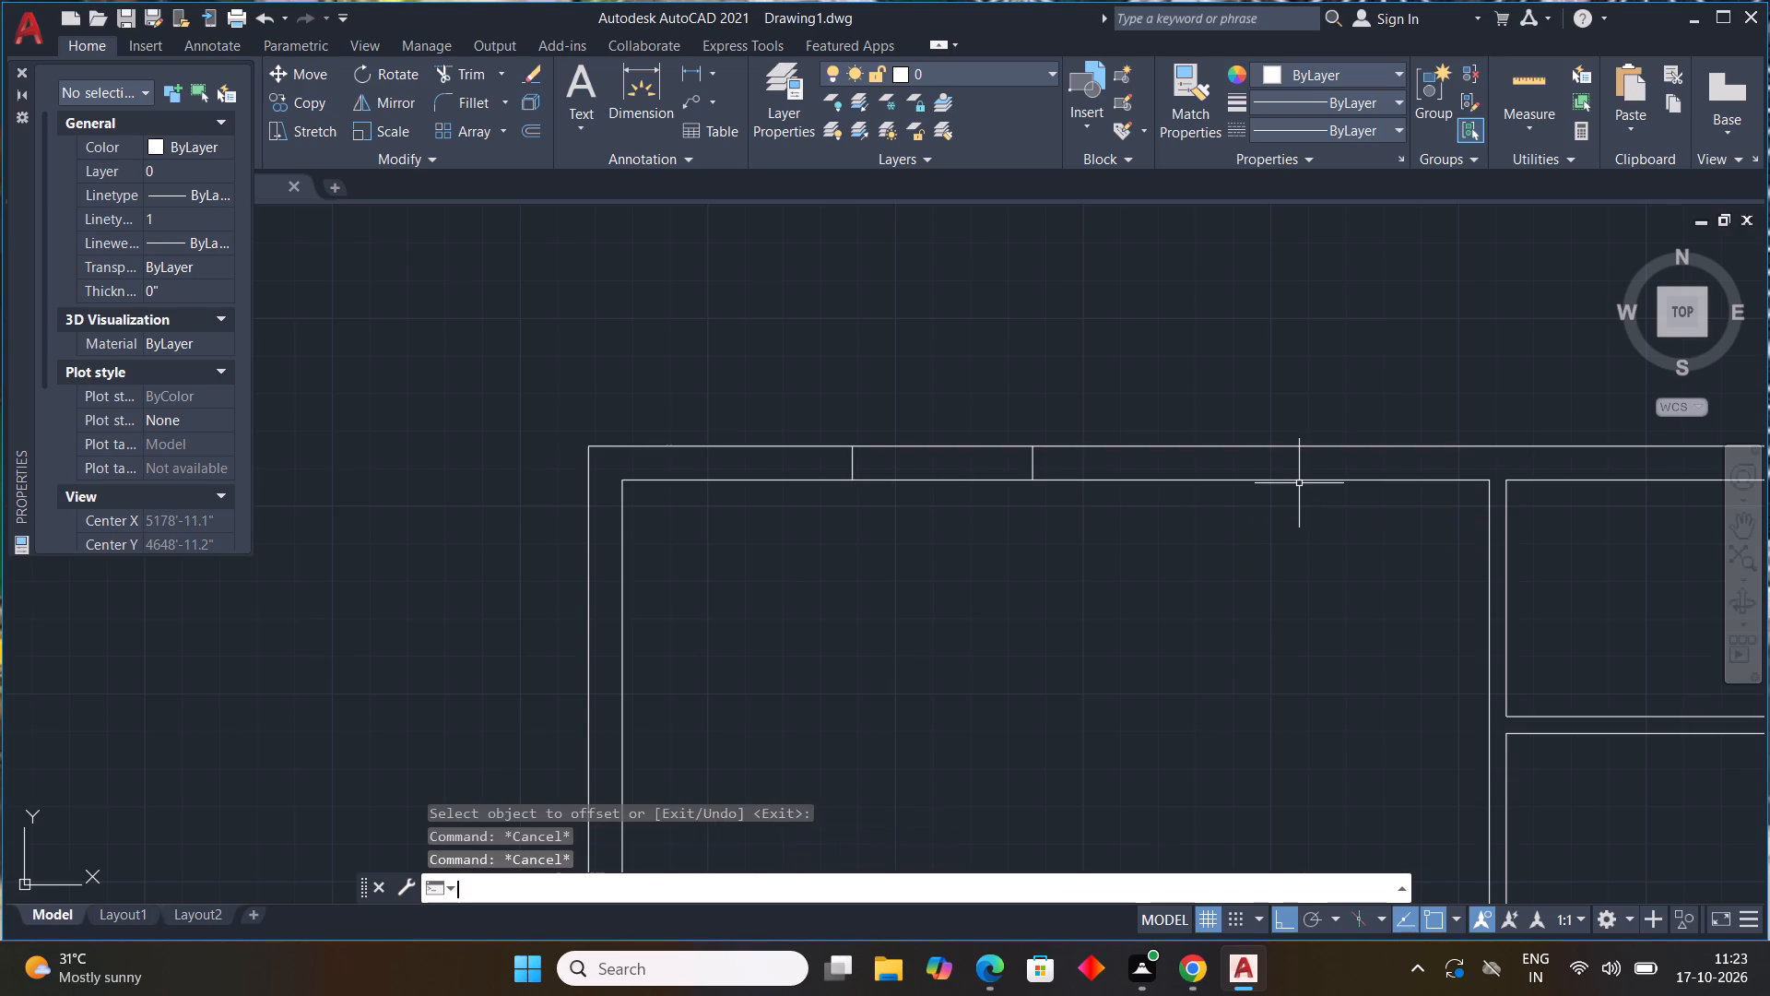
key(Escape)
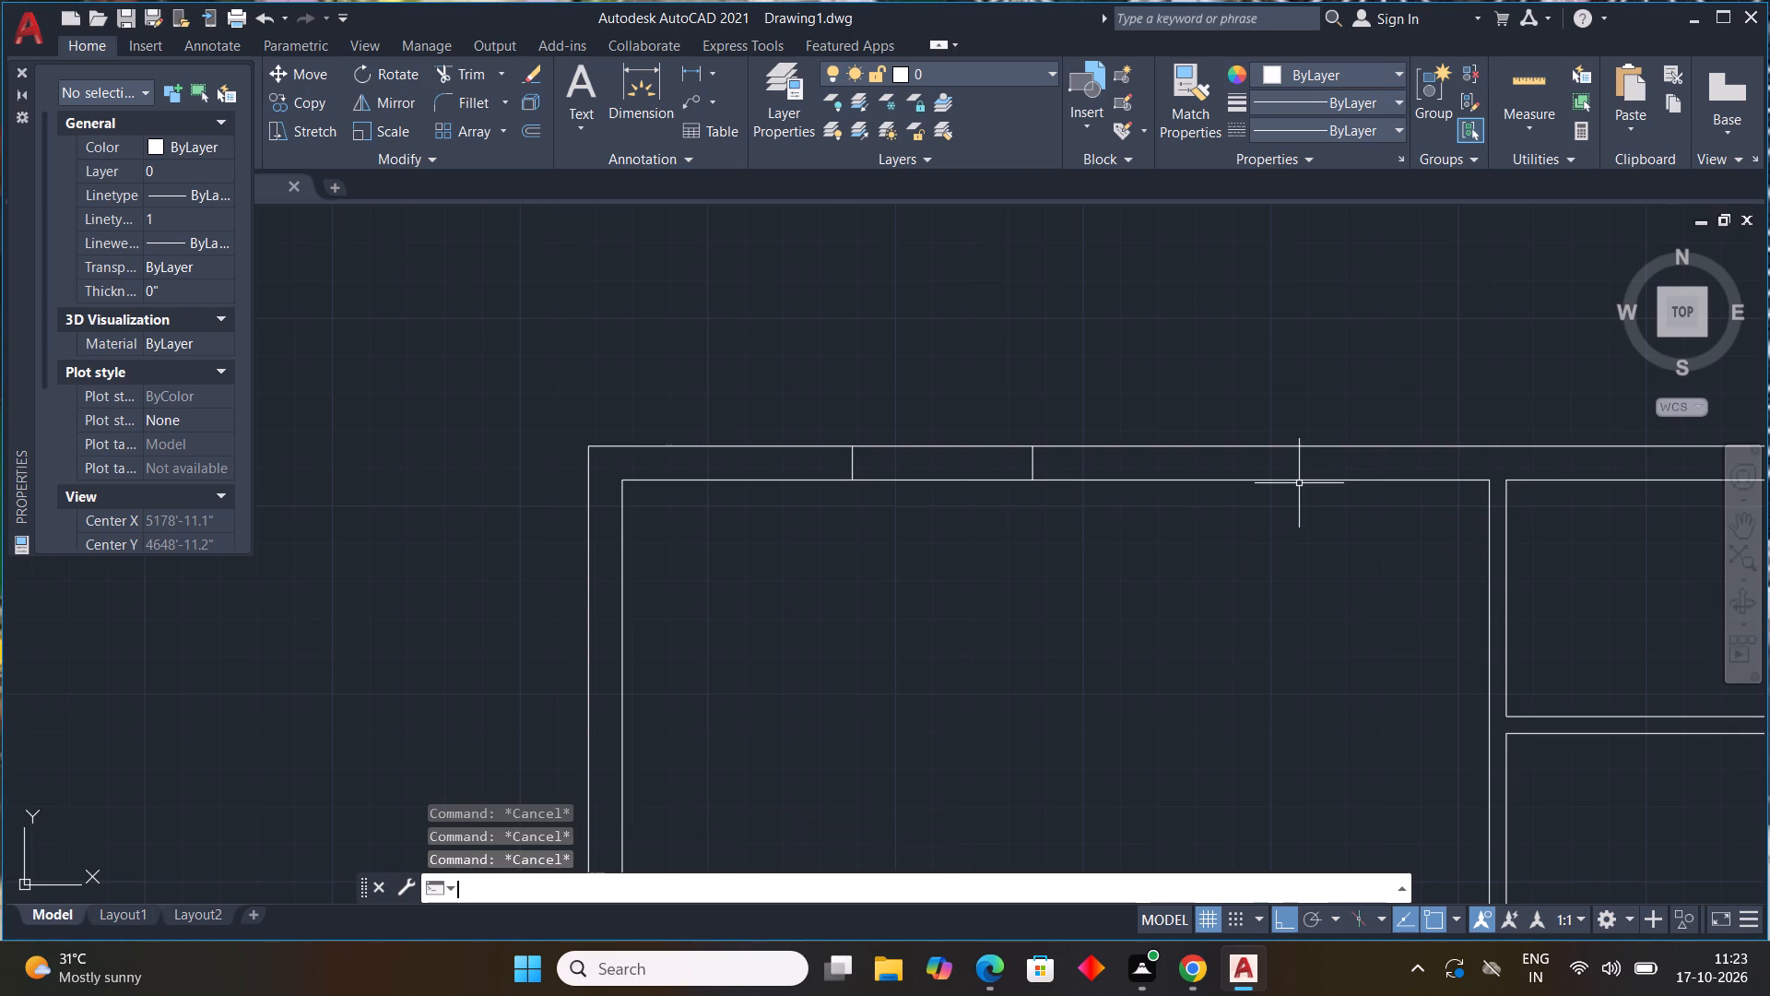
Offset the inner line of the upper-left room's top wall upward twice at 3" spacing, within the wall thickness.
key(space)
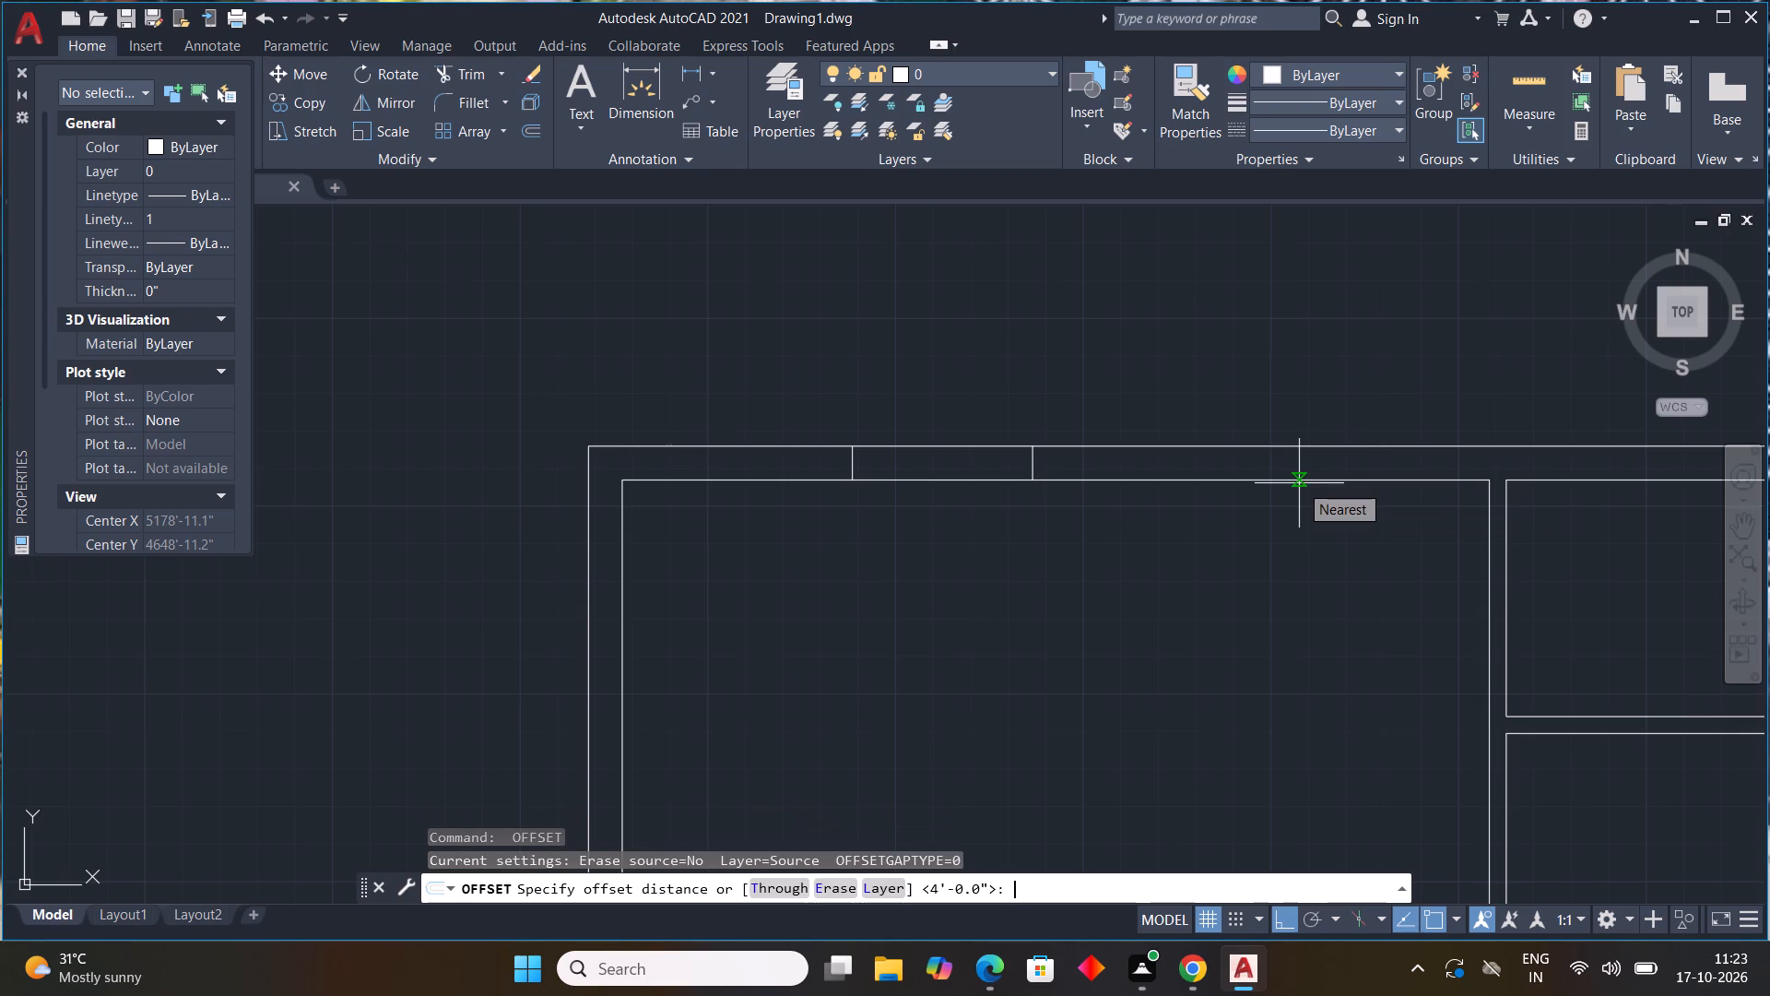
key(3)
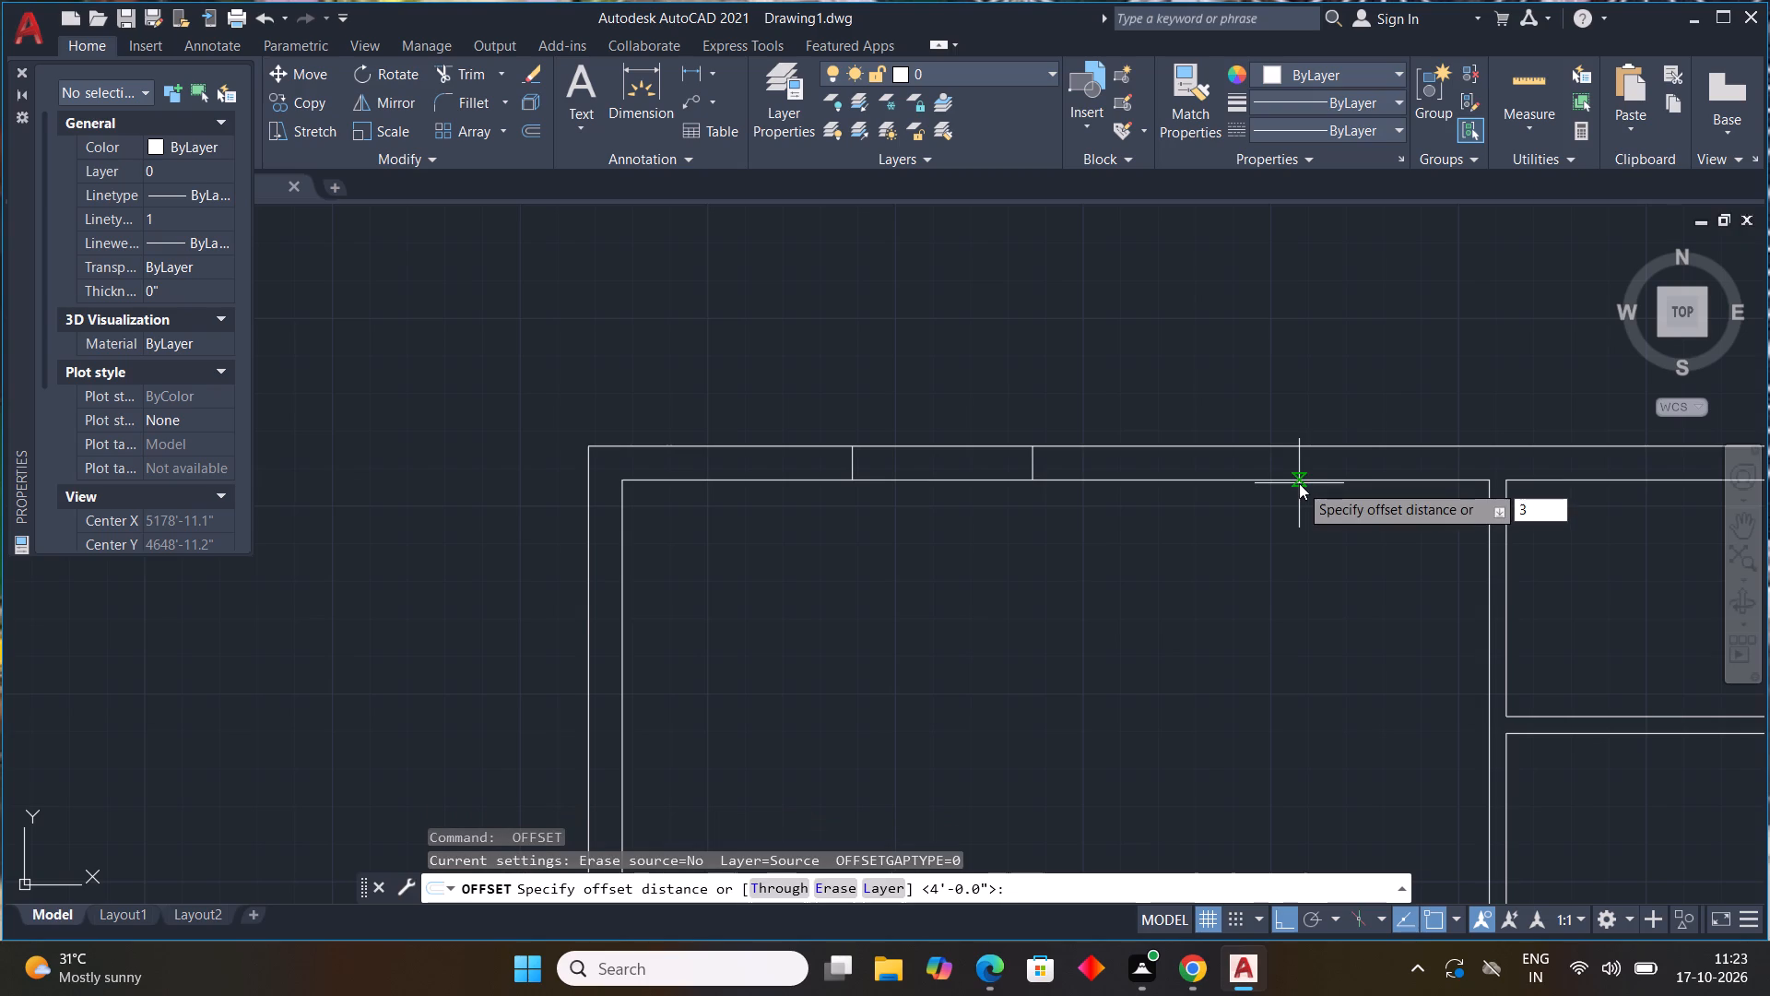
key(shift+quotedbl)
key(Return)
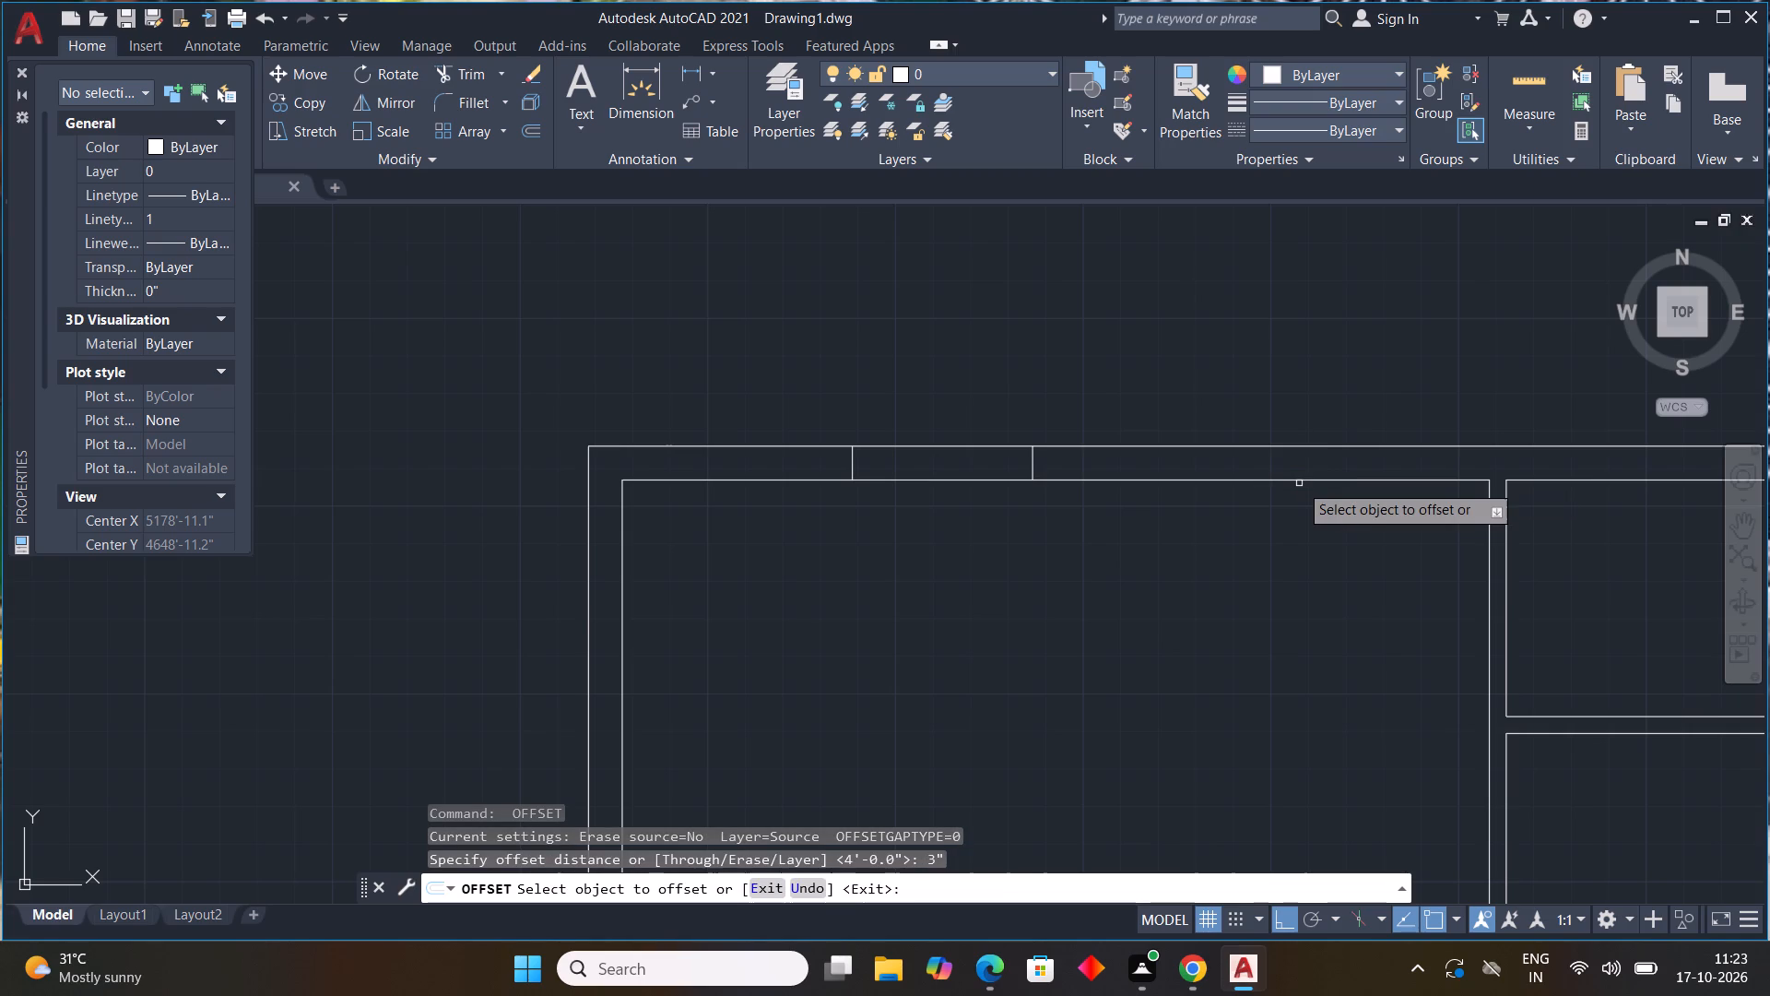
click(932, 477)
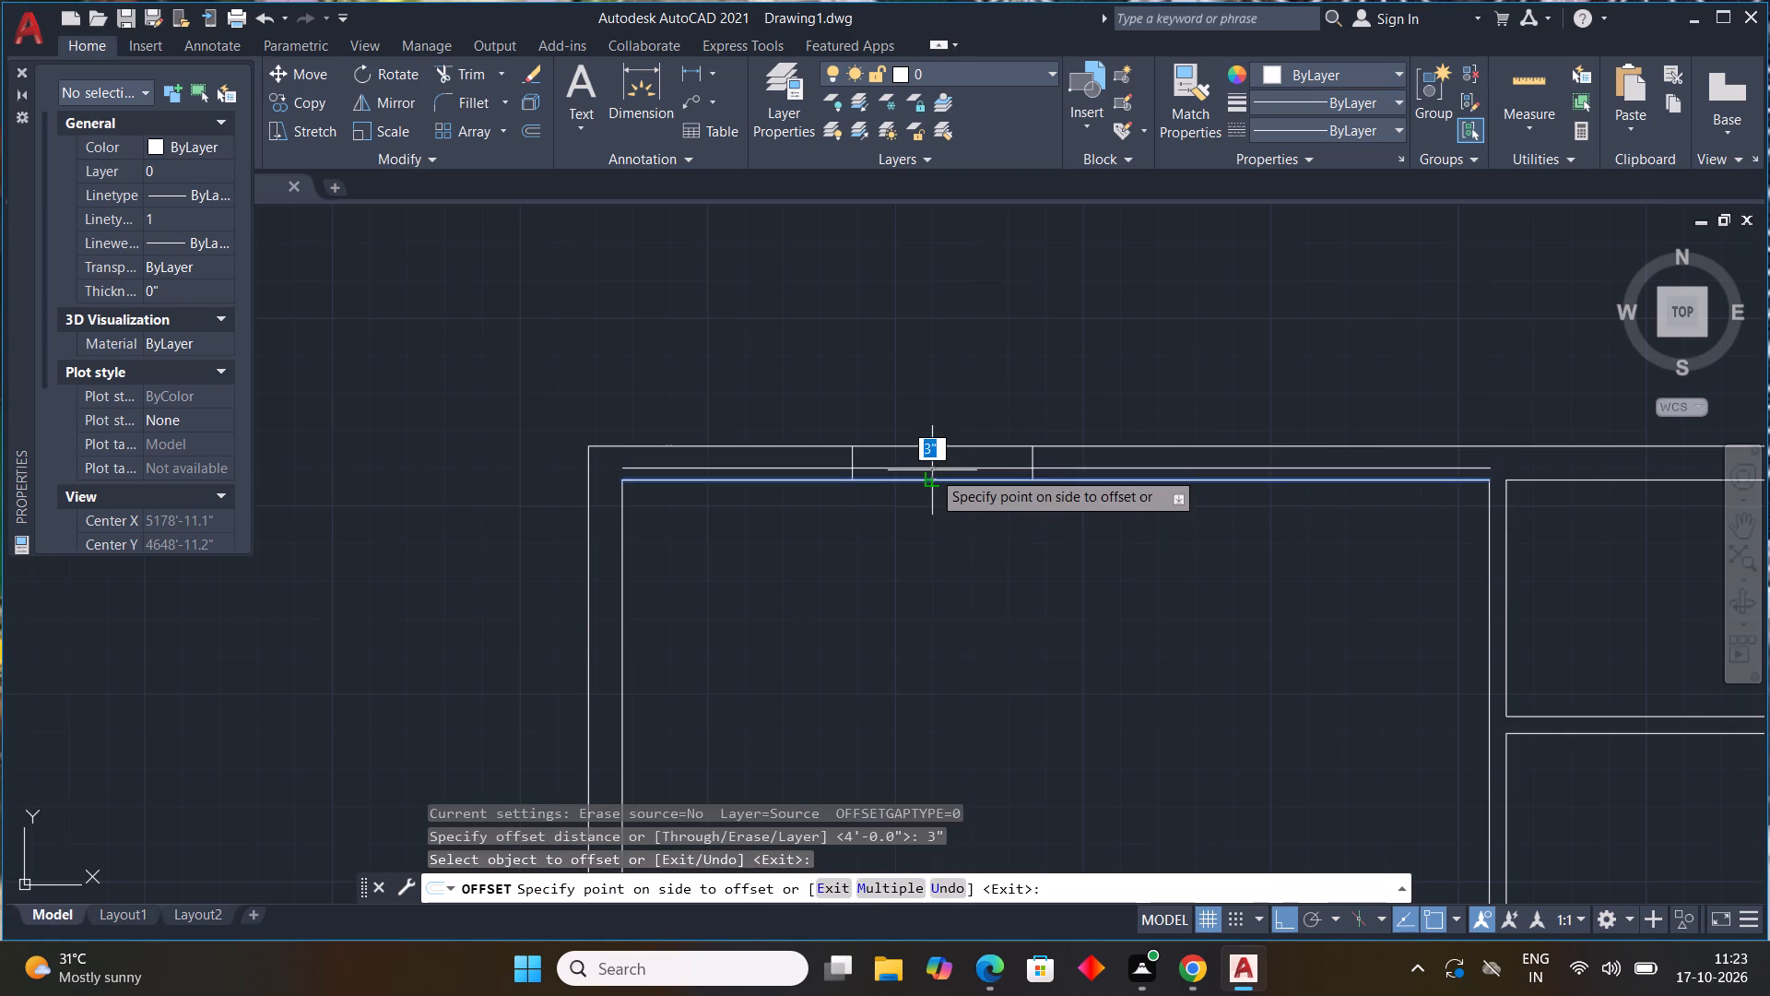
click(932, 470)
key(ctrl+z)
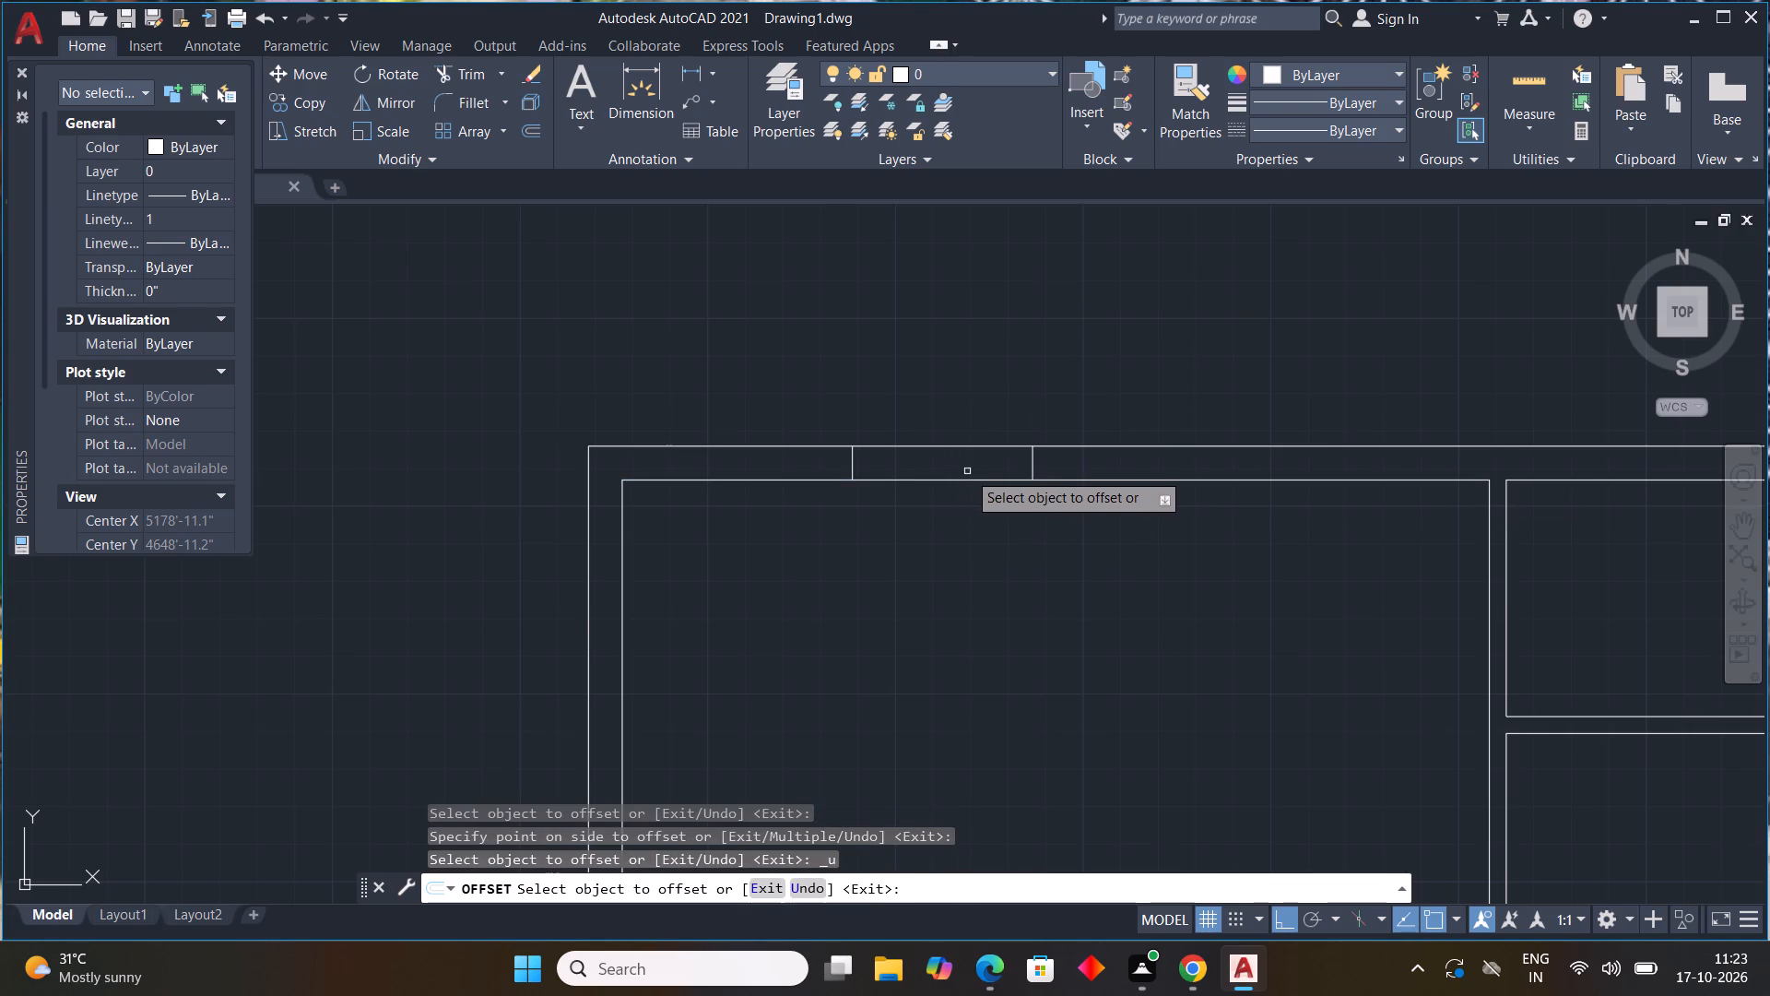
drag(967, 479, 969, 468)
click(969, 461)
click(973, 469)
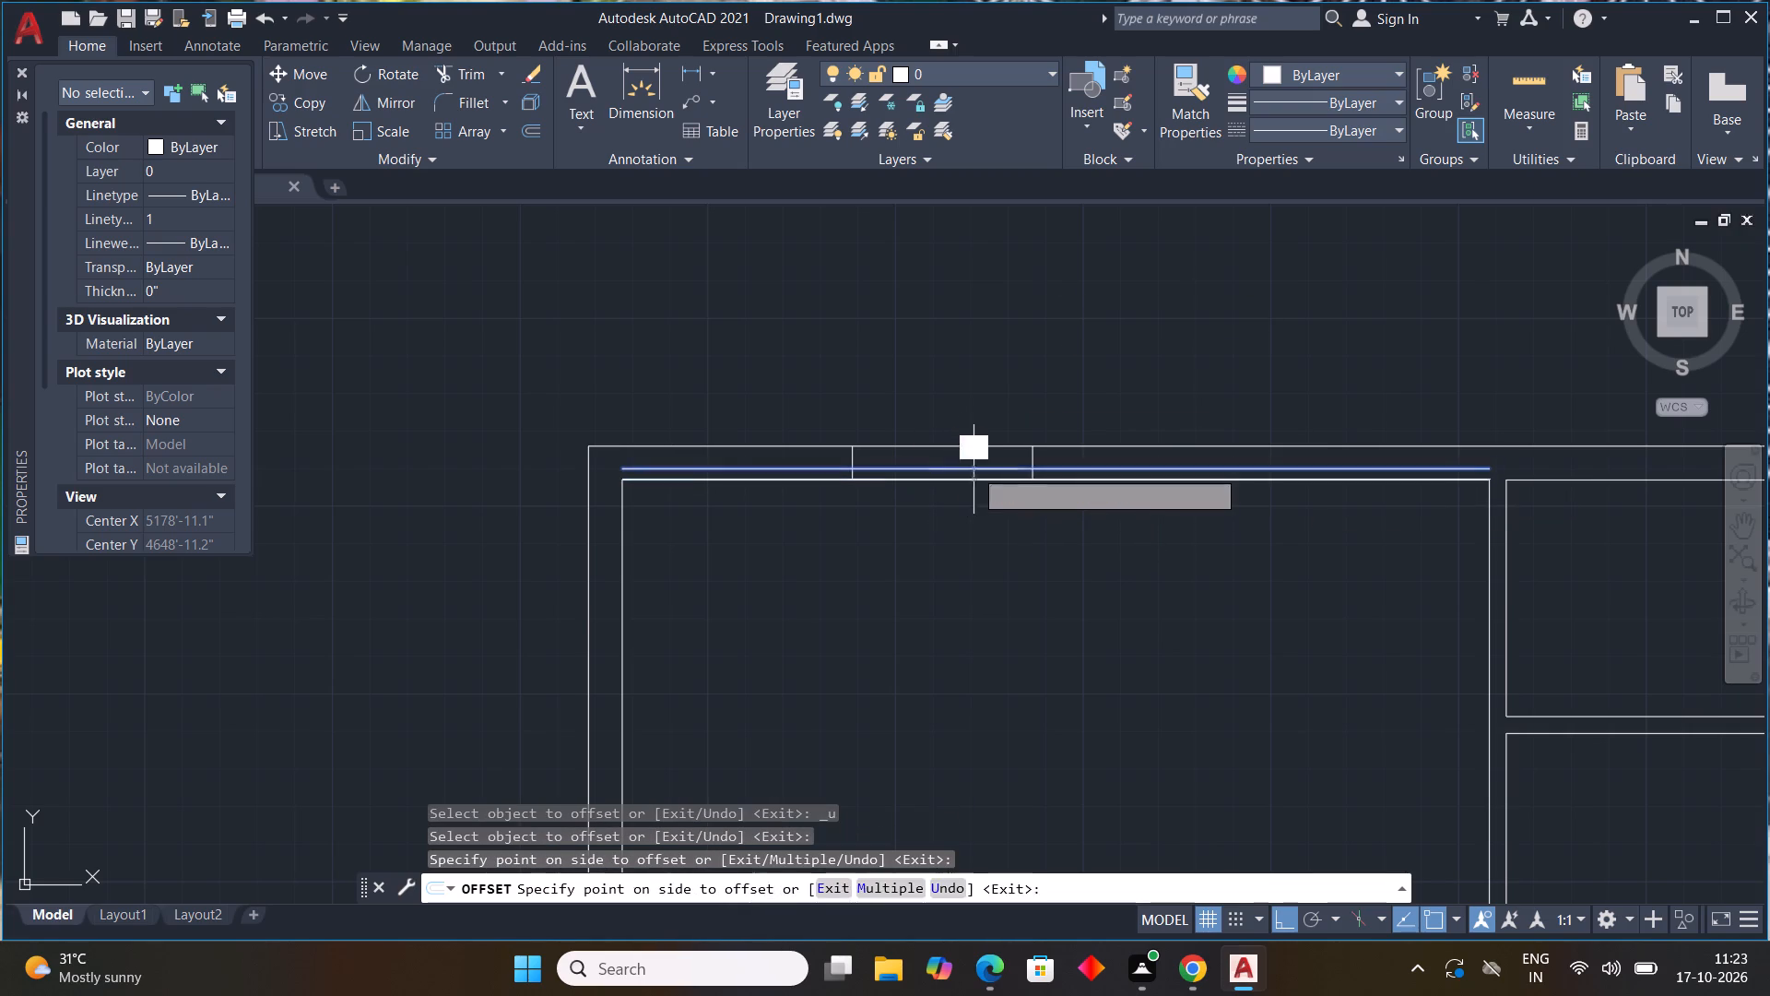
click(973, 456)
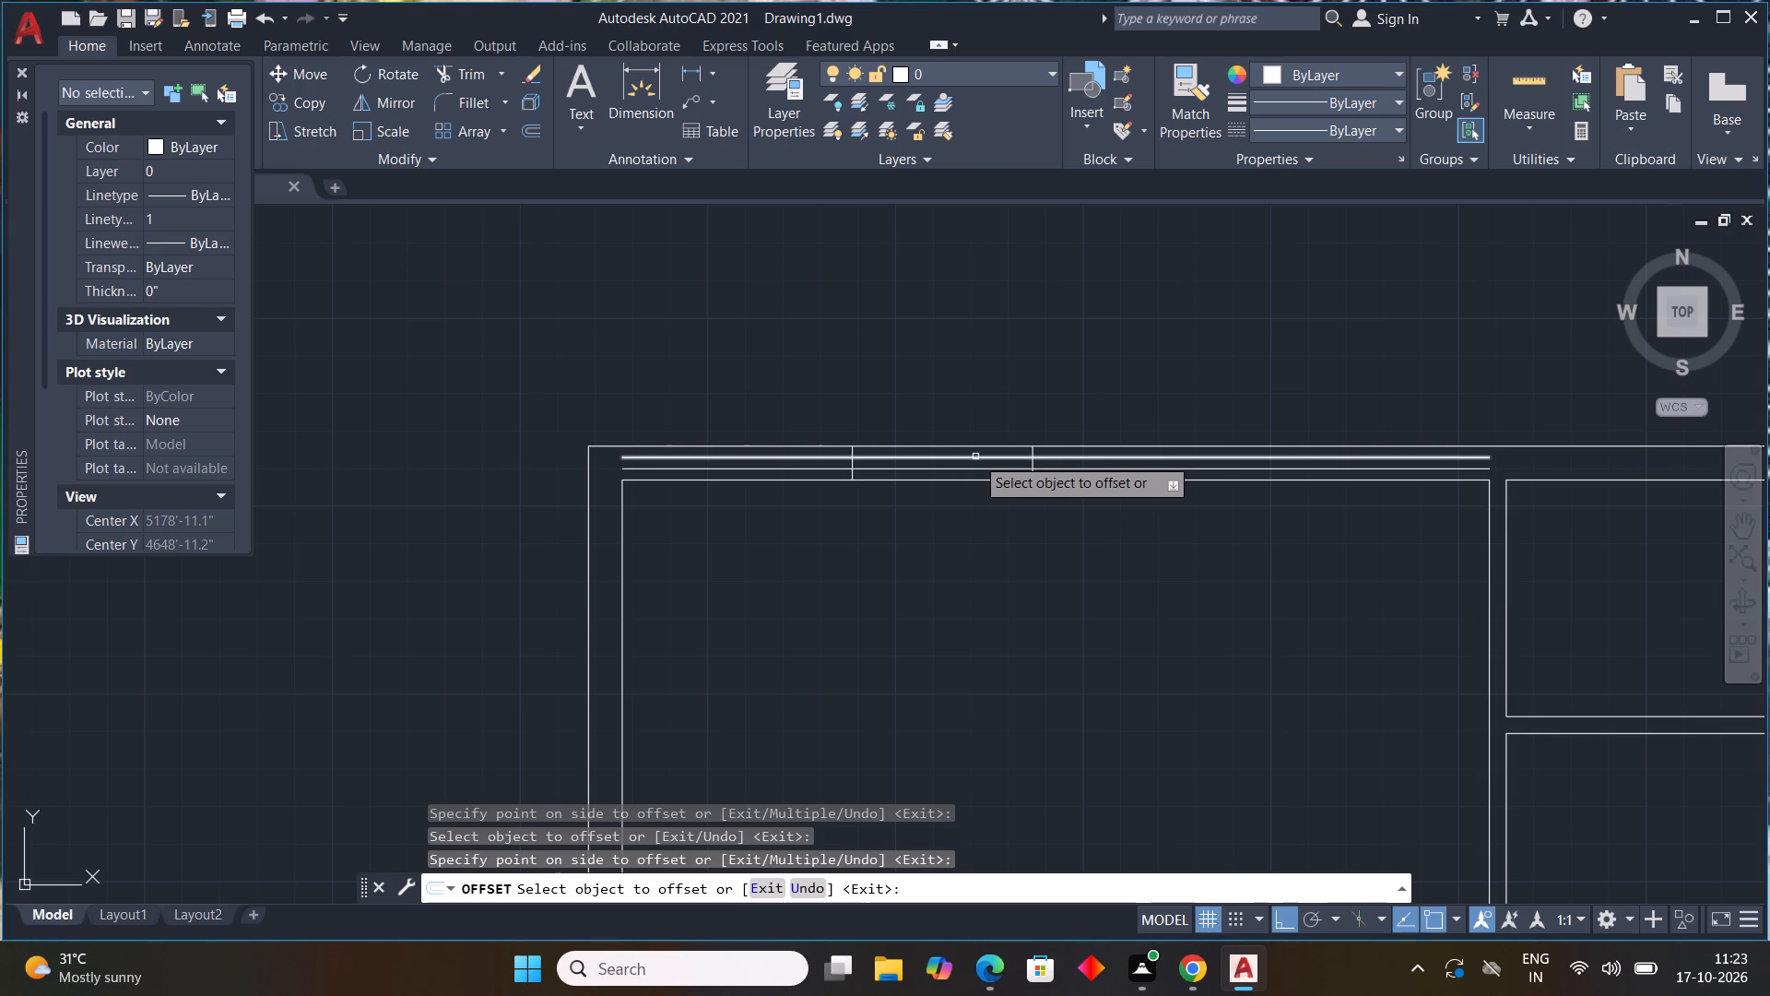
key(Escape)
key(Escape)
key(Escape)
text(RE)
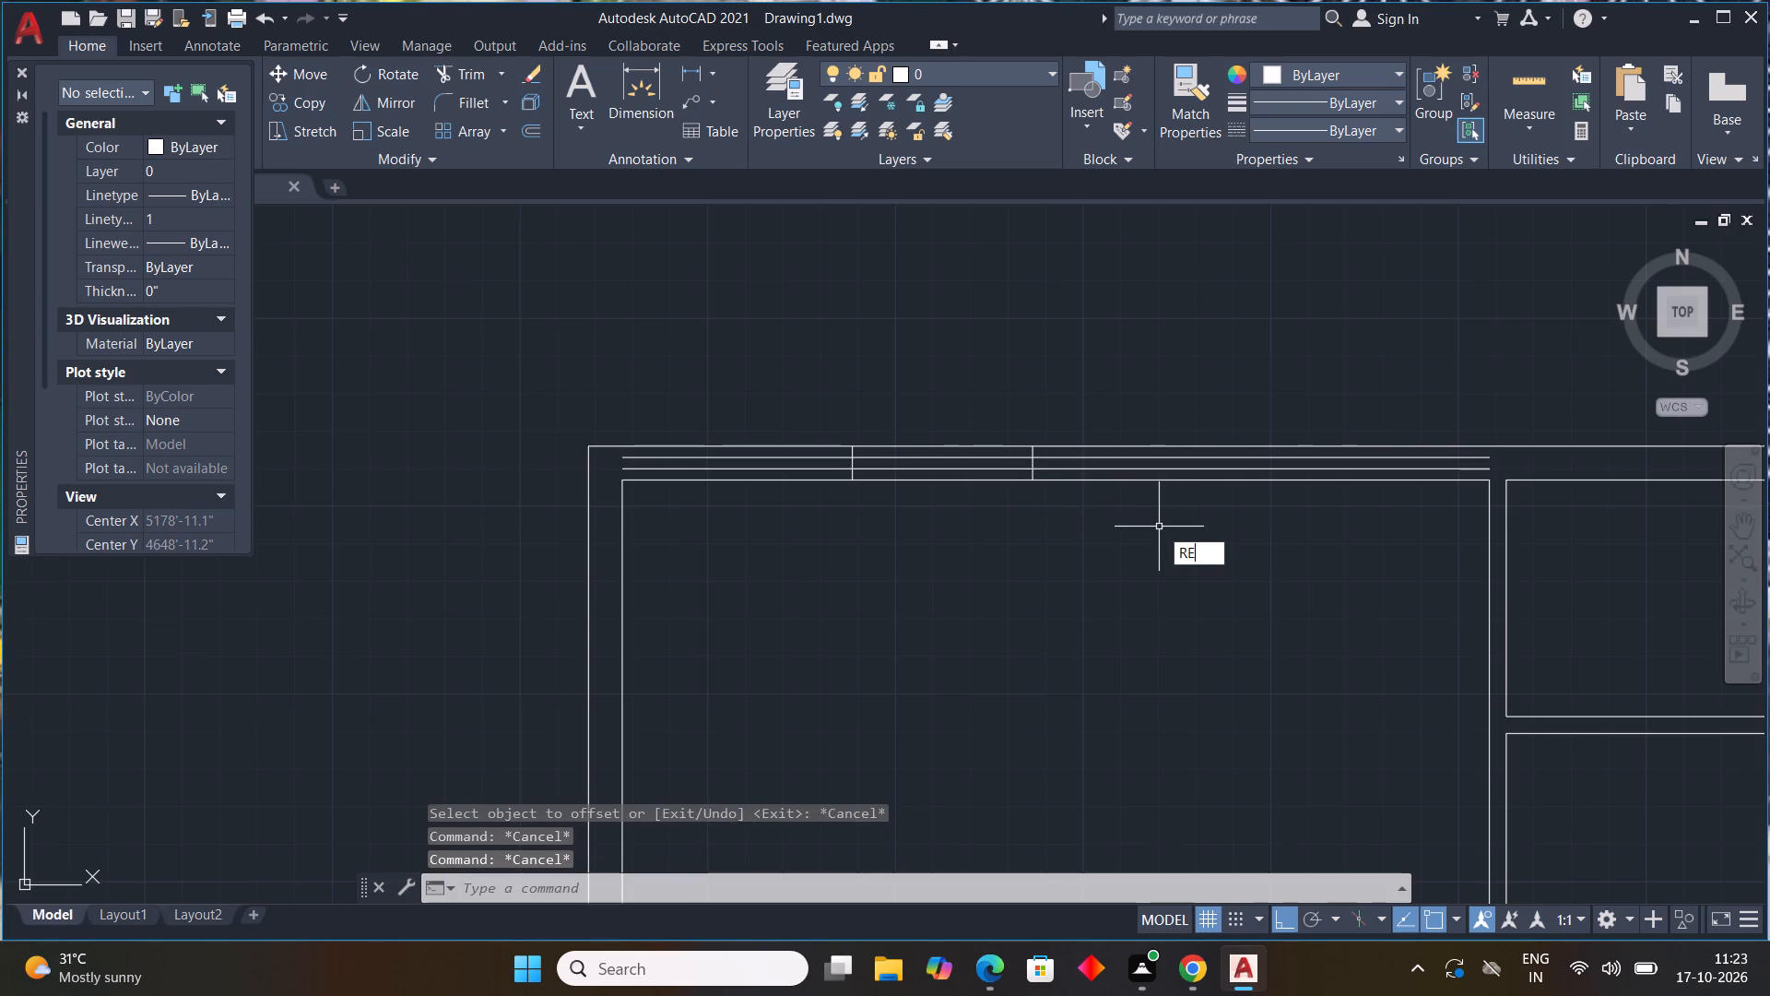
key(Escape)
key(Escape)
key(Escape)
Trim the two 3" offset lines outside both window marks, keeping only the portions between the marks.
text(TR)
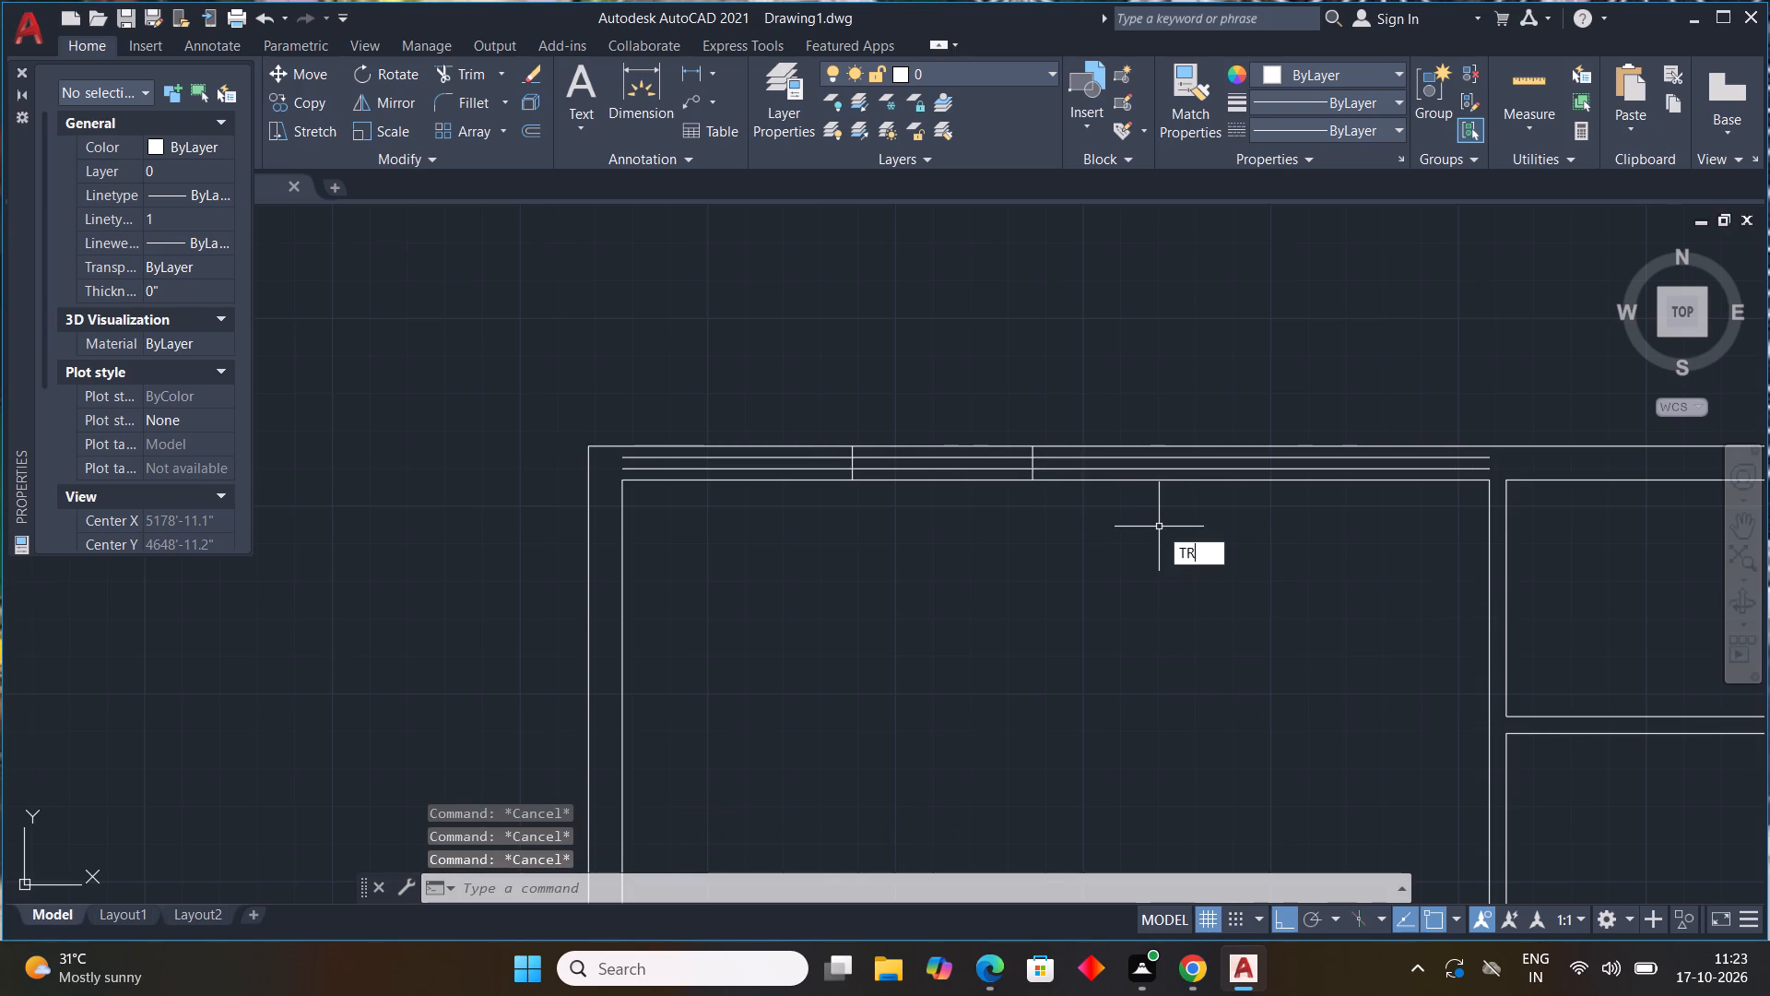
key(space)
scroll(1065, 447, up, 2)
click(1076, 471)
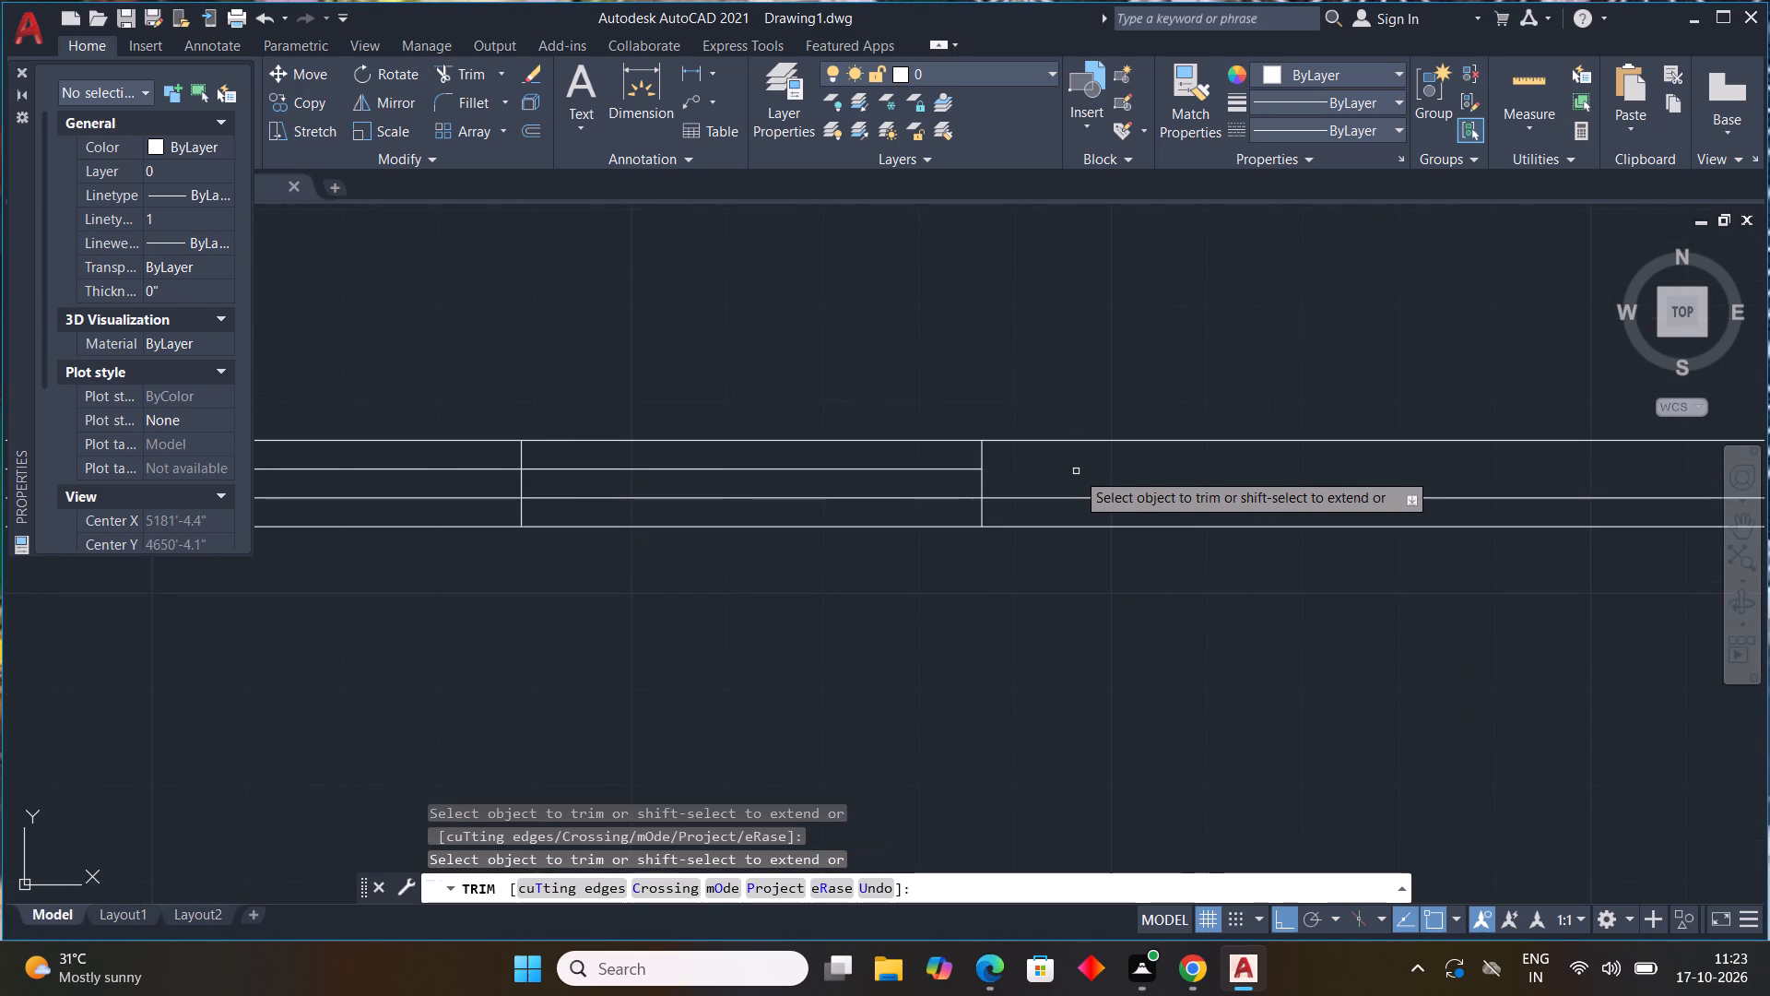
click(1081, 493)
click(1081, 501)
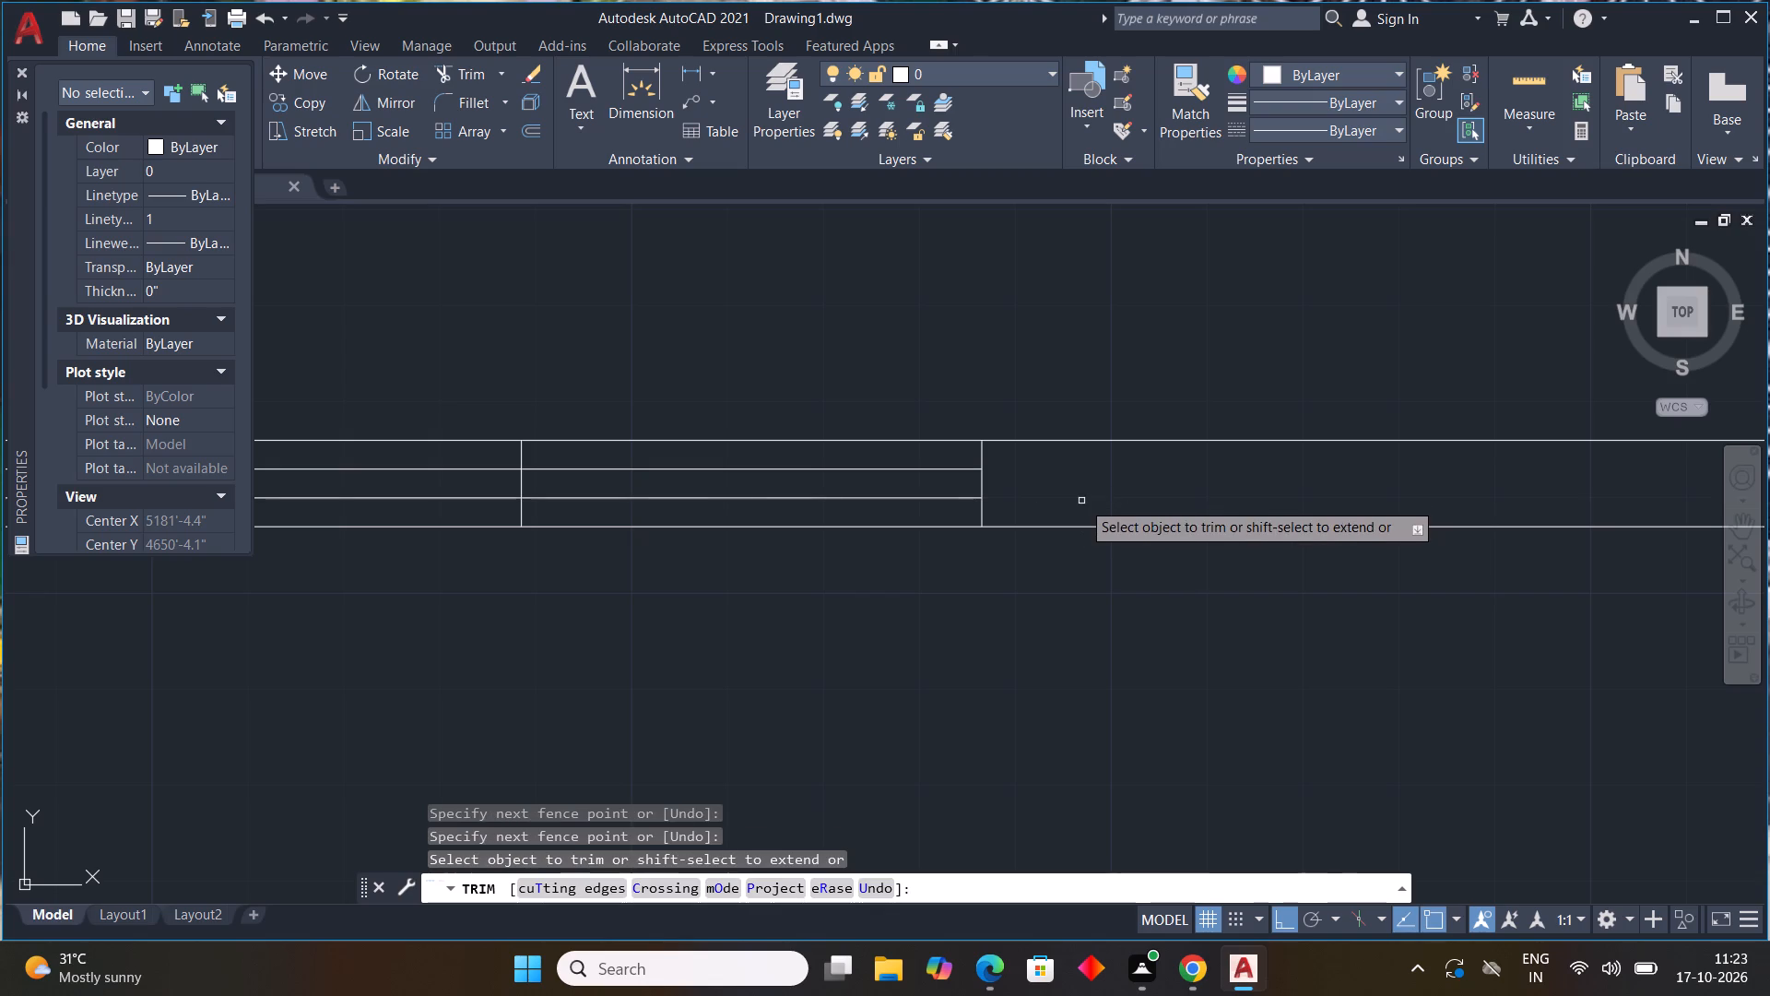
scroll(1081, 502, down, 3)
scroll(920, 505, up, 3)
click(920, 459)
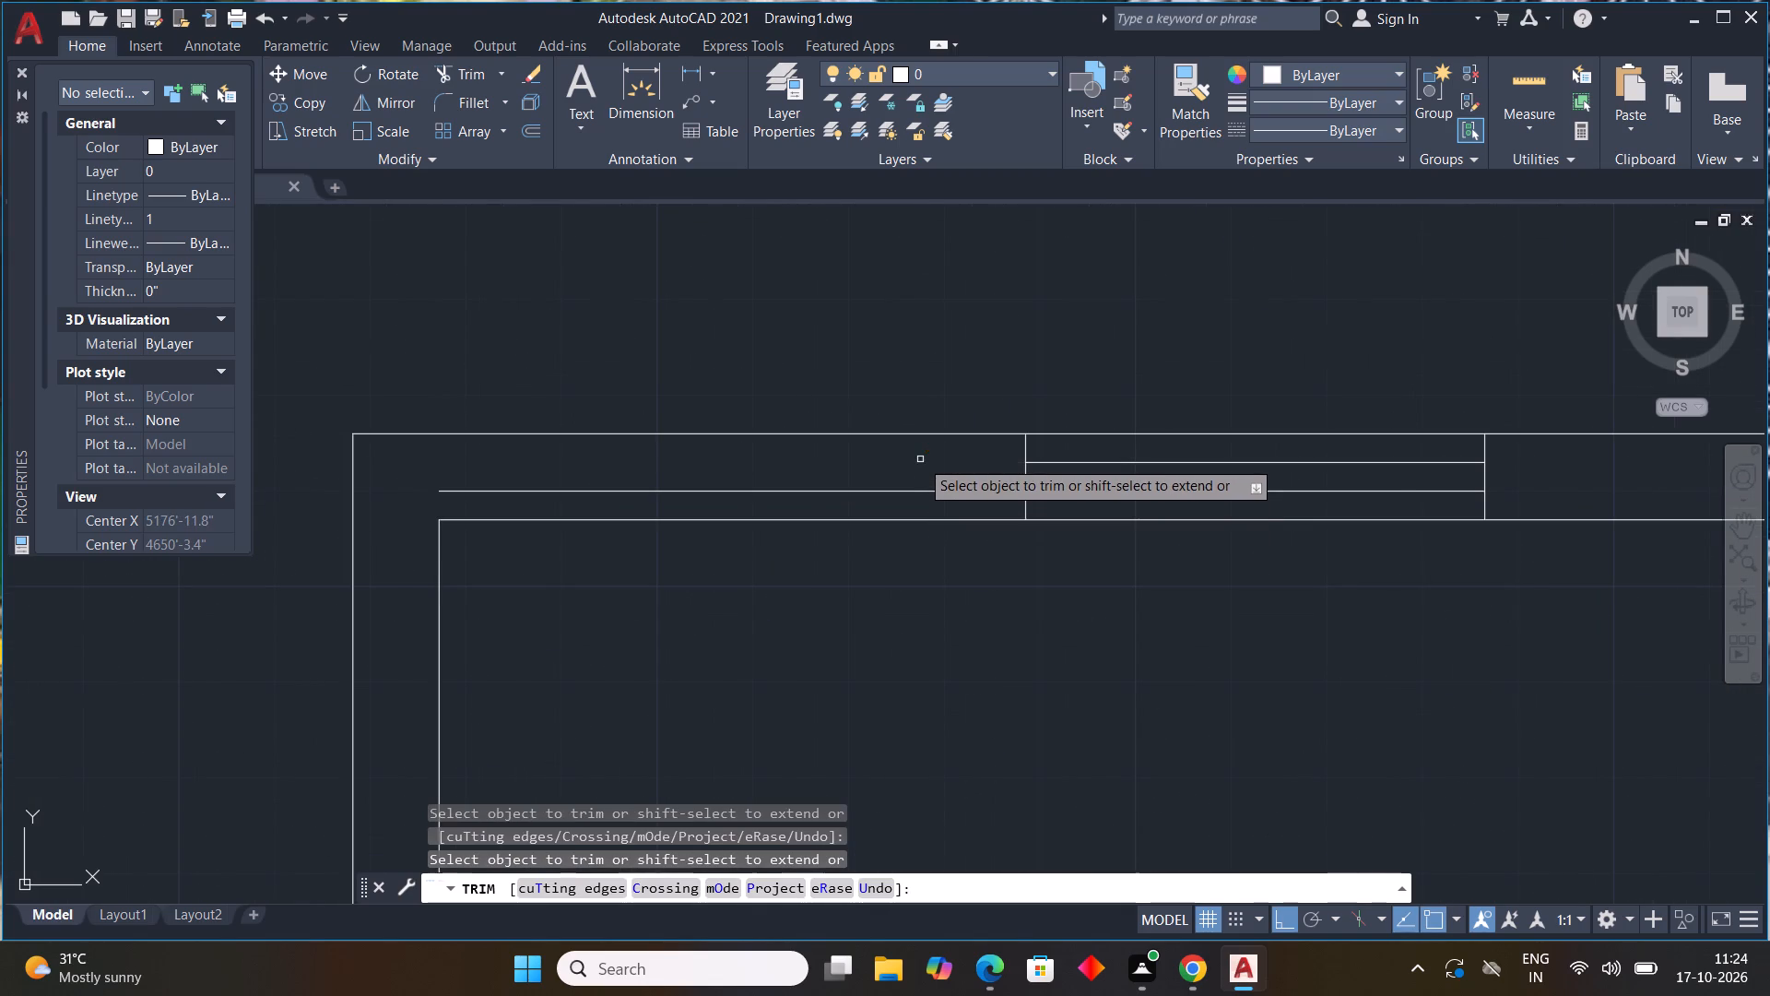
click(921, 488)
scroll(988, 498, down, 3)
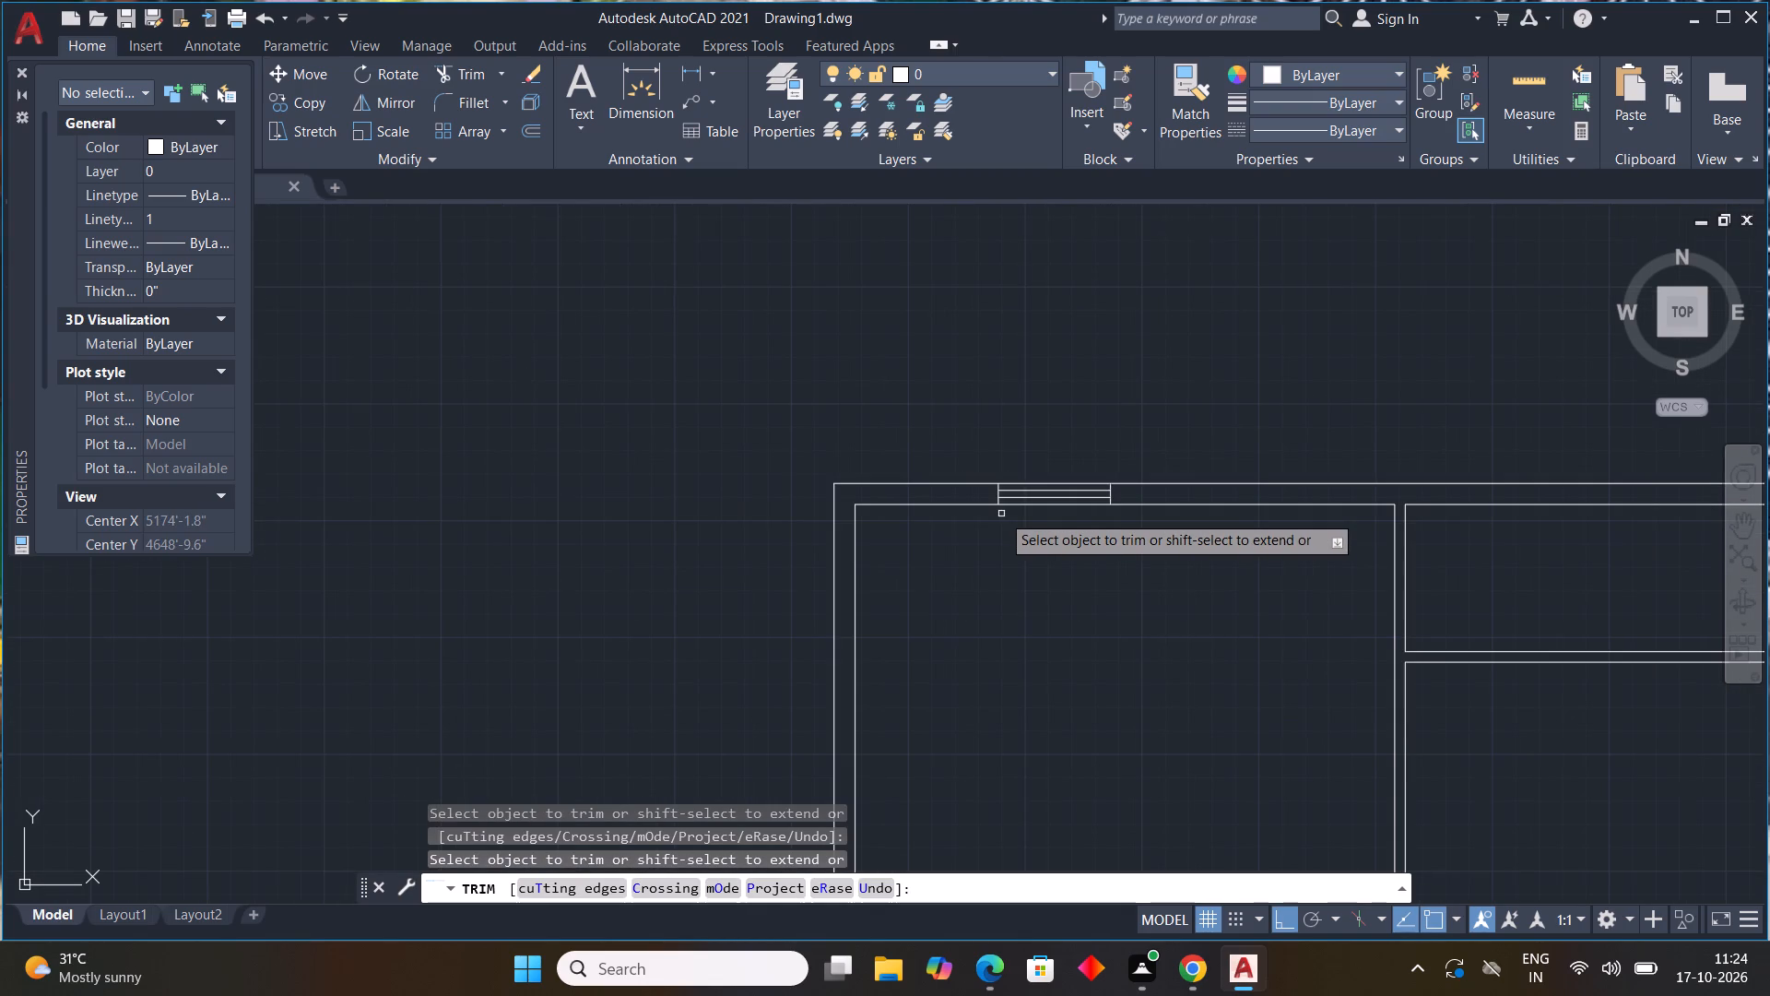
scroll(1028, 578, down, 2)
middle_drag(1167, 624, 1066, 492)
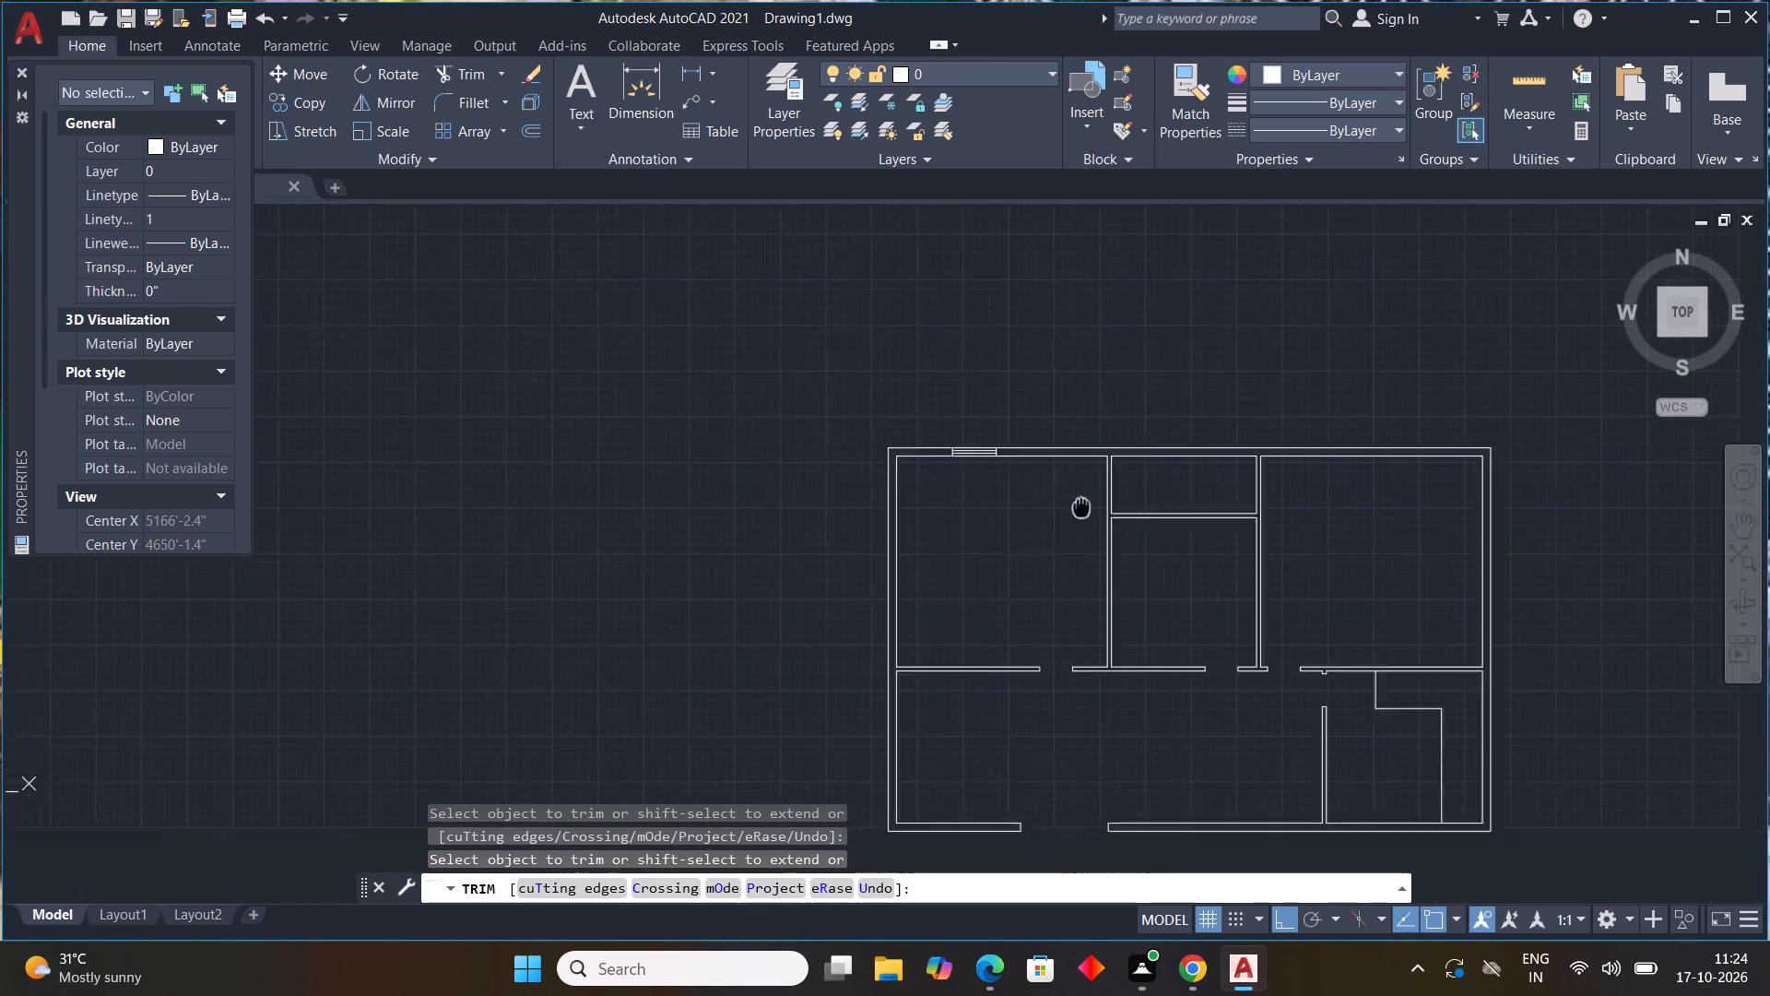
middle_drag(1066, 492, 897, 379)
key(Escape)
key(Escape)
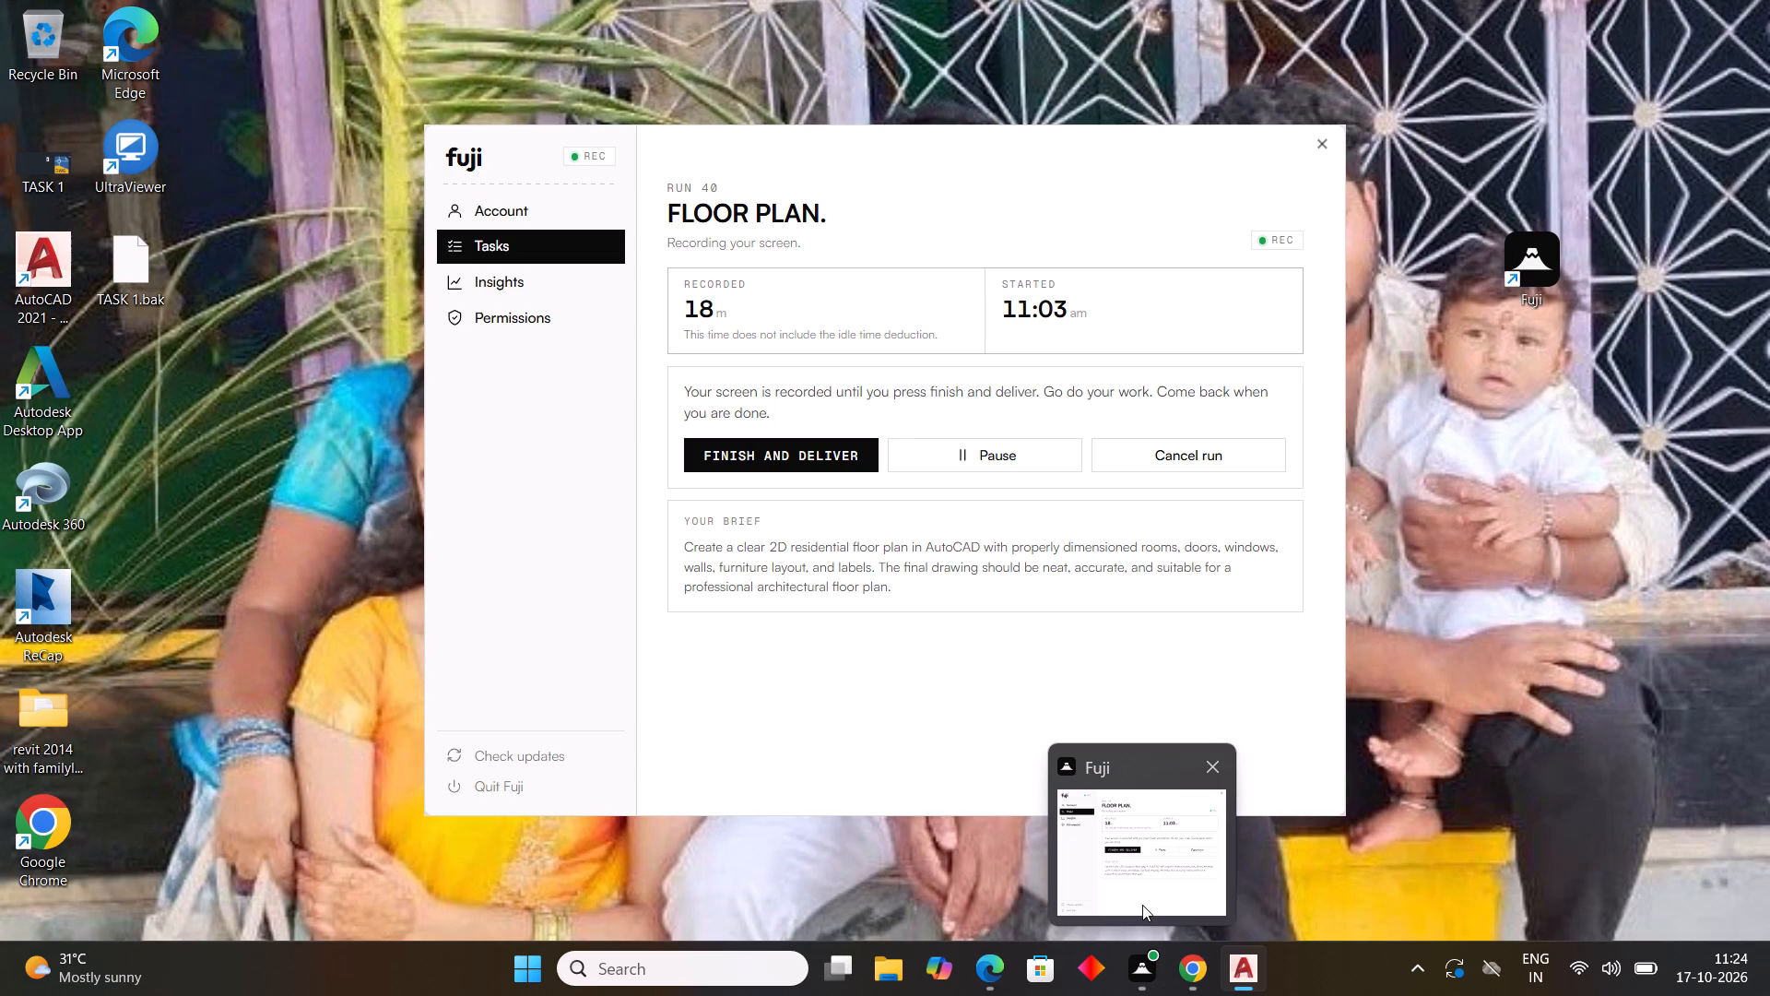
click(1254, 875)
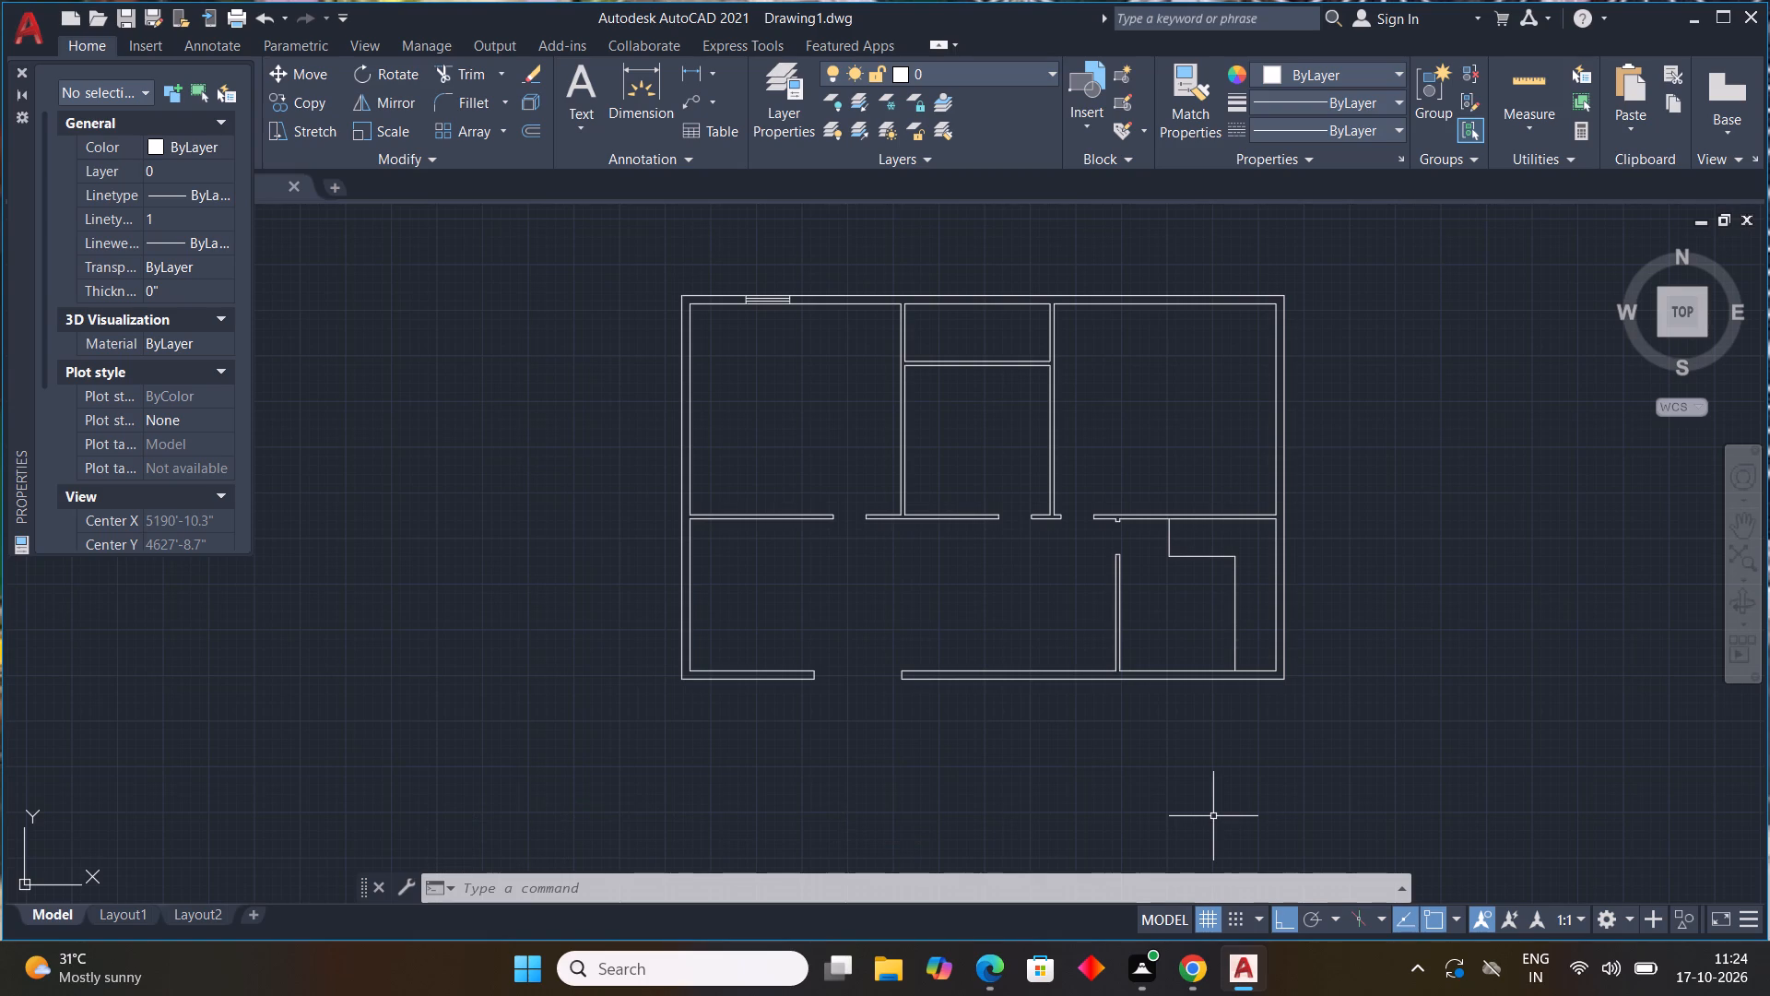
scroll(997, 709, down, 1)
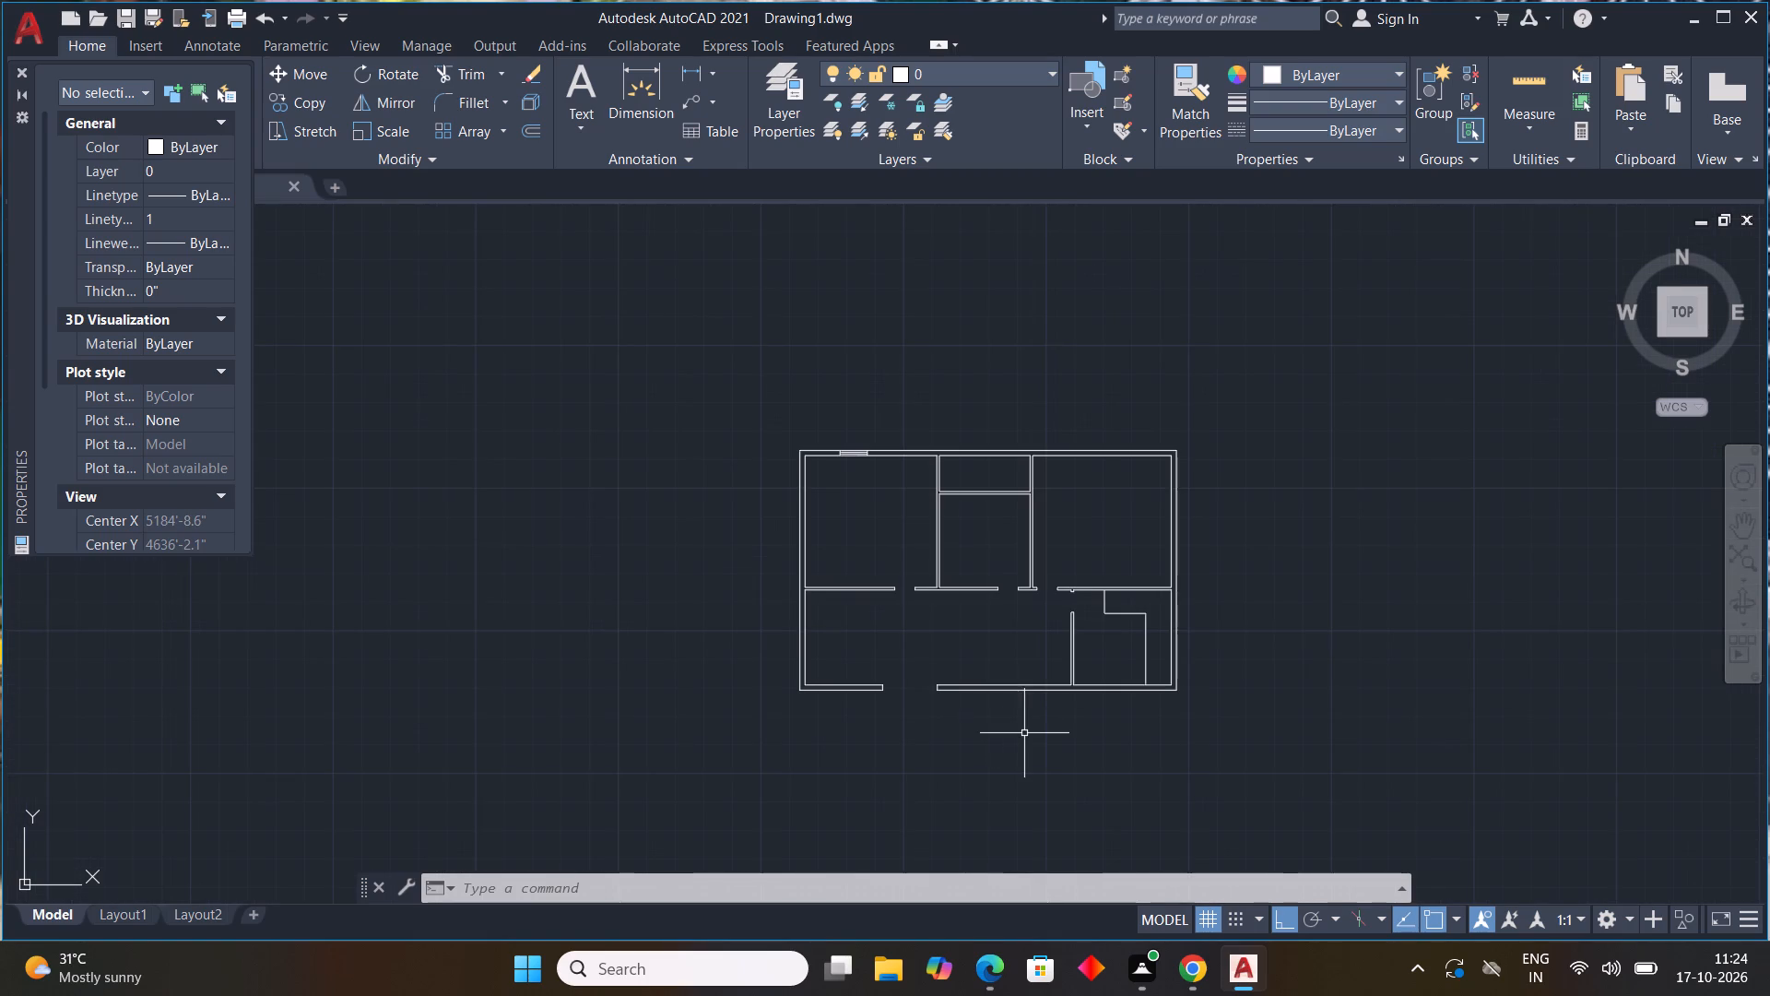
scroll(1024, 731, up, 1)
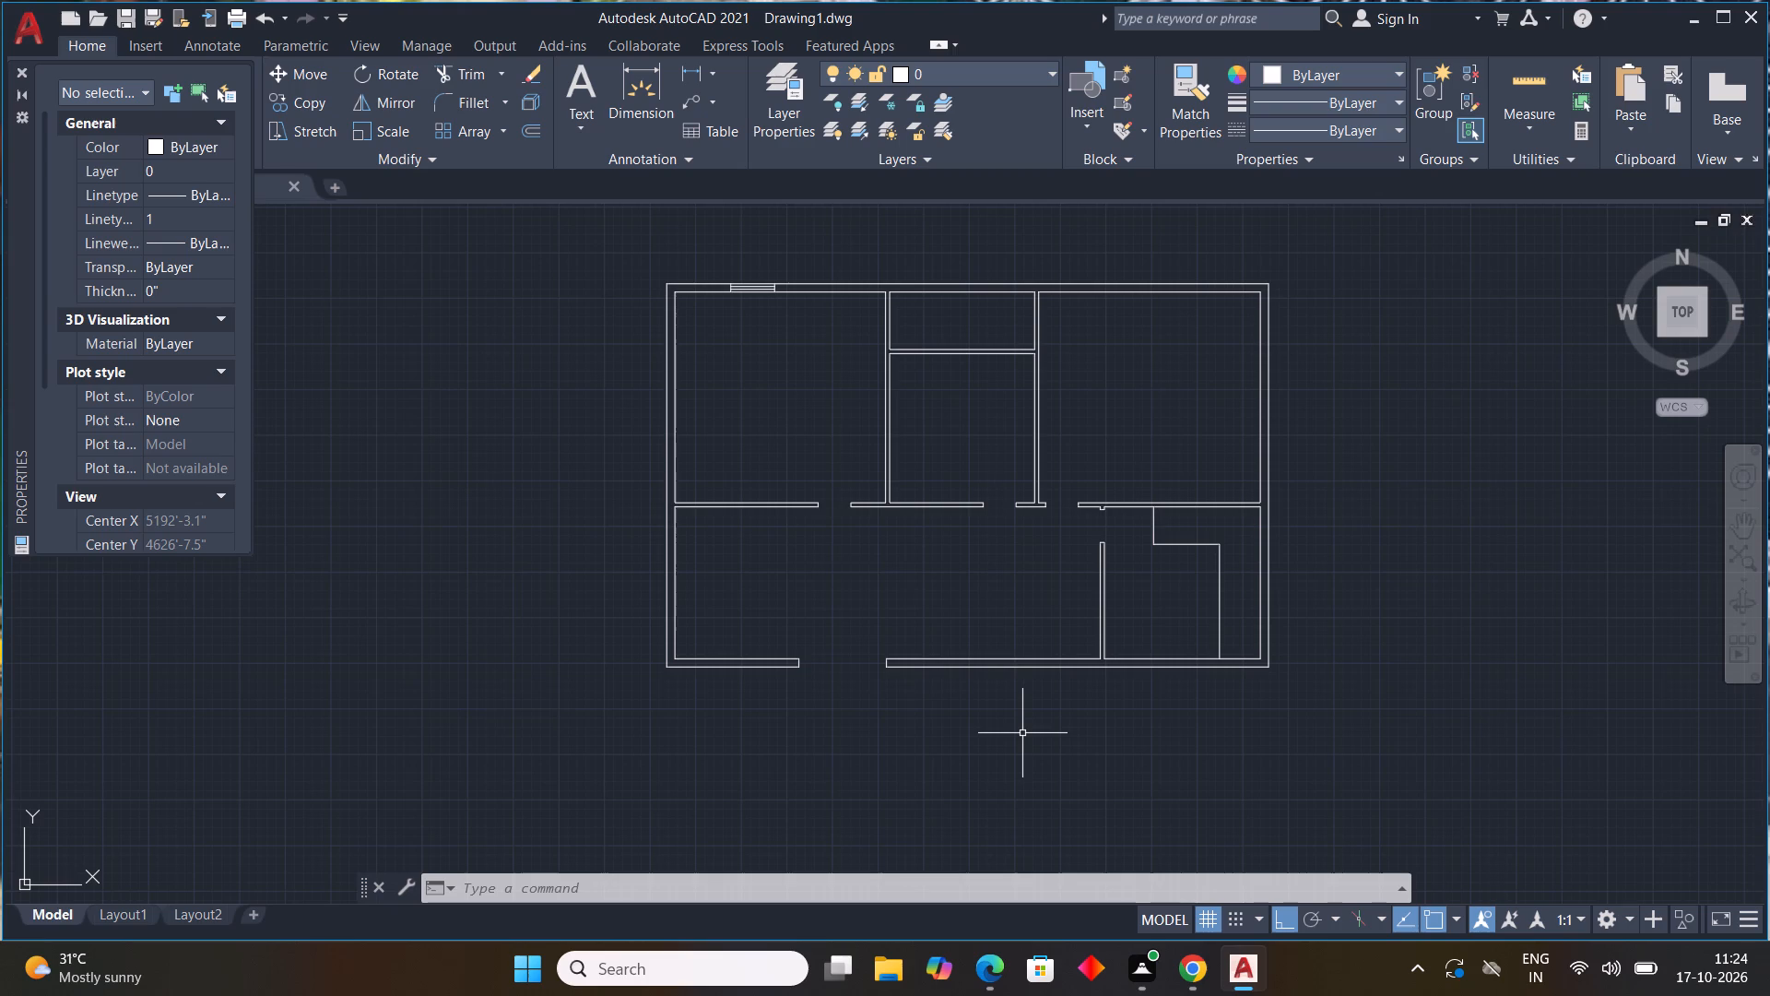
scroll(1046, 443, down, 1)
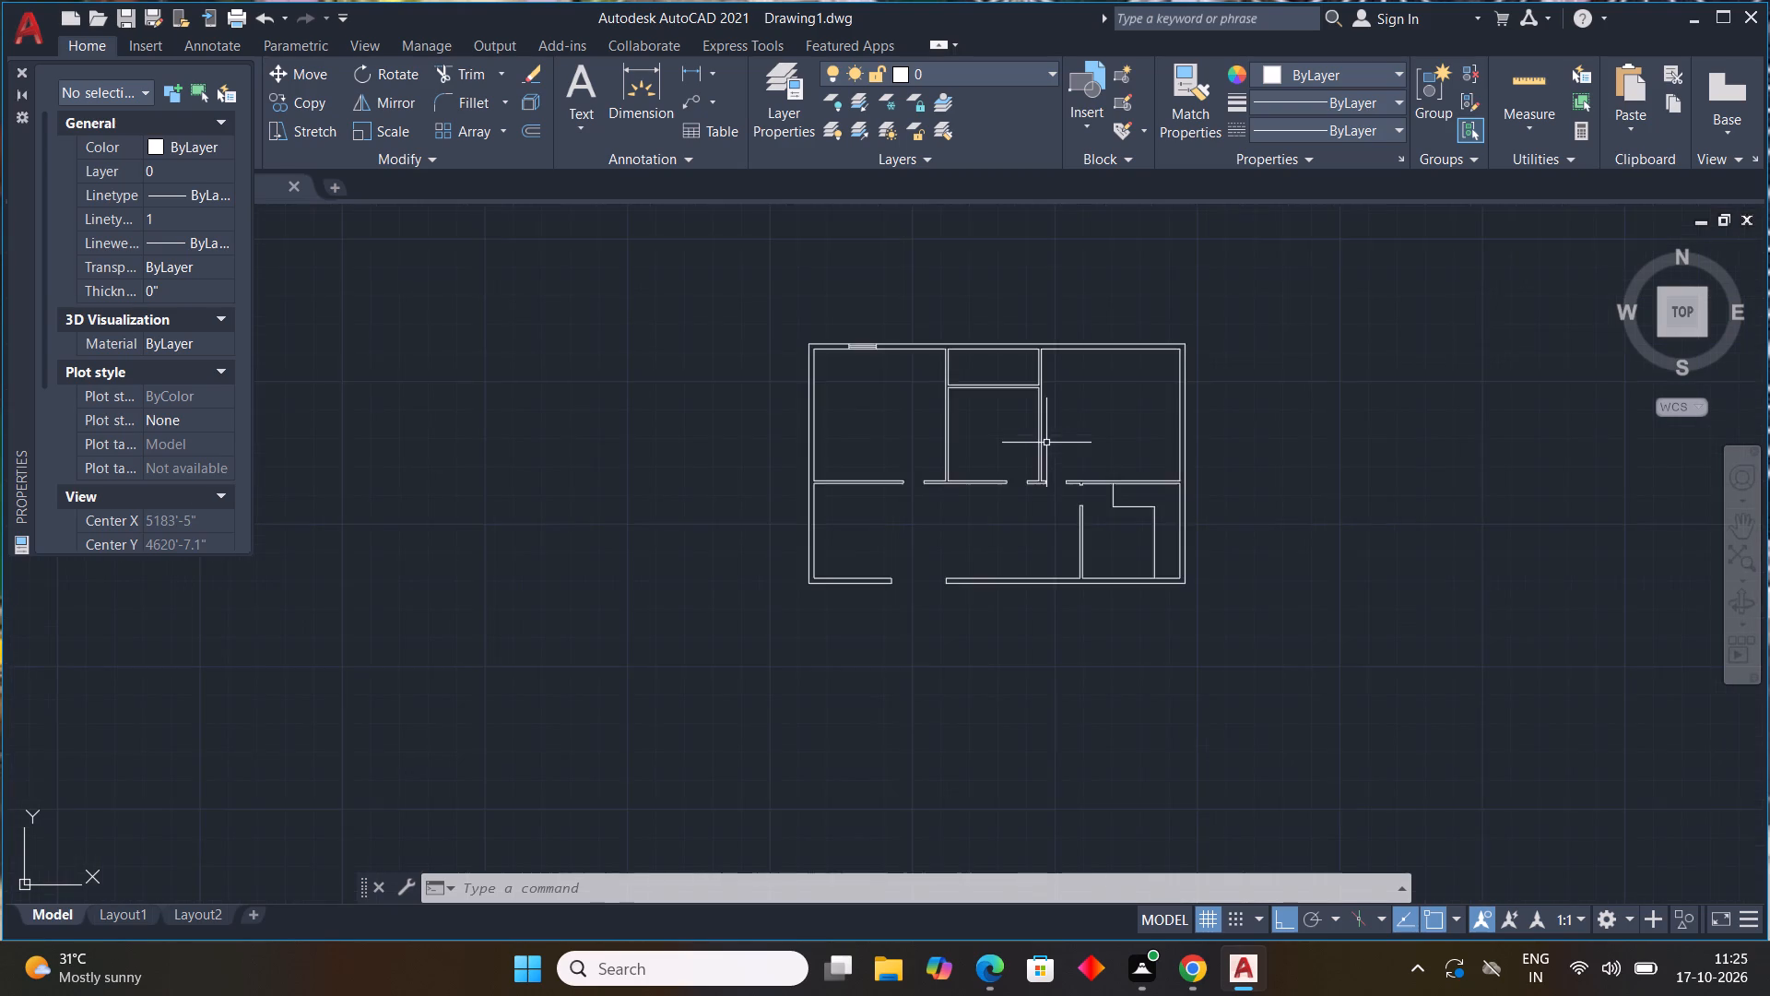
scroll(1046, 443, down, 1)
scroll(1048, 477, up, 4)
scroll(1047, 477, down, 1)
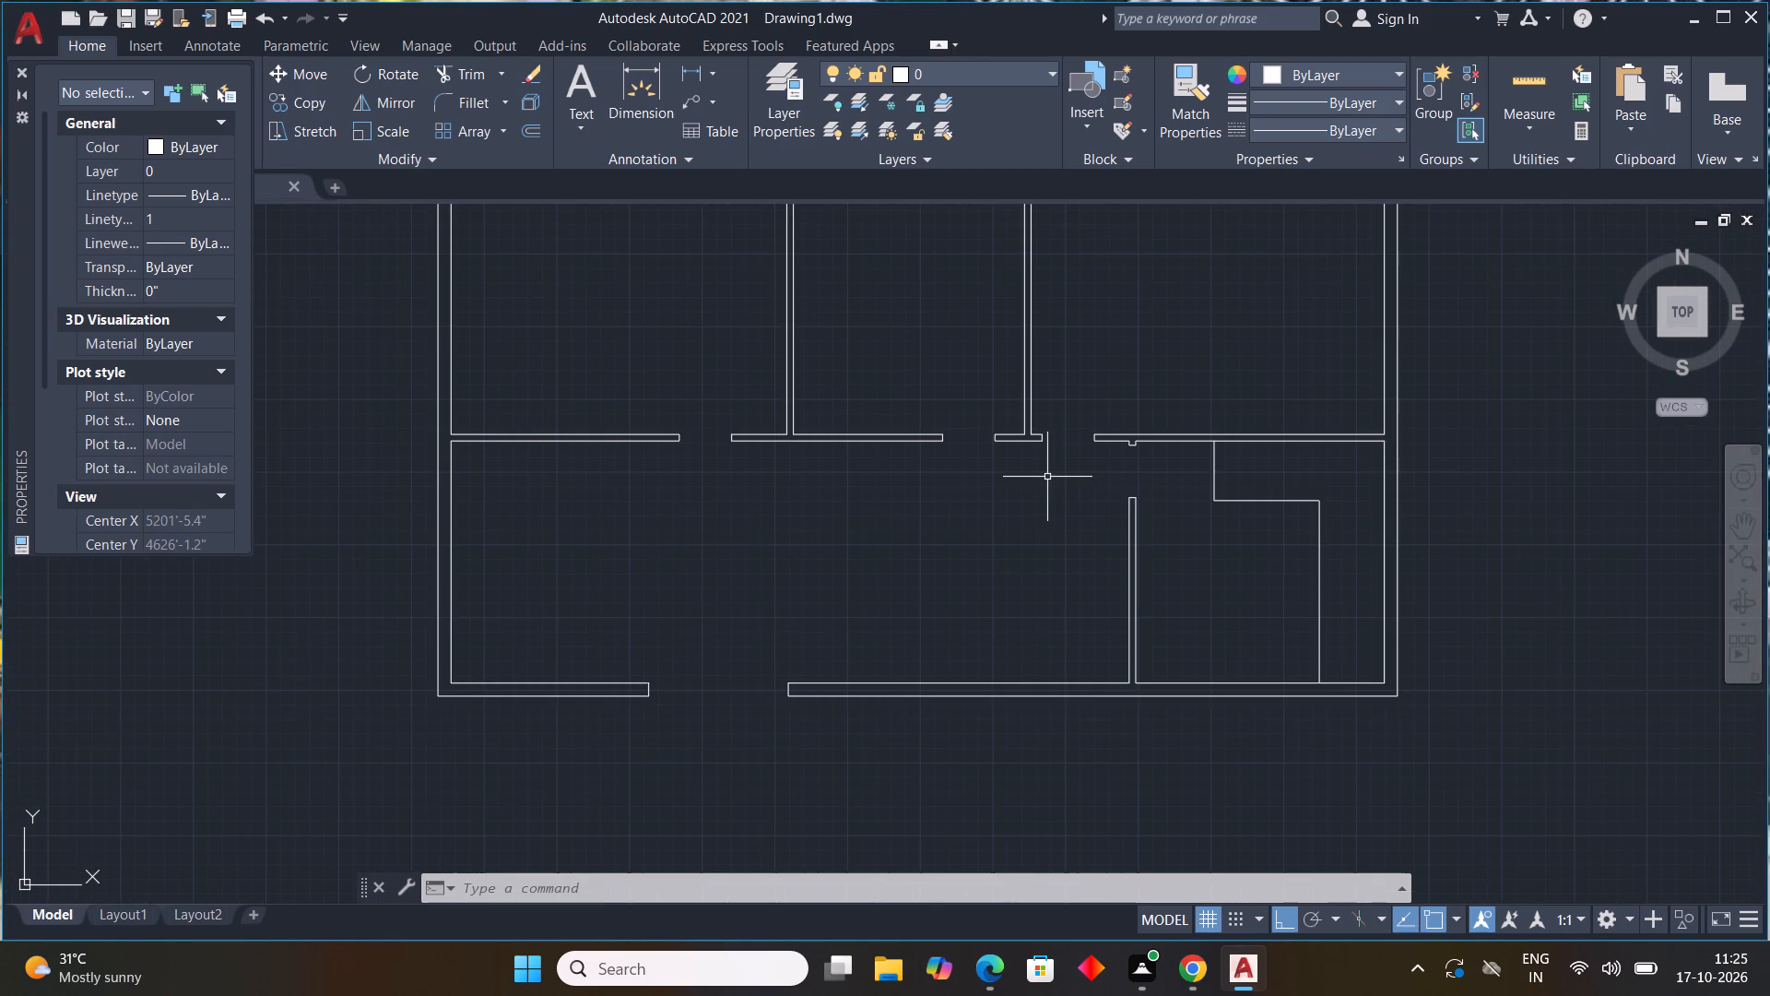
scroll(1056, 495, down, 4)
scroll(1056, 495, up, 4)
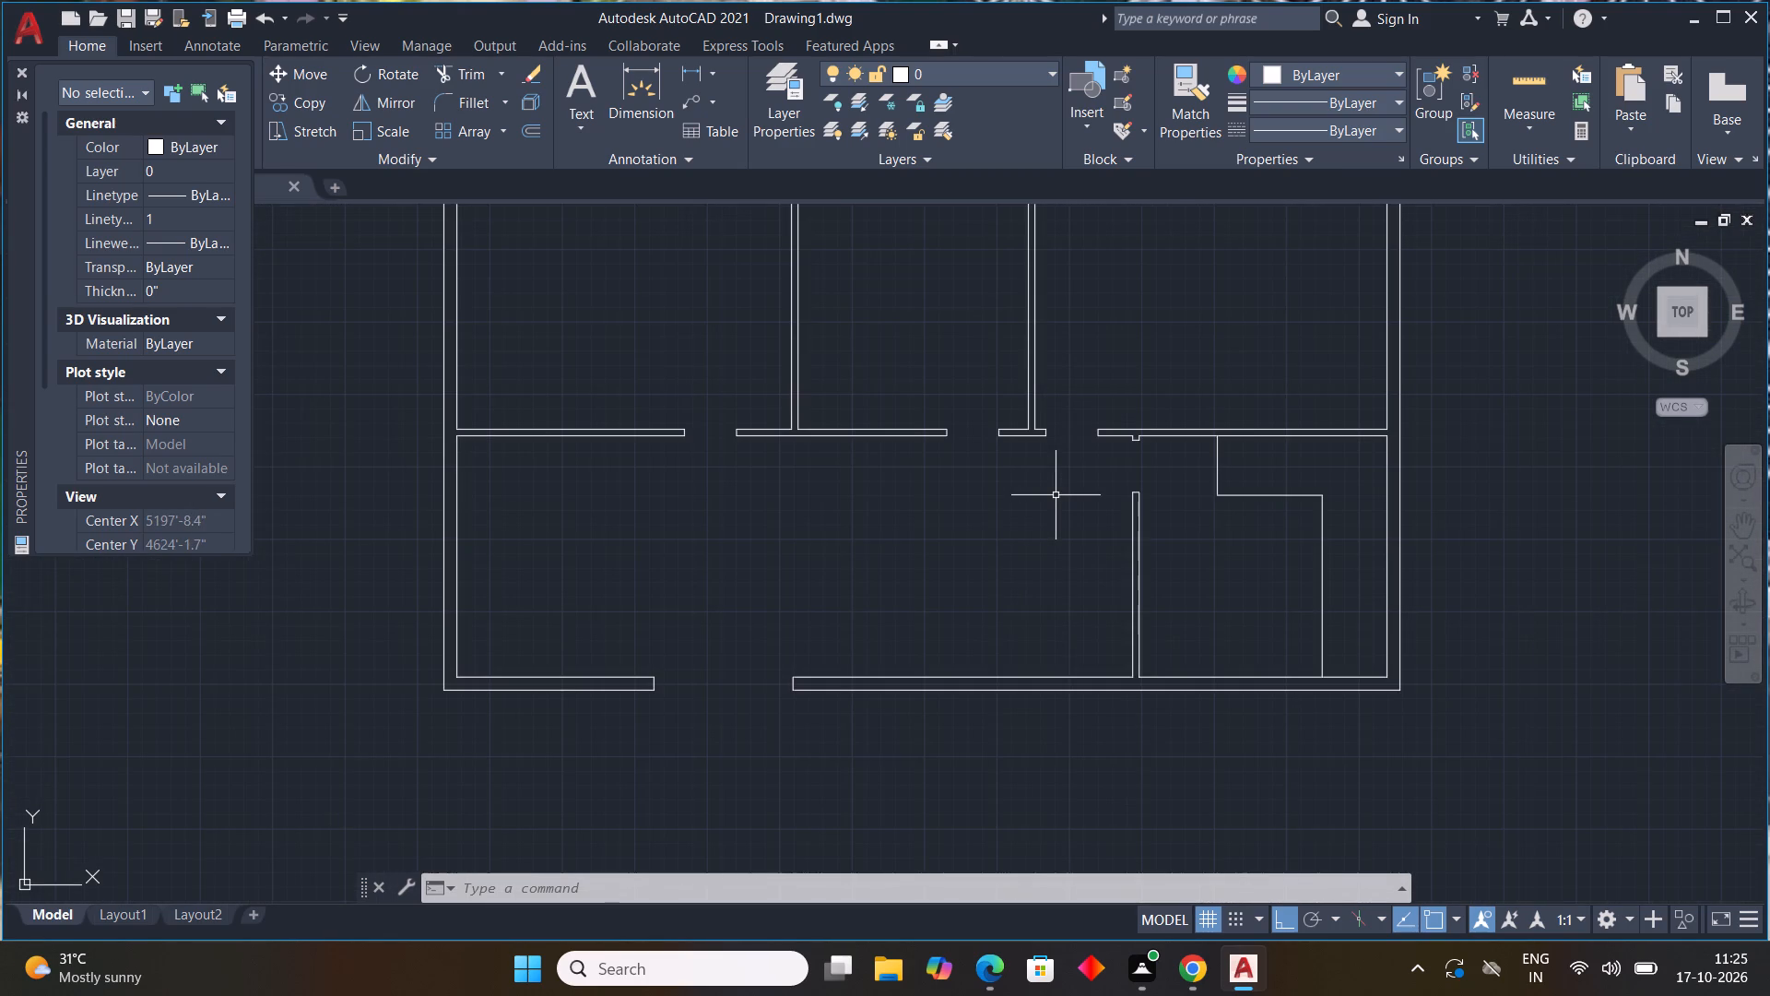
Copy the four-line window symbol along the top outer wall, placing one copy above the small middle room and one above the upper-right room.
middle_drag(1056, 498, 1056, 503)
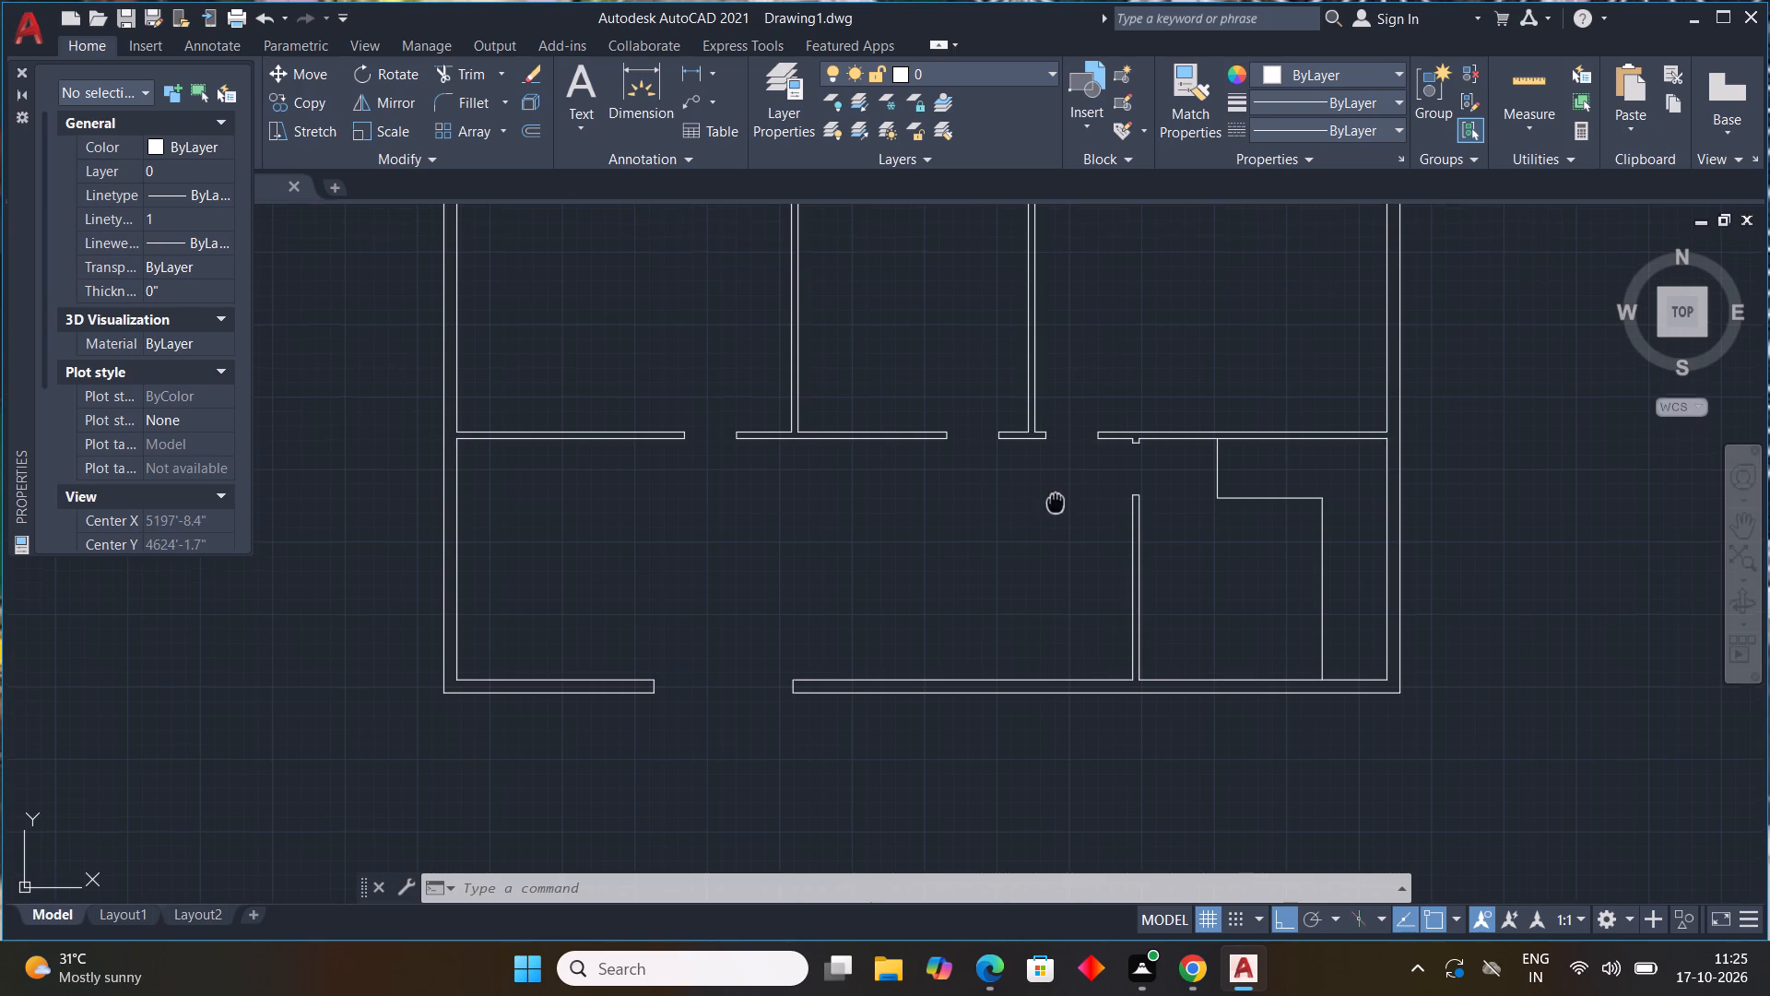
middle_drag(1056, 503, 1173, 637)
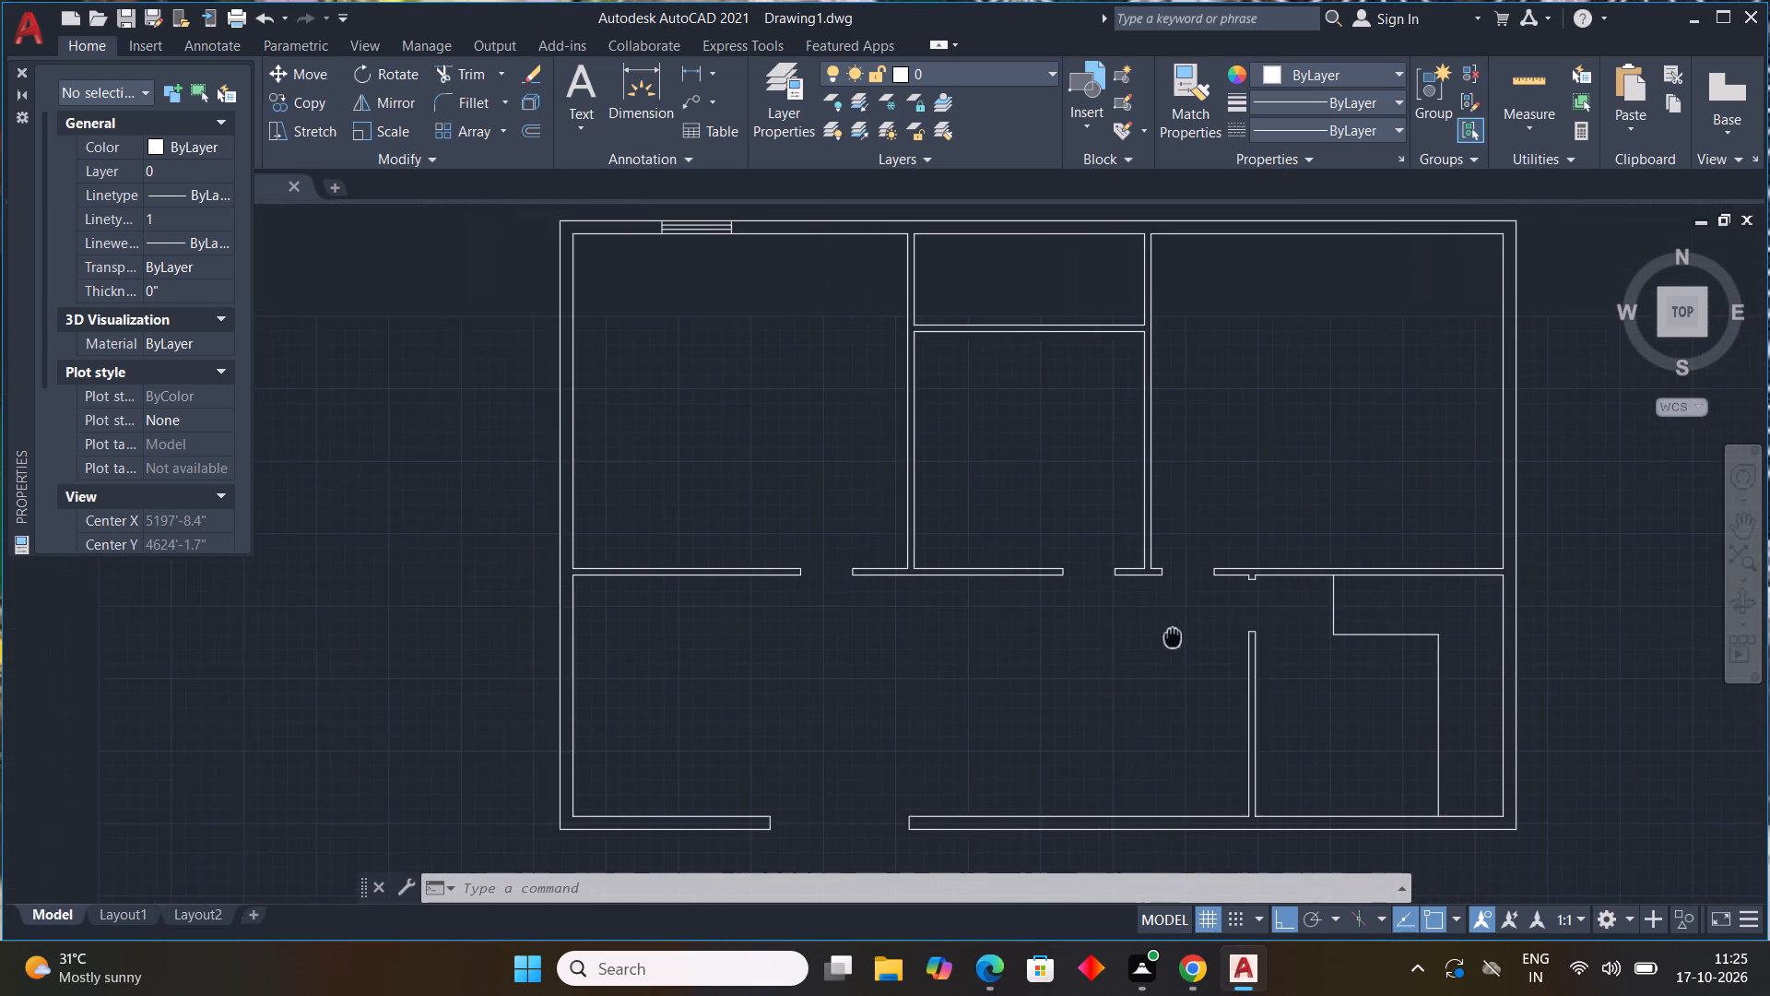
middle_drag(1173, 637, 1443, 777)
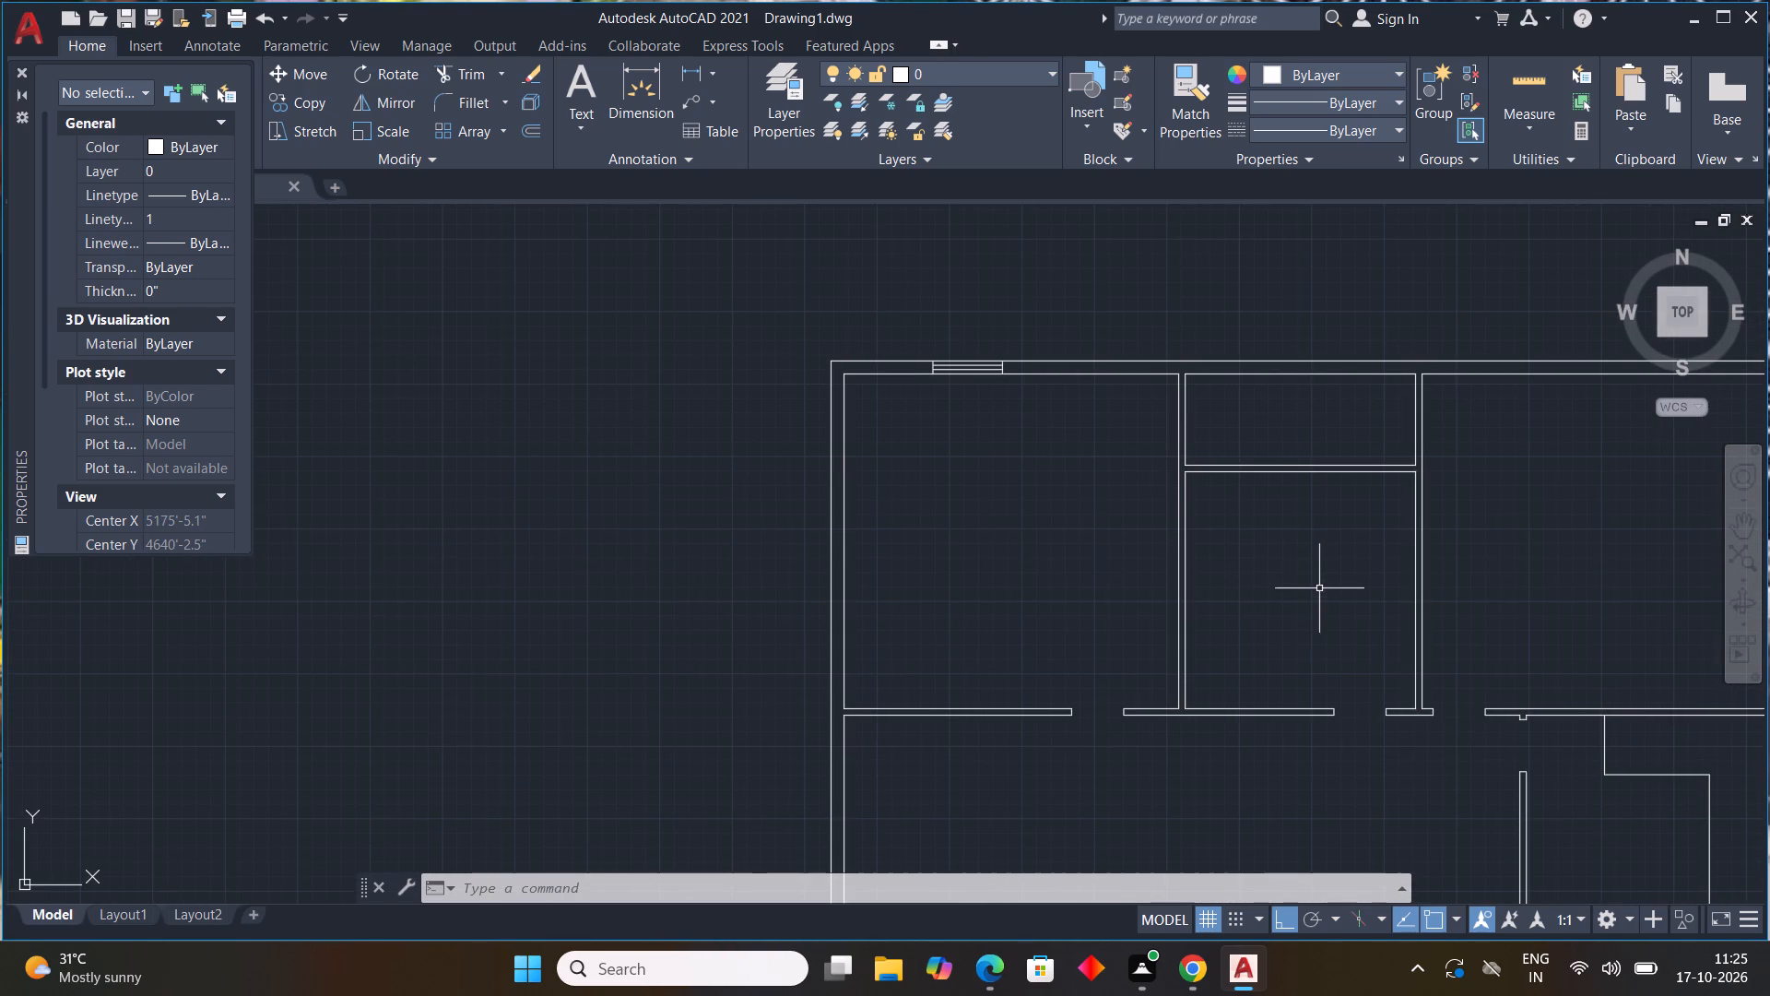
scroll(1019, 372, up, 3)
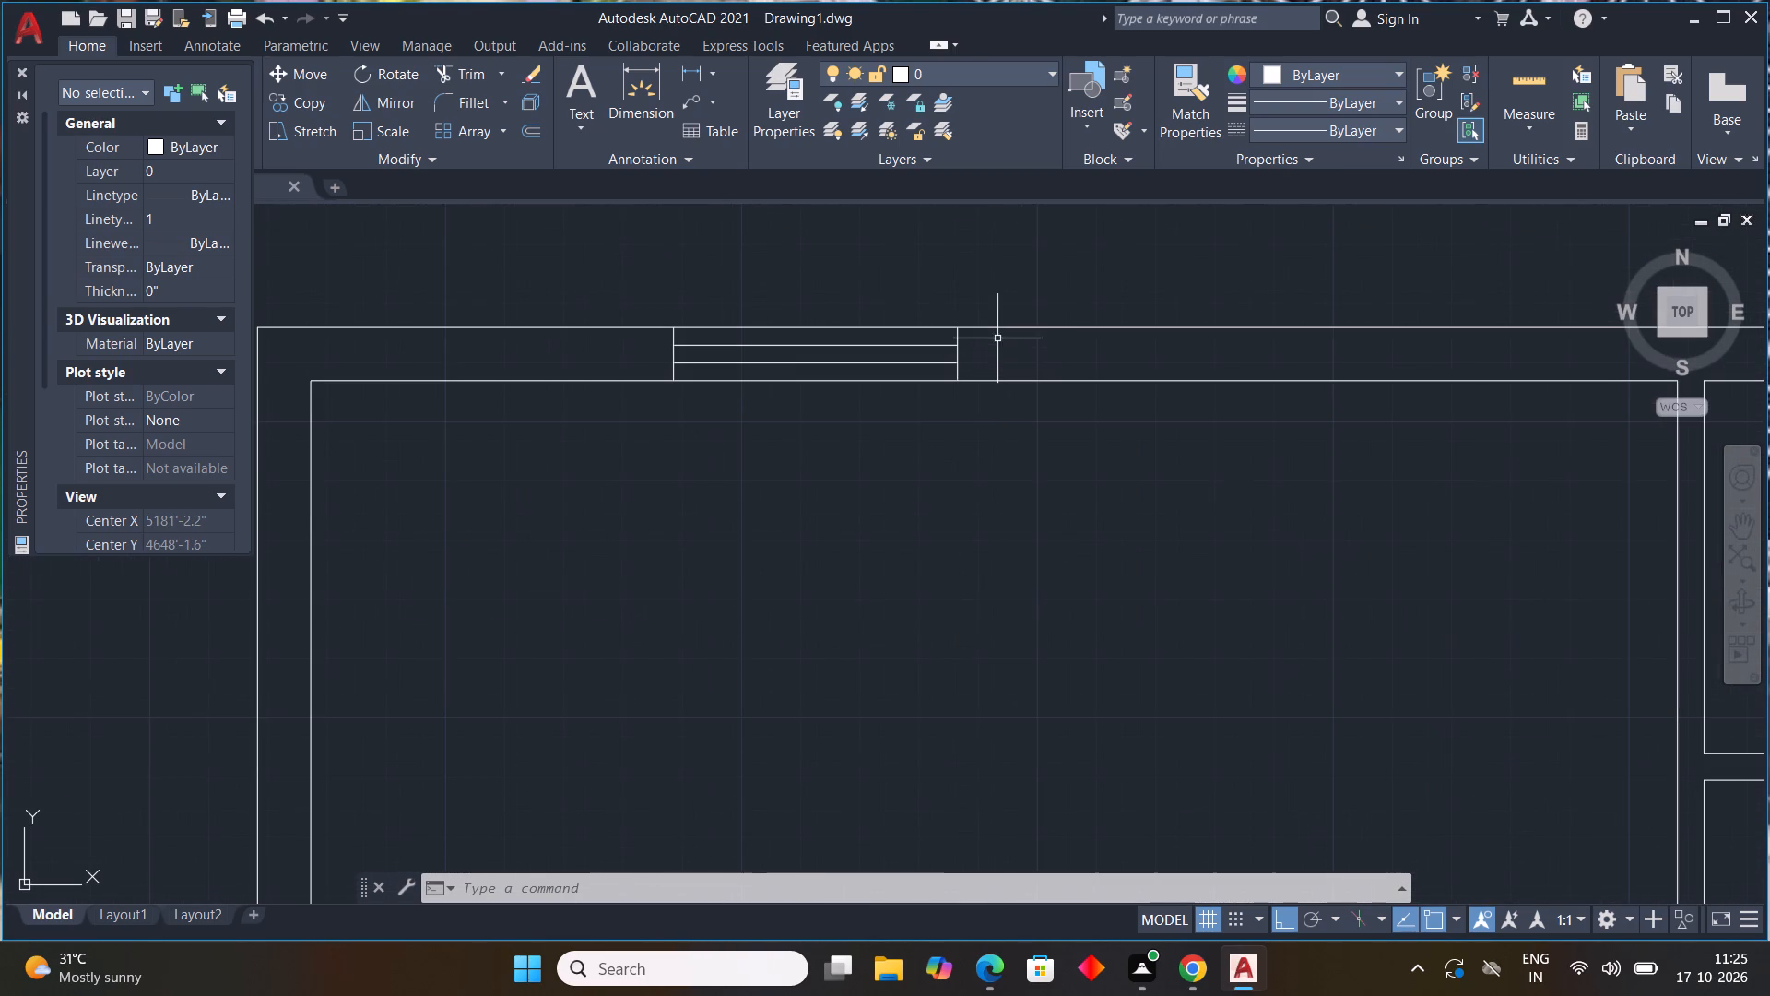
click(997, 336)
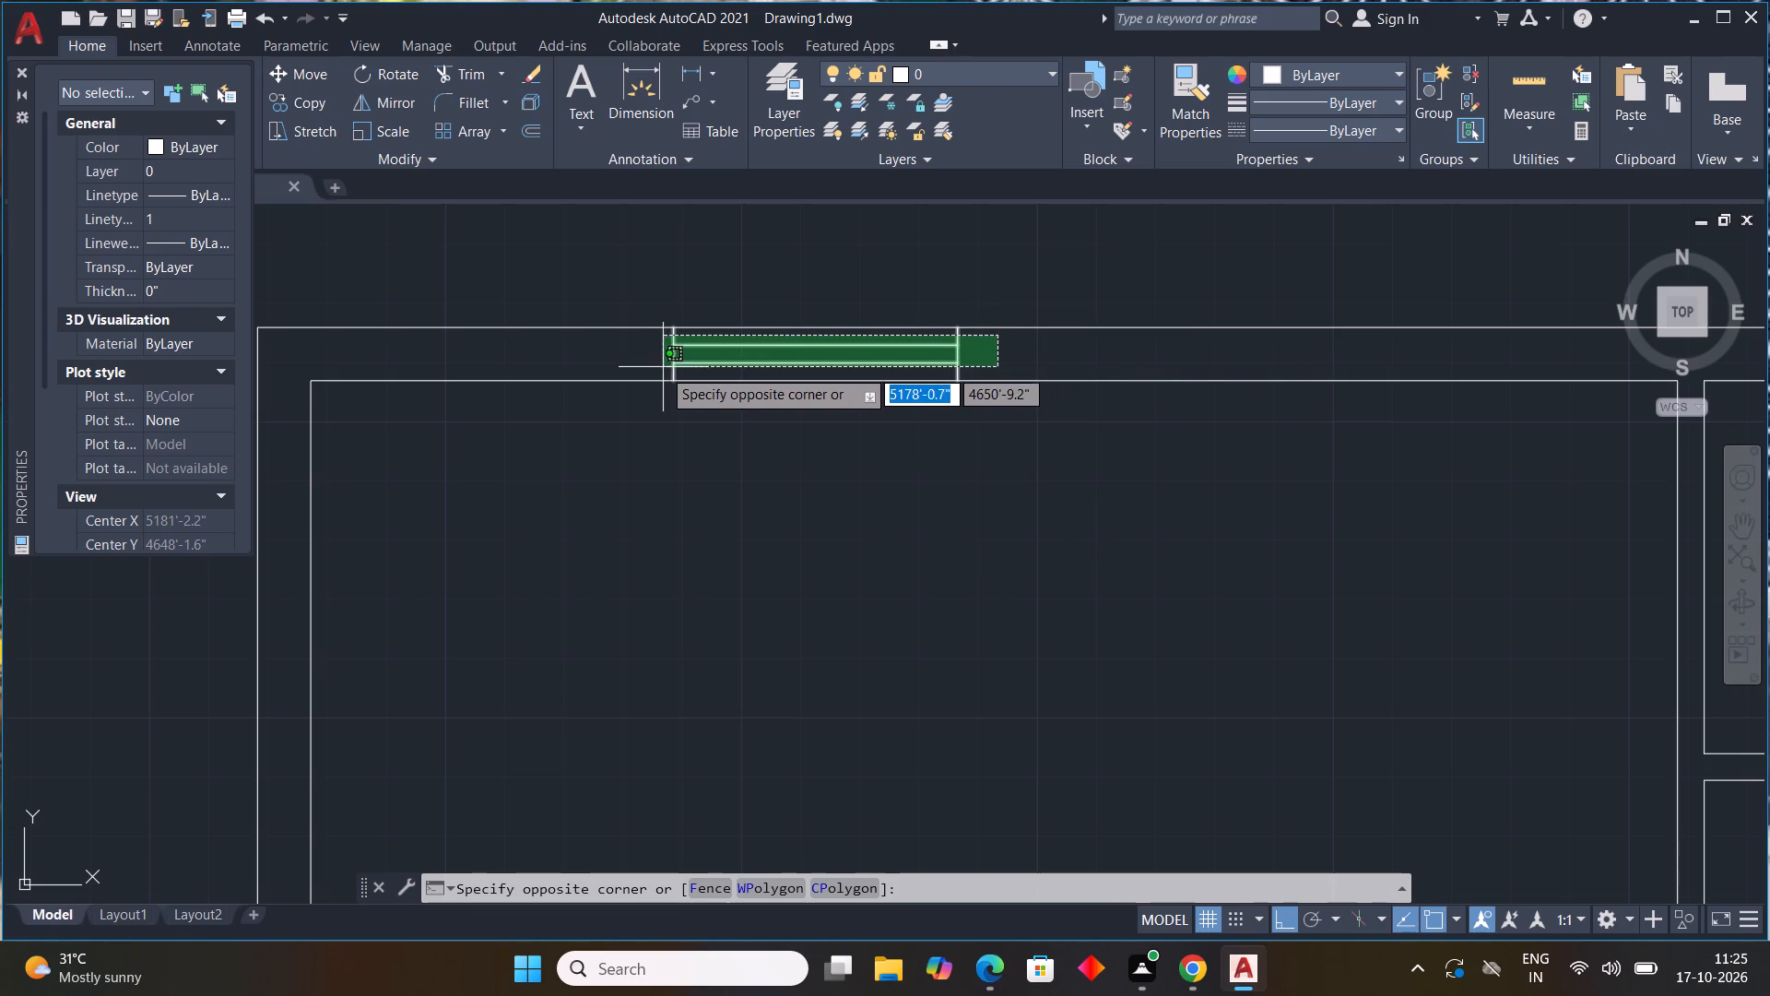
click(660, 368)
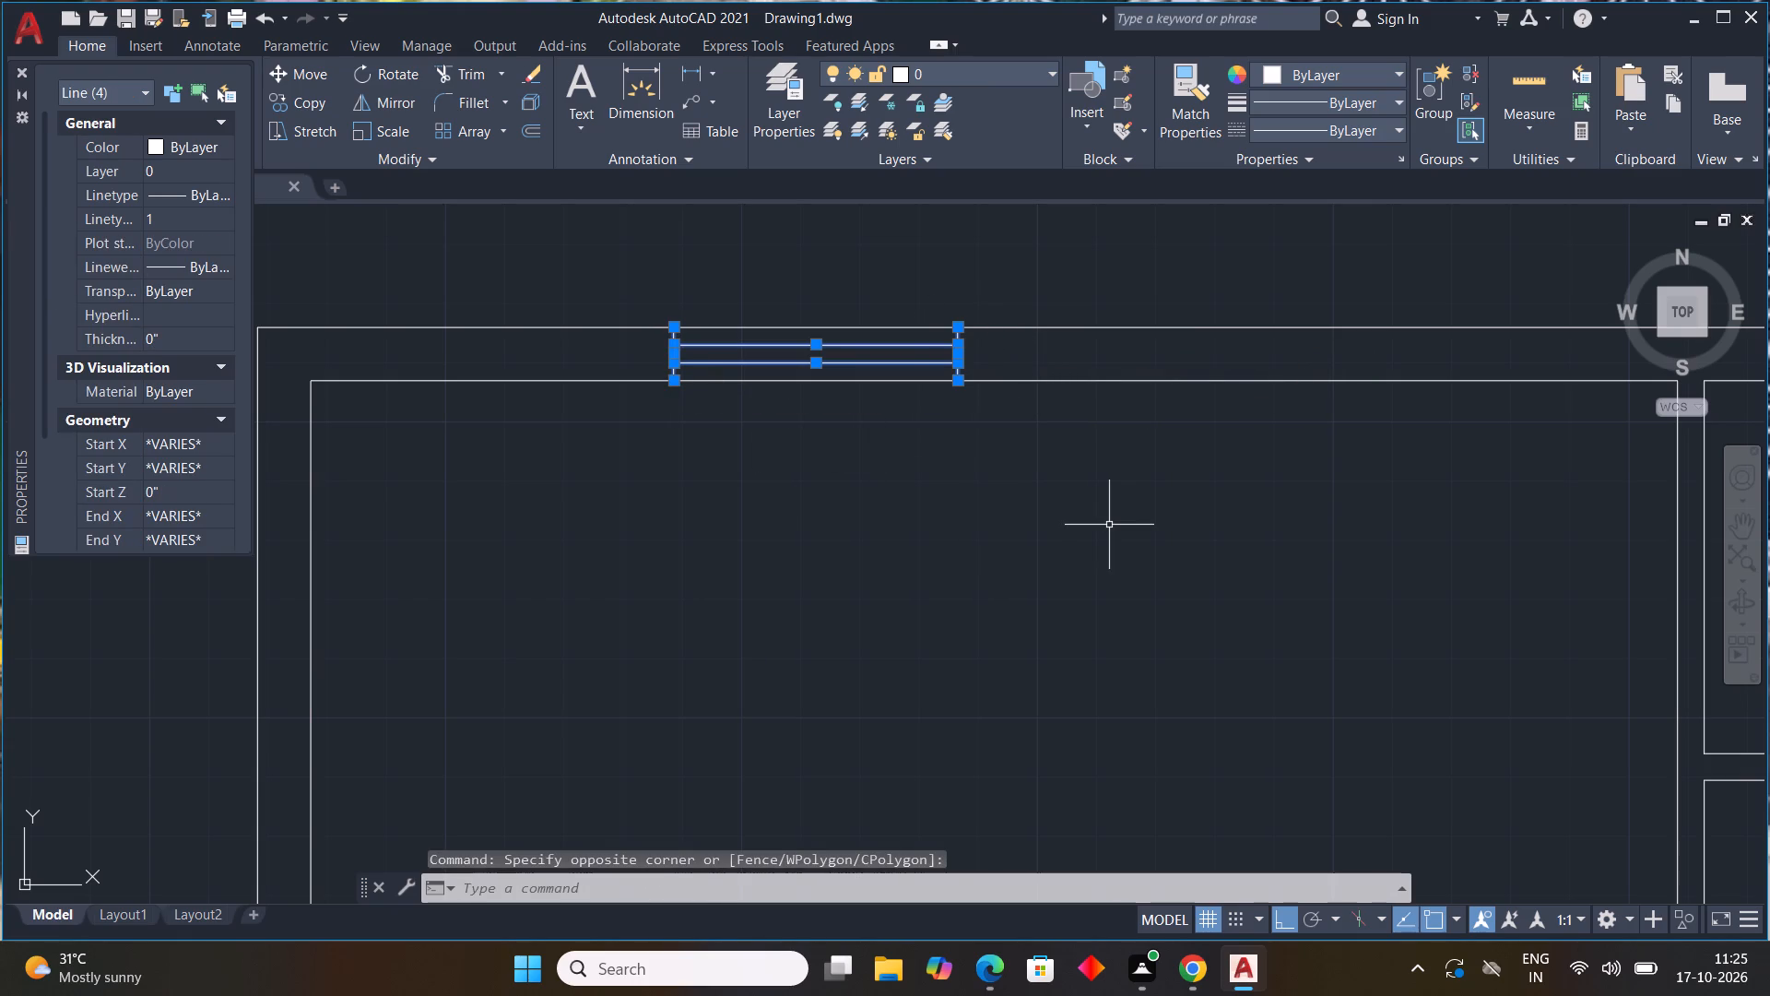
text(CO)
key(BackSpace)
key(BackSpace)
key(BackSpace)
key(BackSpace)
key(BackSpace)
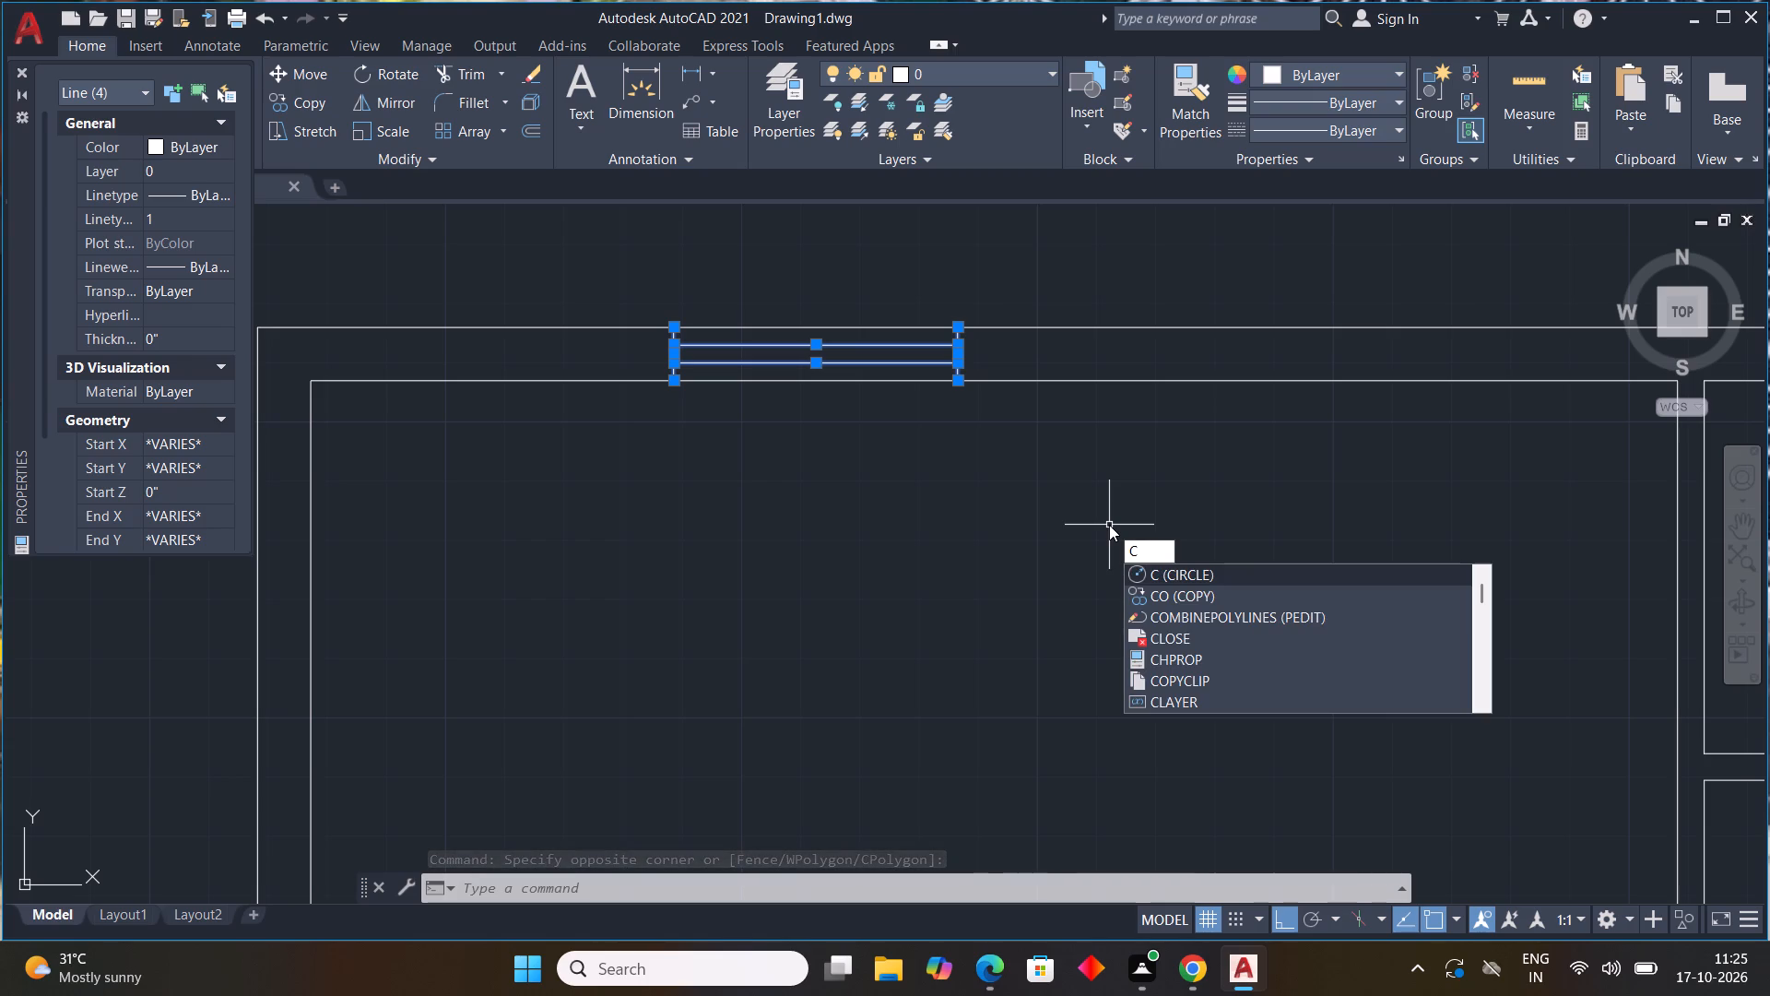
text(O)
key(space)
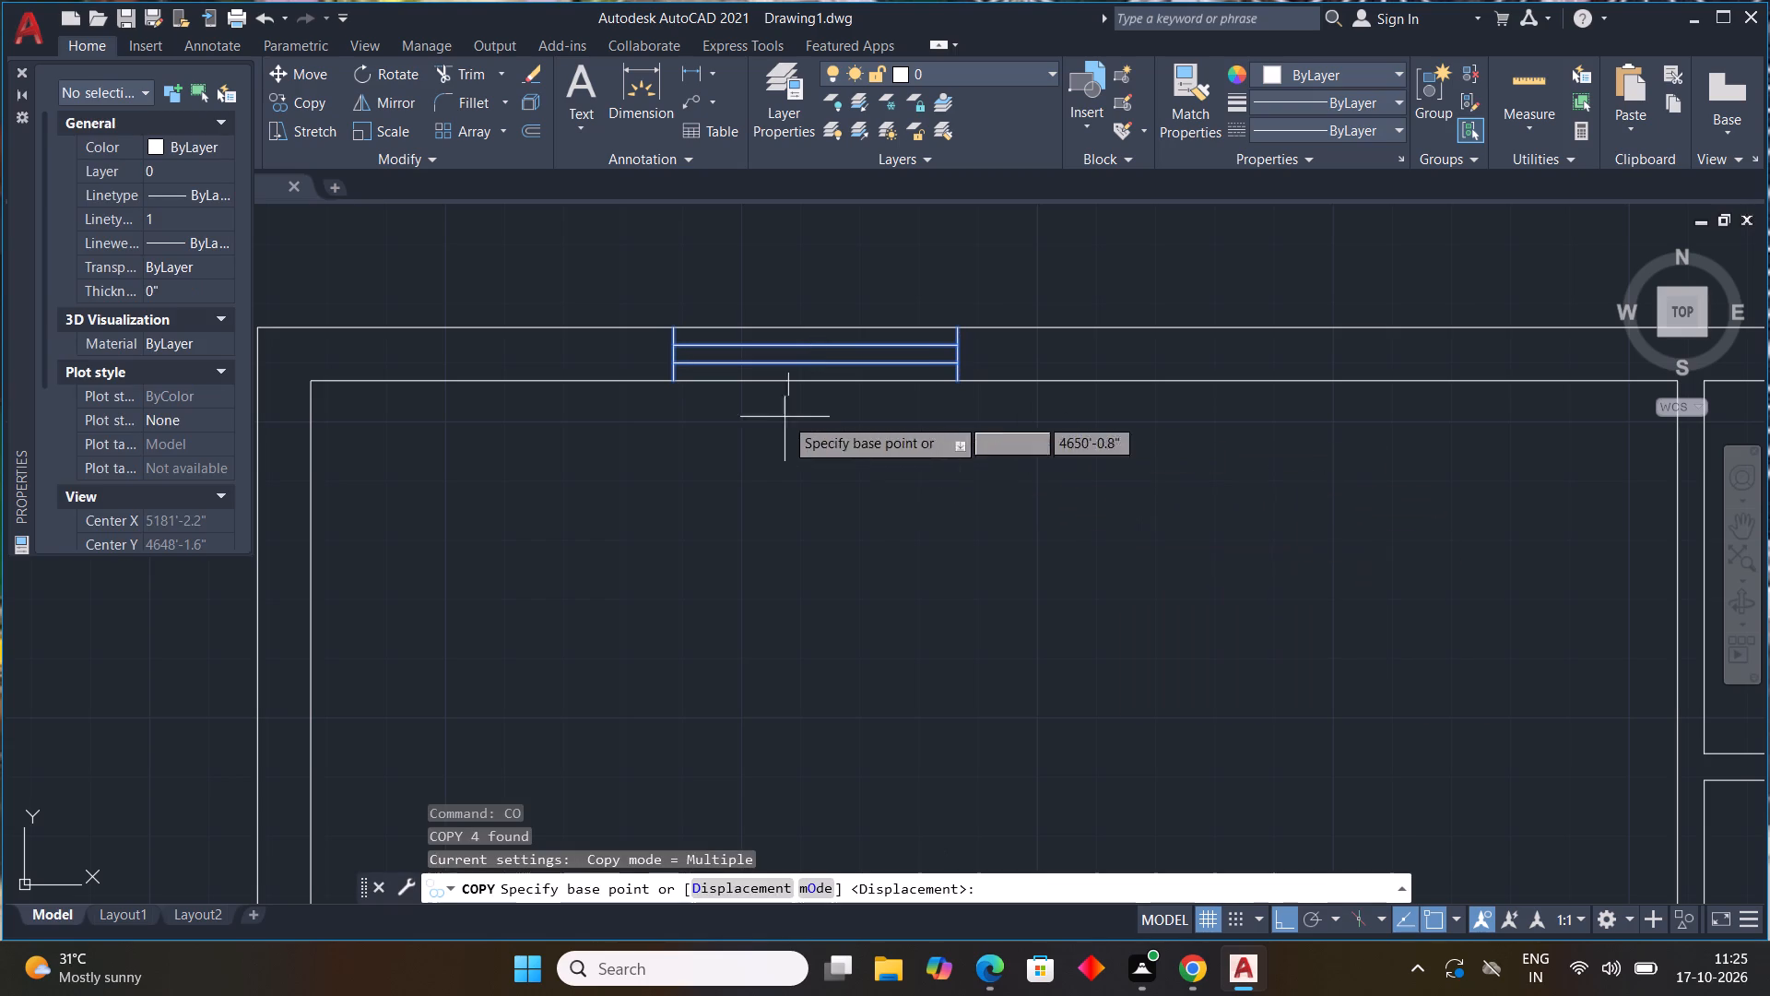
click(678, 384)
scroll(1240, 572, down, 2)
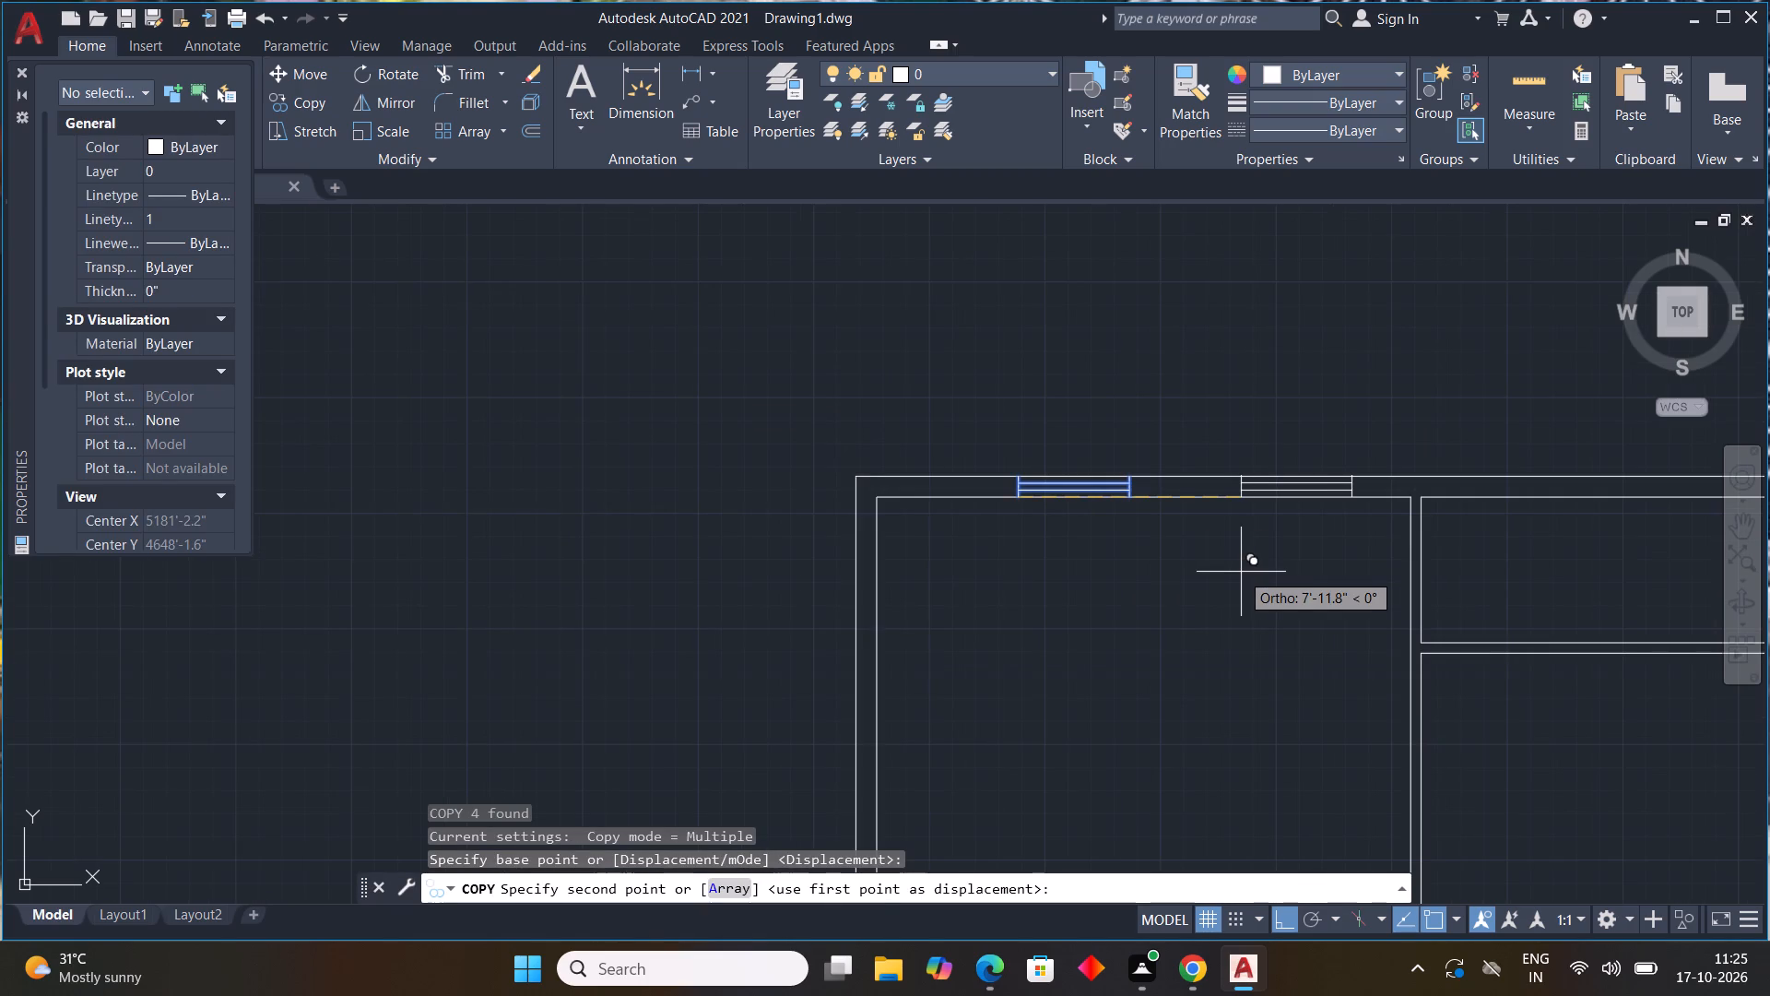
key(F8)
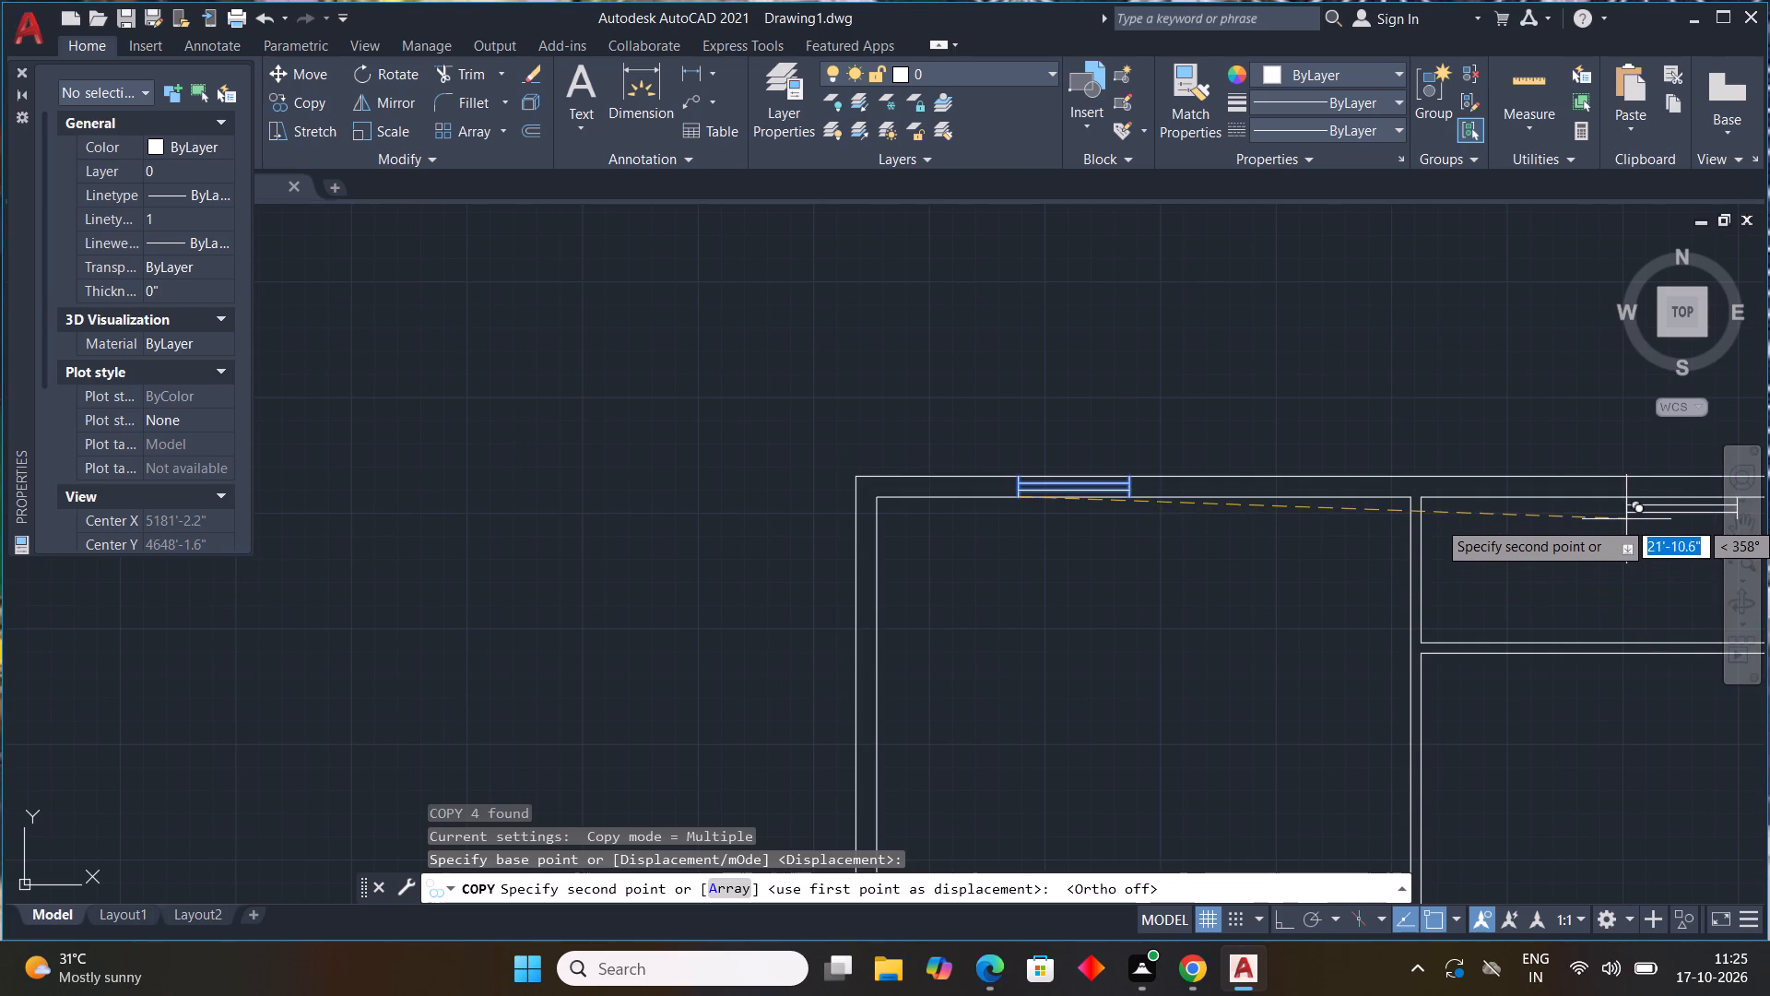
middle_drag(1614, 521, 1127, 528)
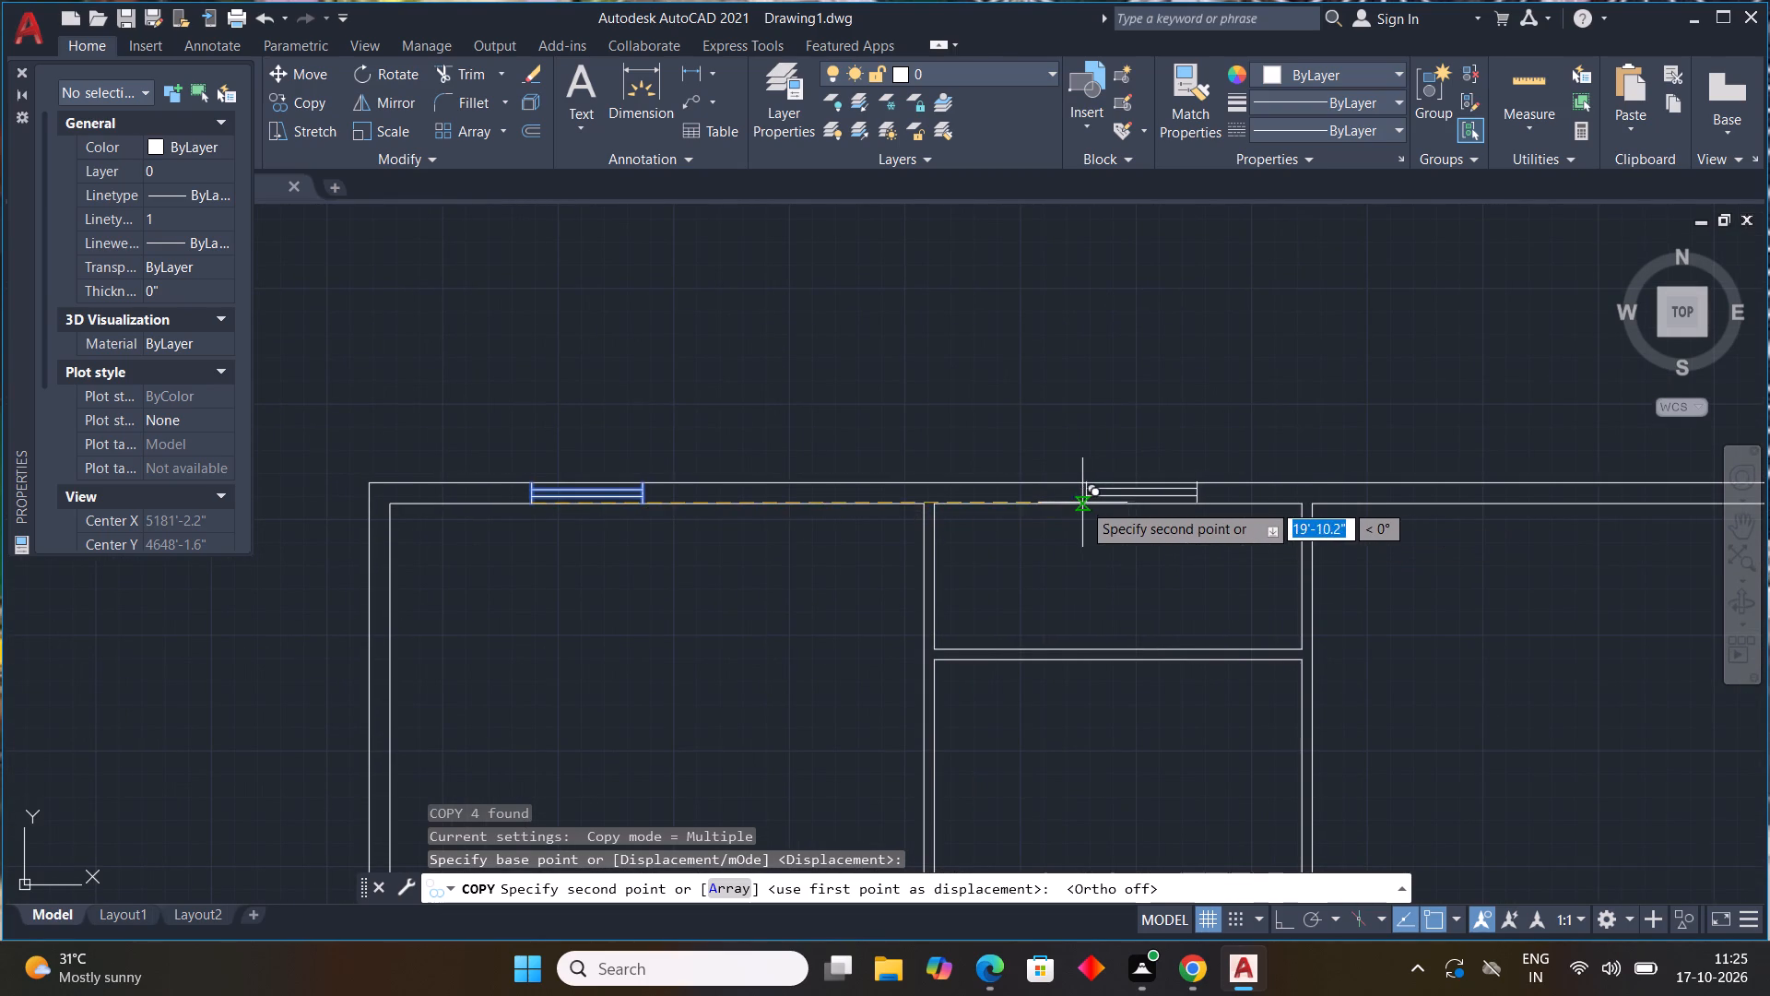
click(1054, 504)
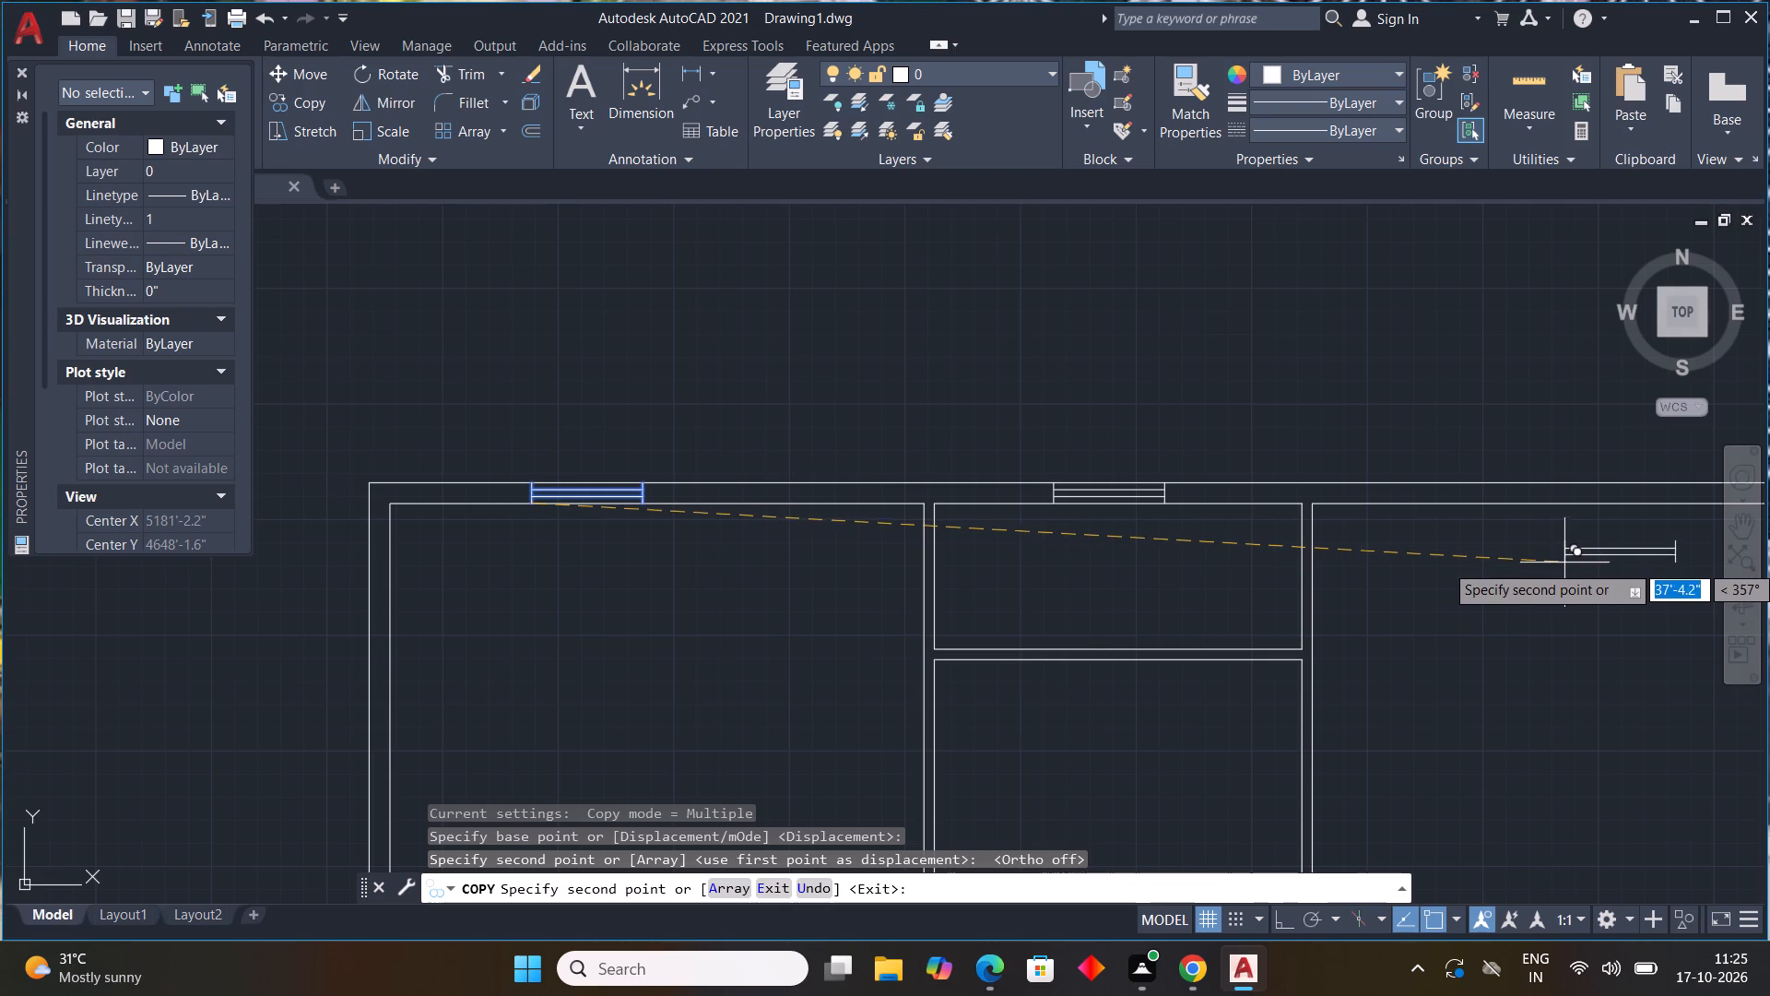
middle_drag(1570, 572, 1063, 622)
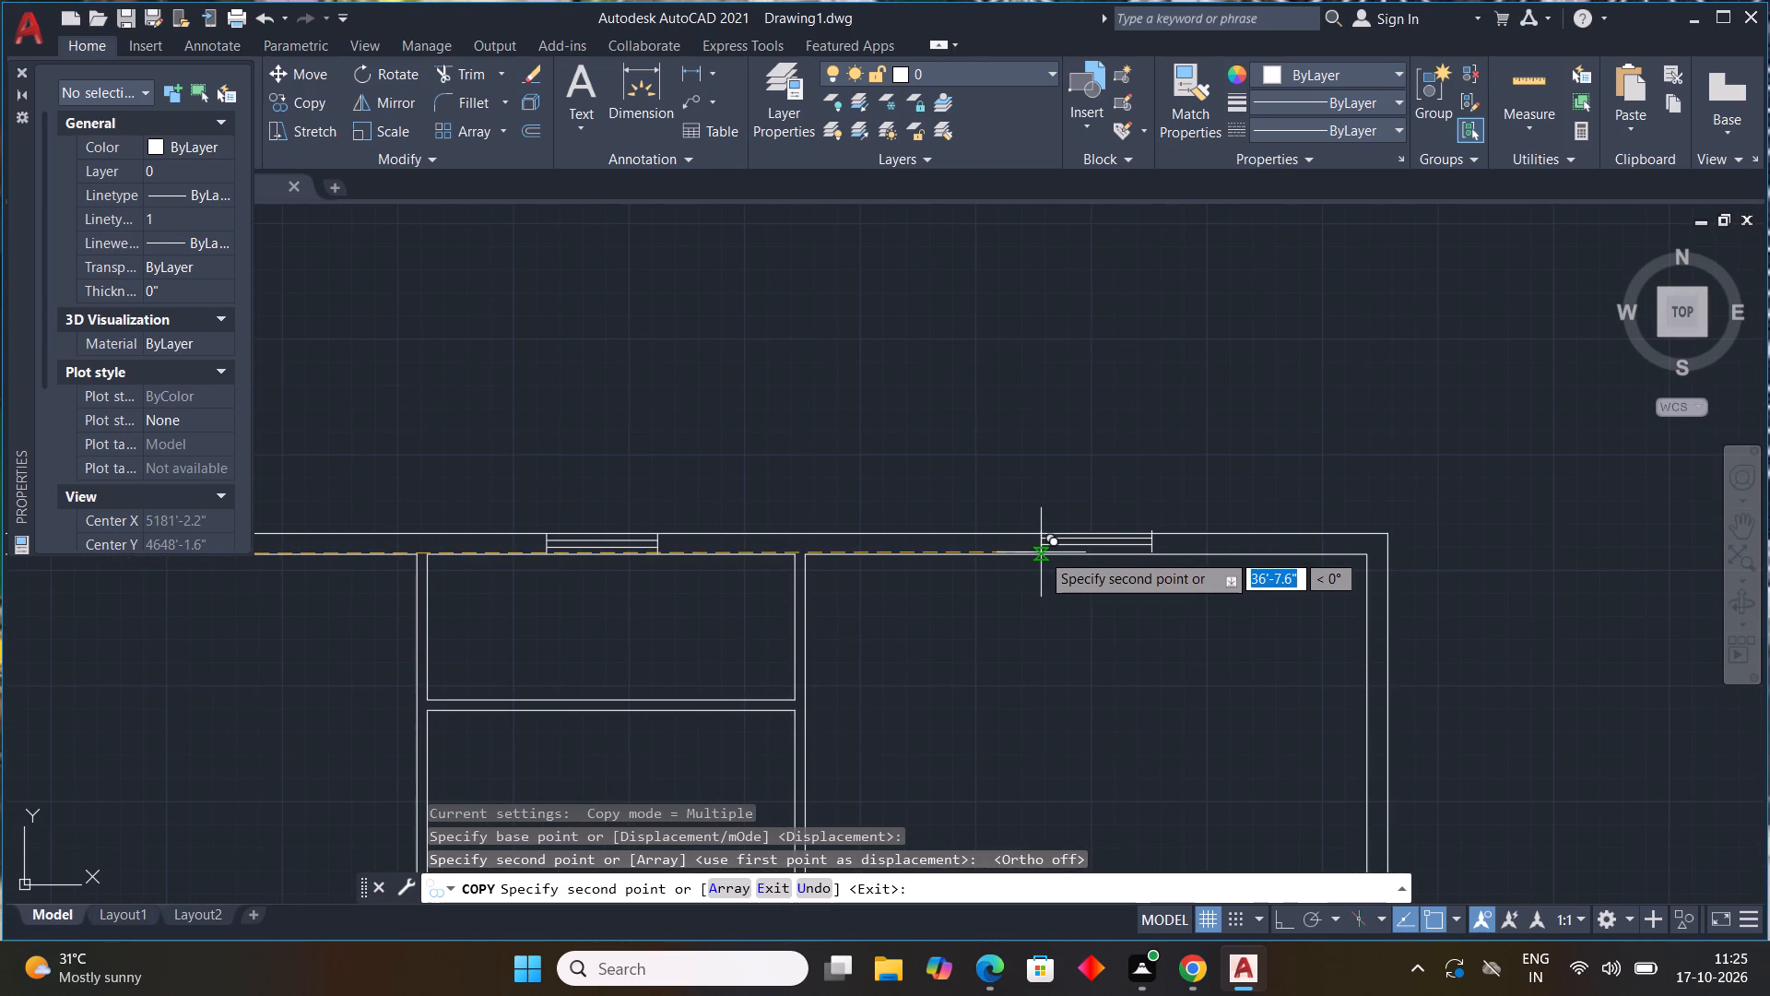
click(1041, 552)
Place two more window copies in the bottom outer wall, one between the entrance opening and the partition, one below the lower-right room.
scroll(1122, 716, down, 2)
middle_drag(1122, 758, 1266, 190)
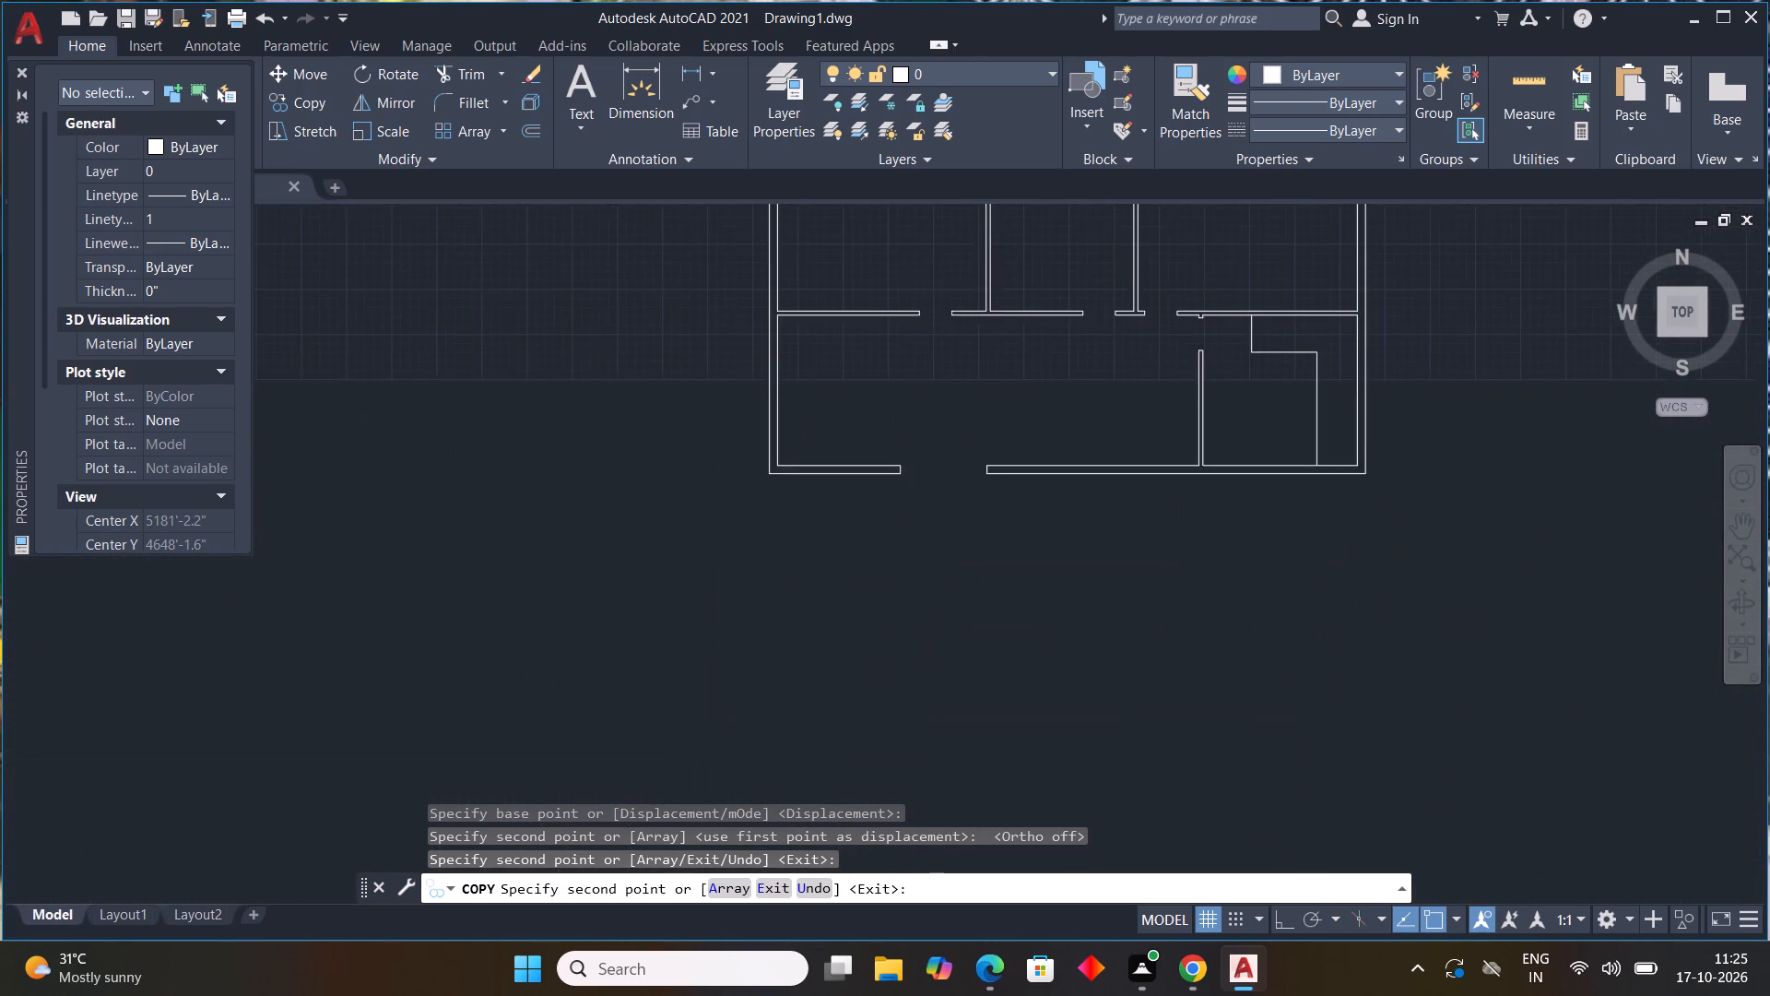
middle_drag(1266, 190, 1259, 216)
scroll(1052, 485, up, 2)
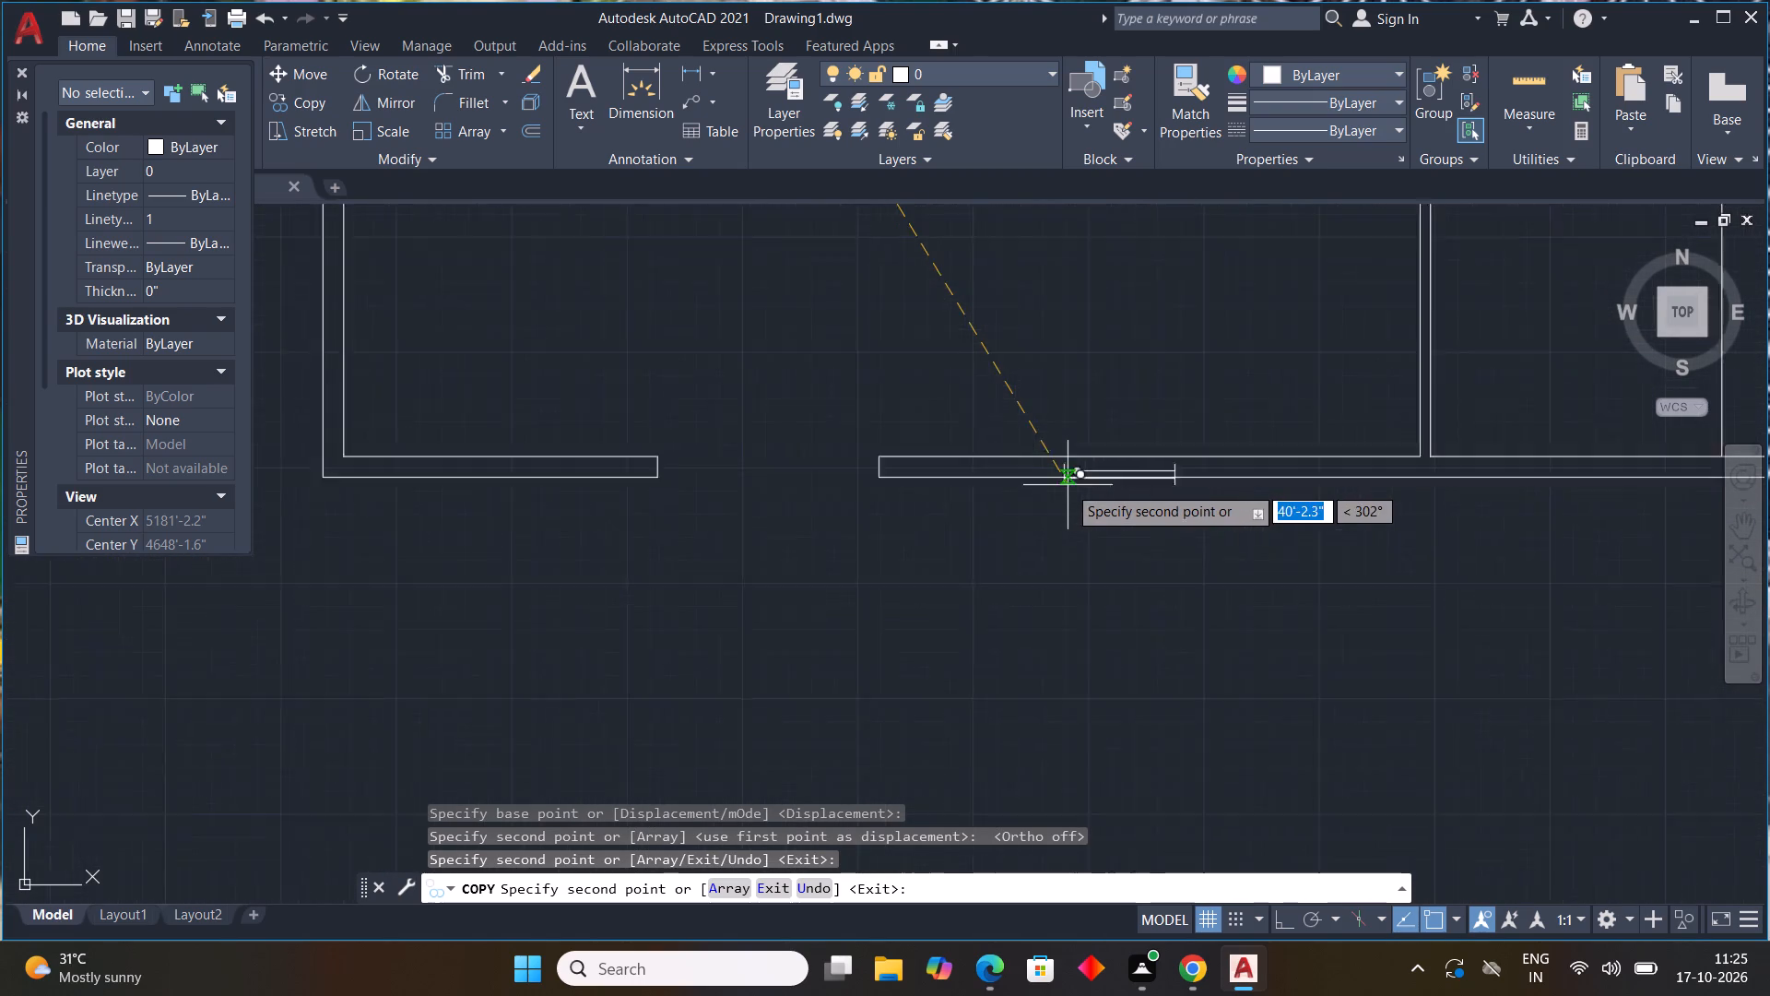
scroll(1068, 485, up, 1)
click(1088, 474)
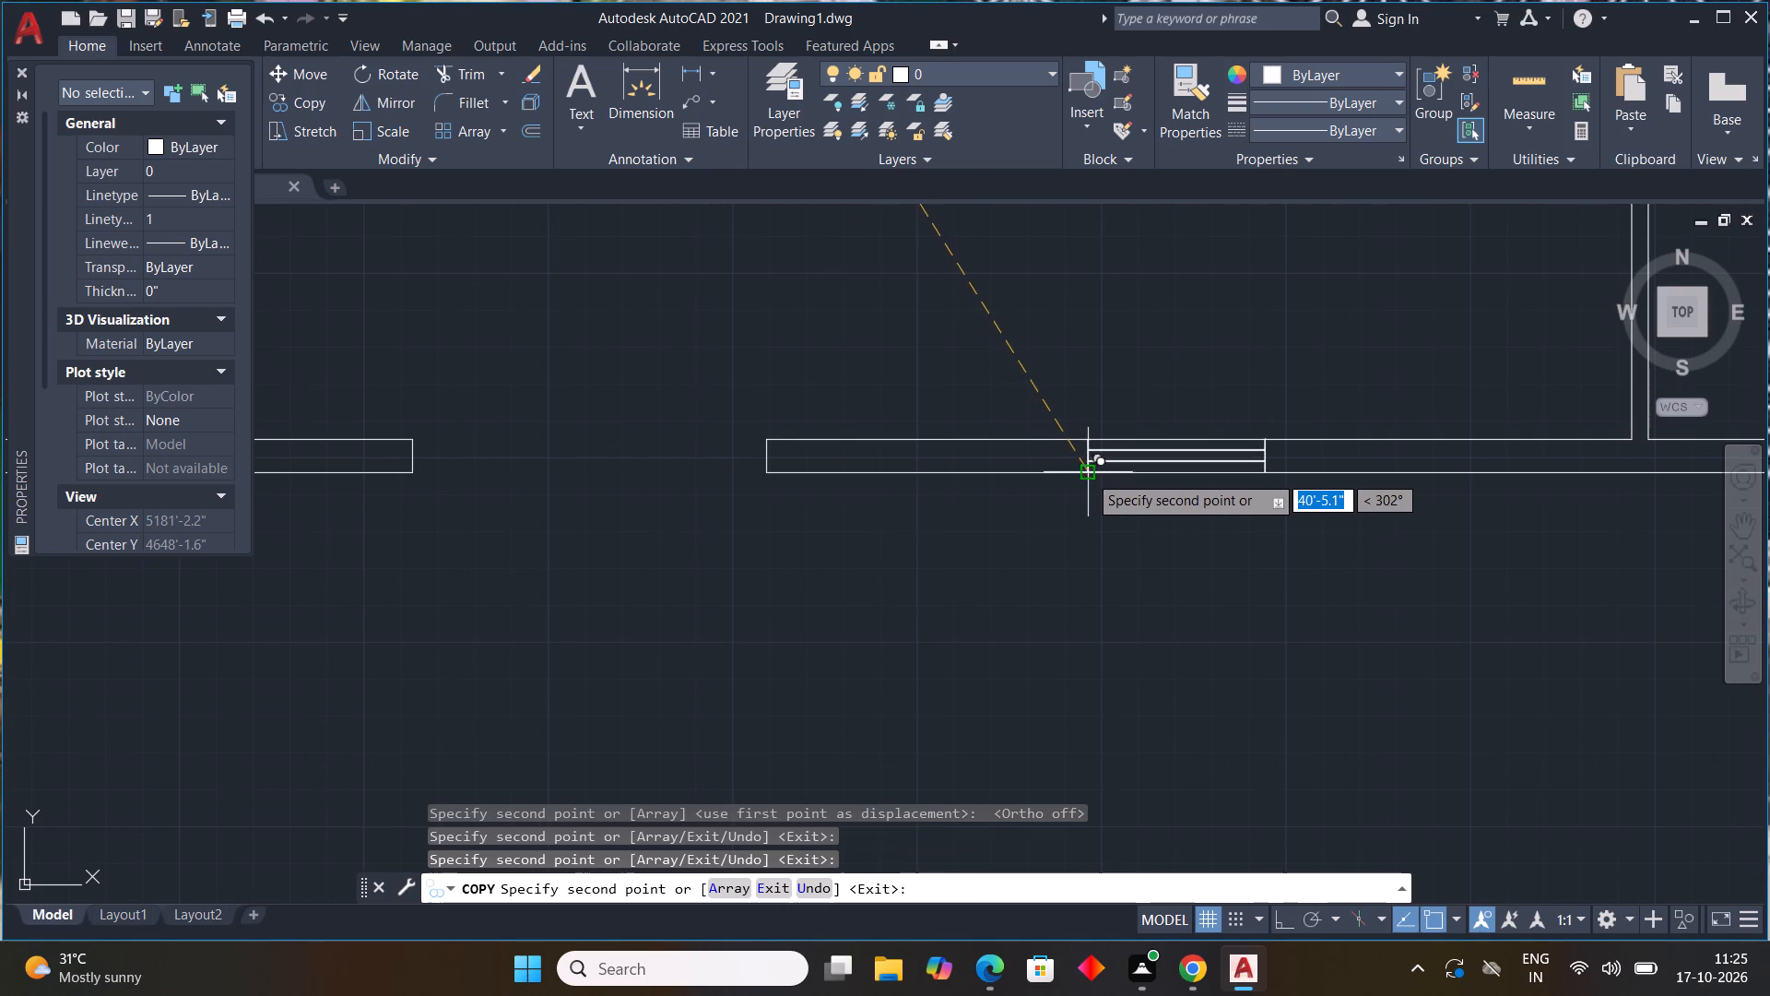
scroll(1427, 594, down, 1)
middle_drag(1427, 594, 982, 536)
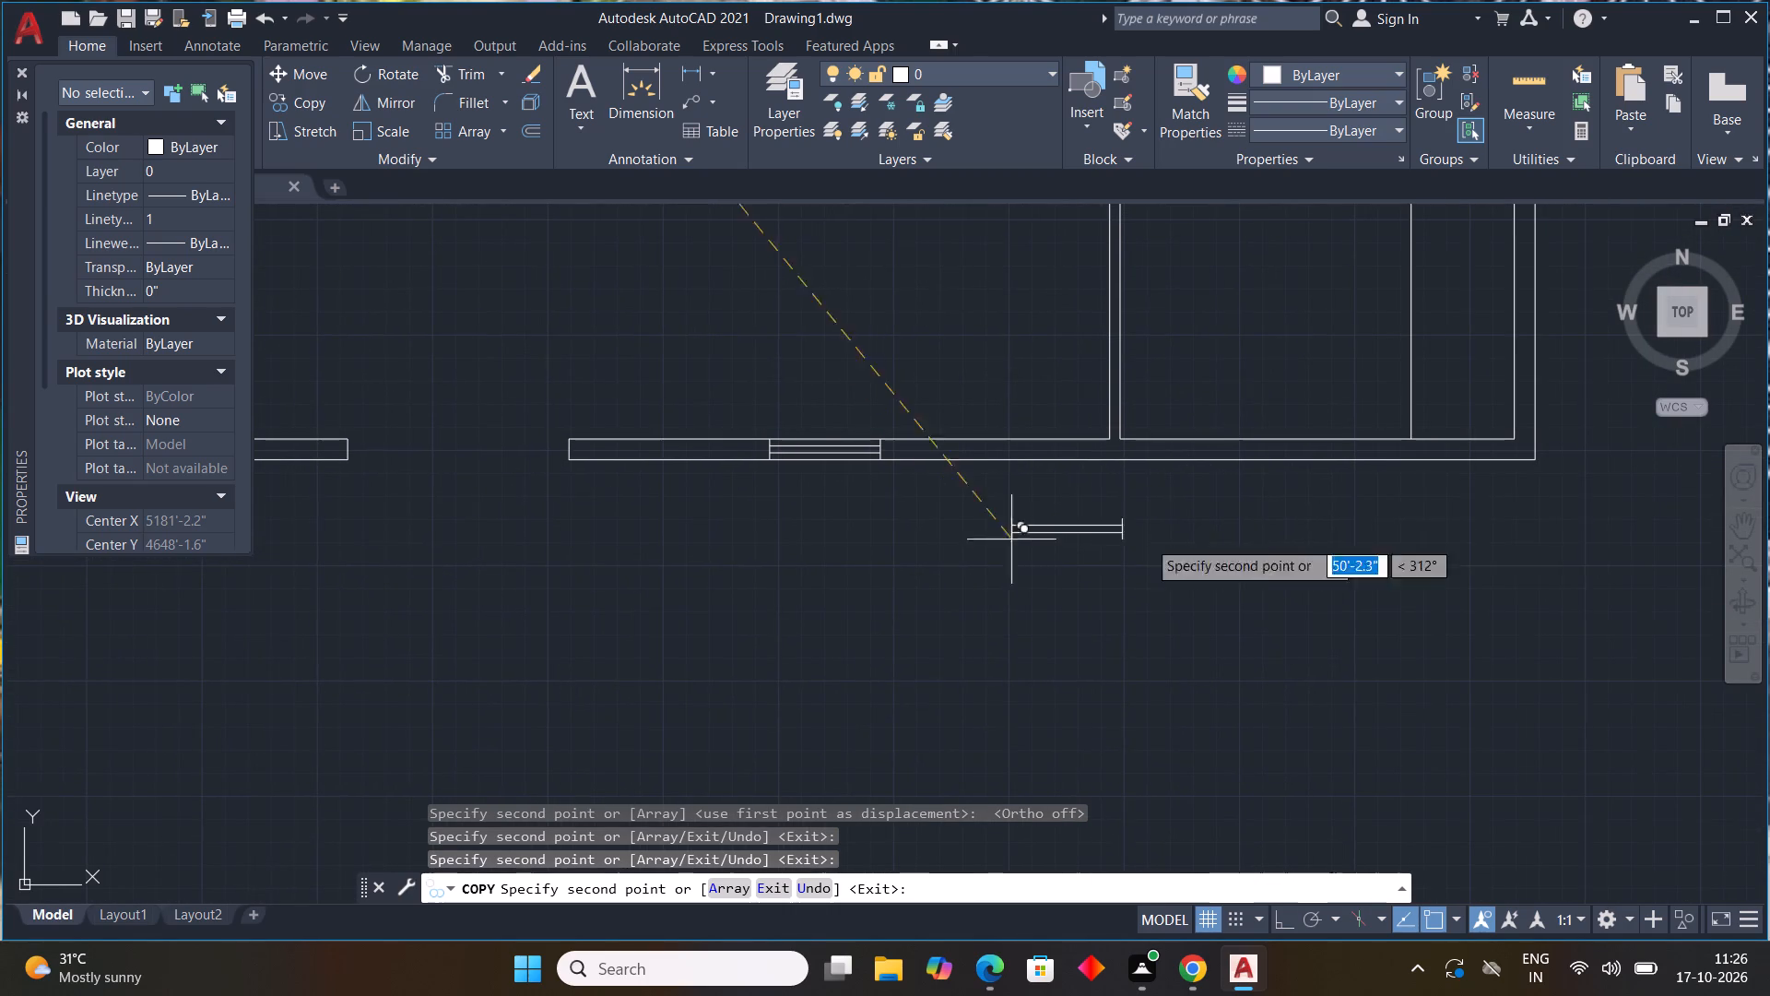
click(1238, 455)
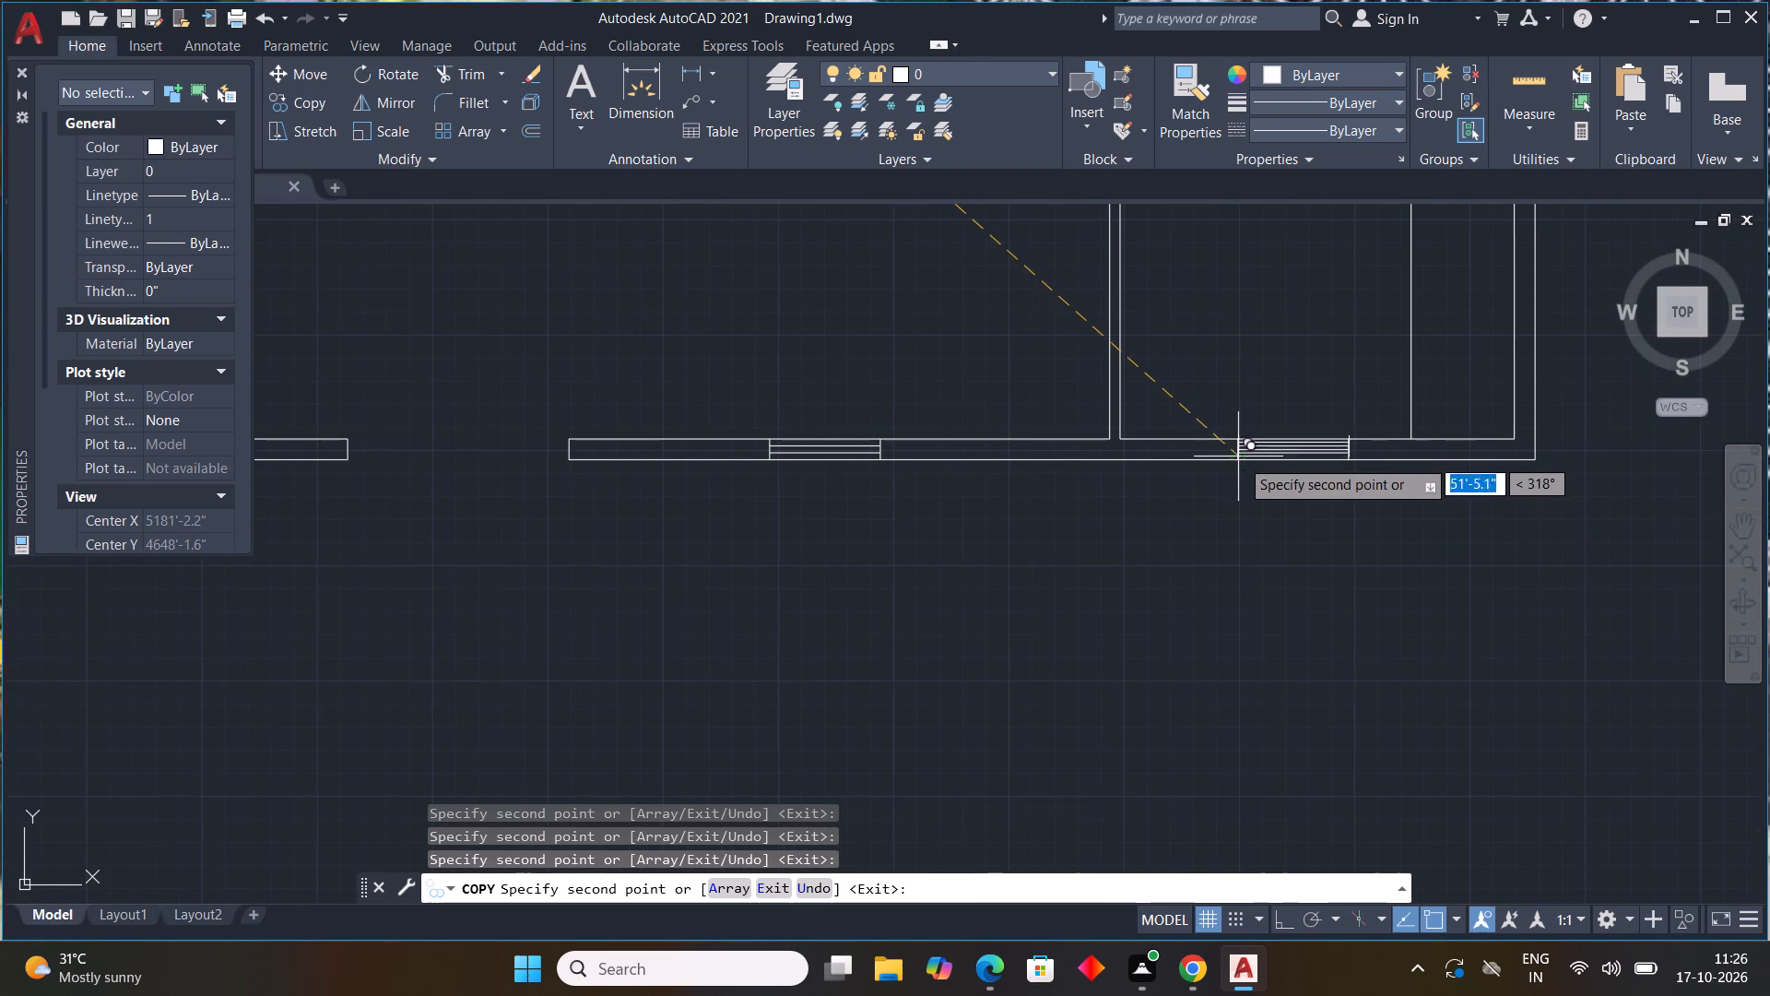
scroll(1467, 529, down, 2)
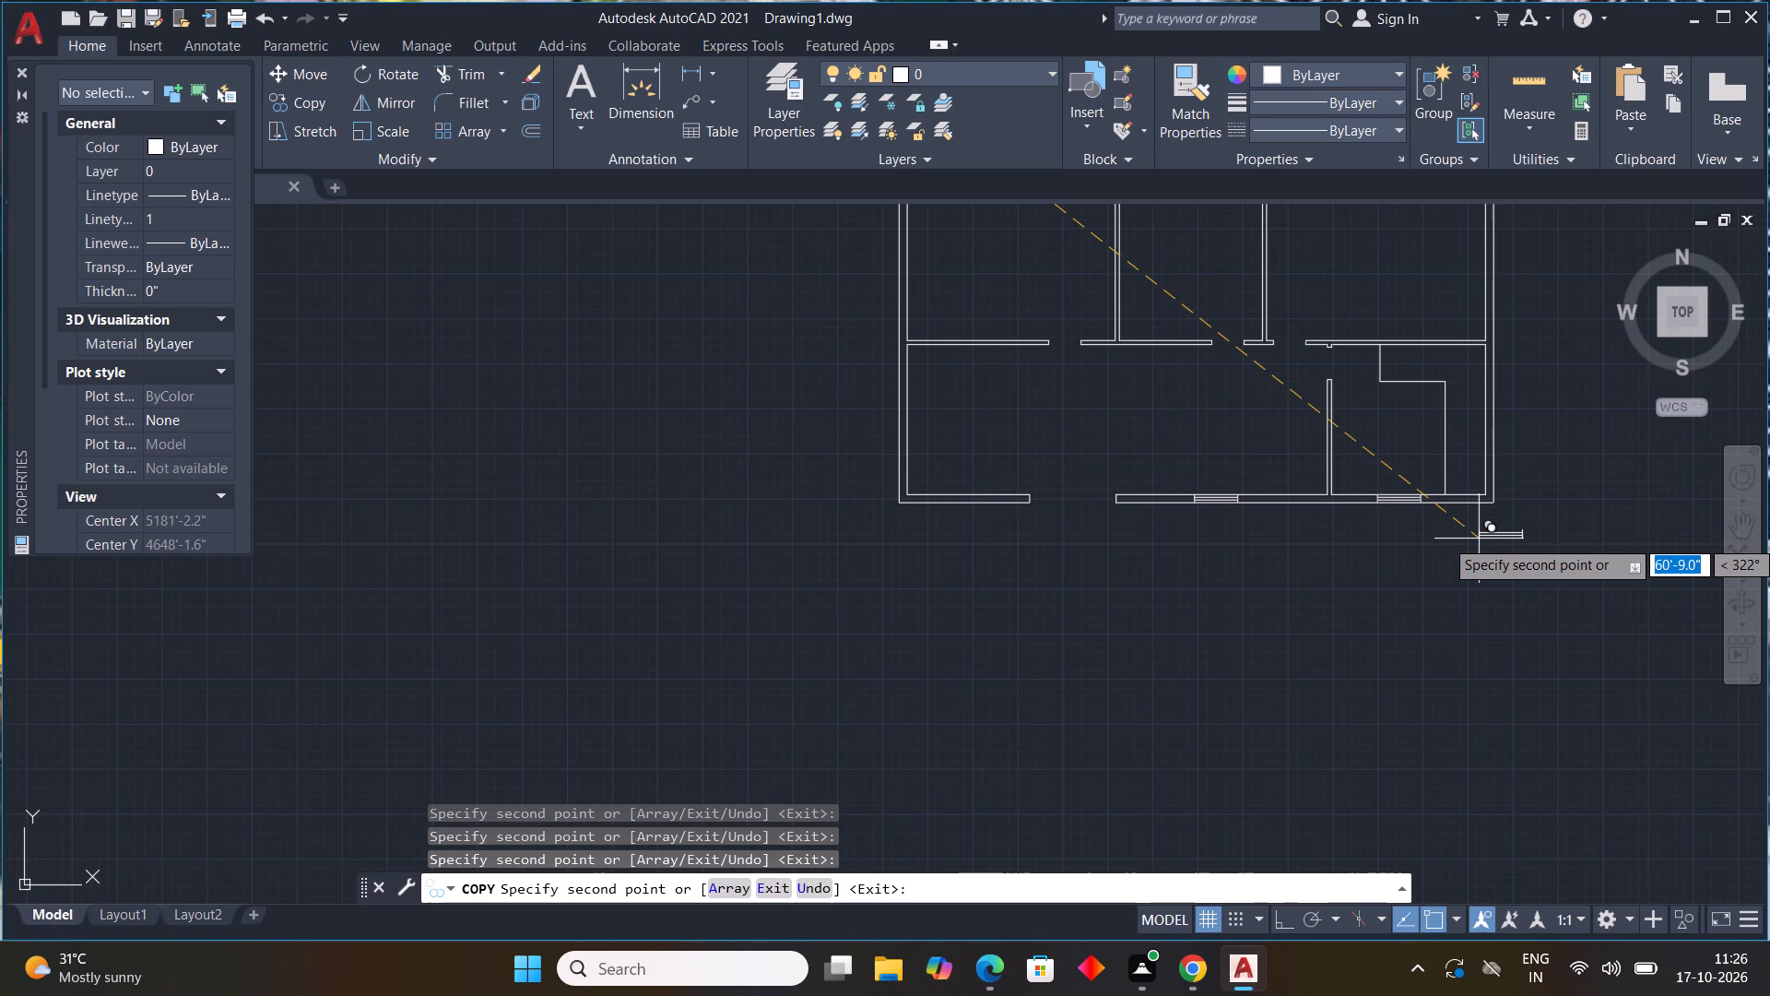
key(Escape)
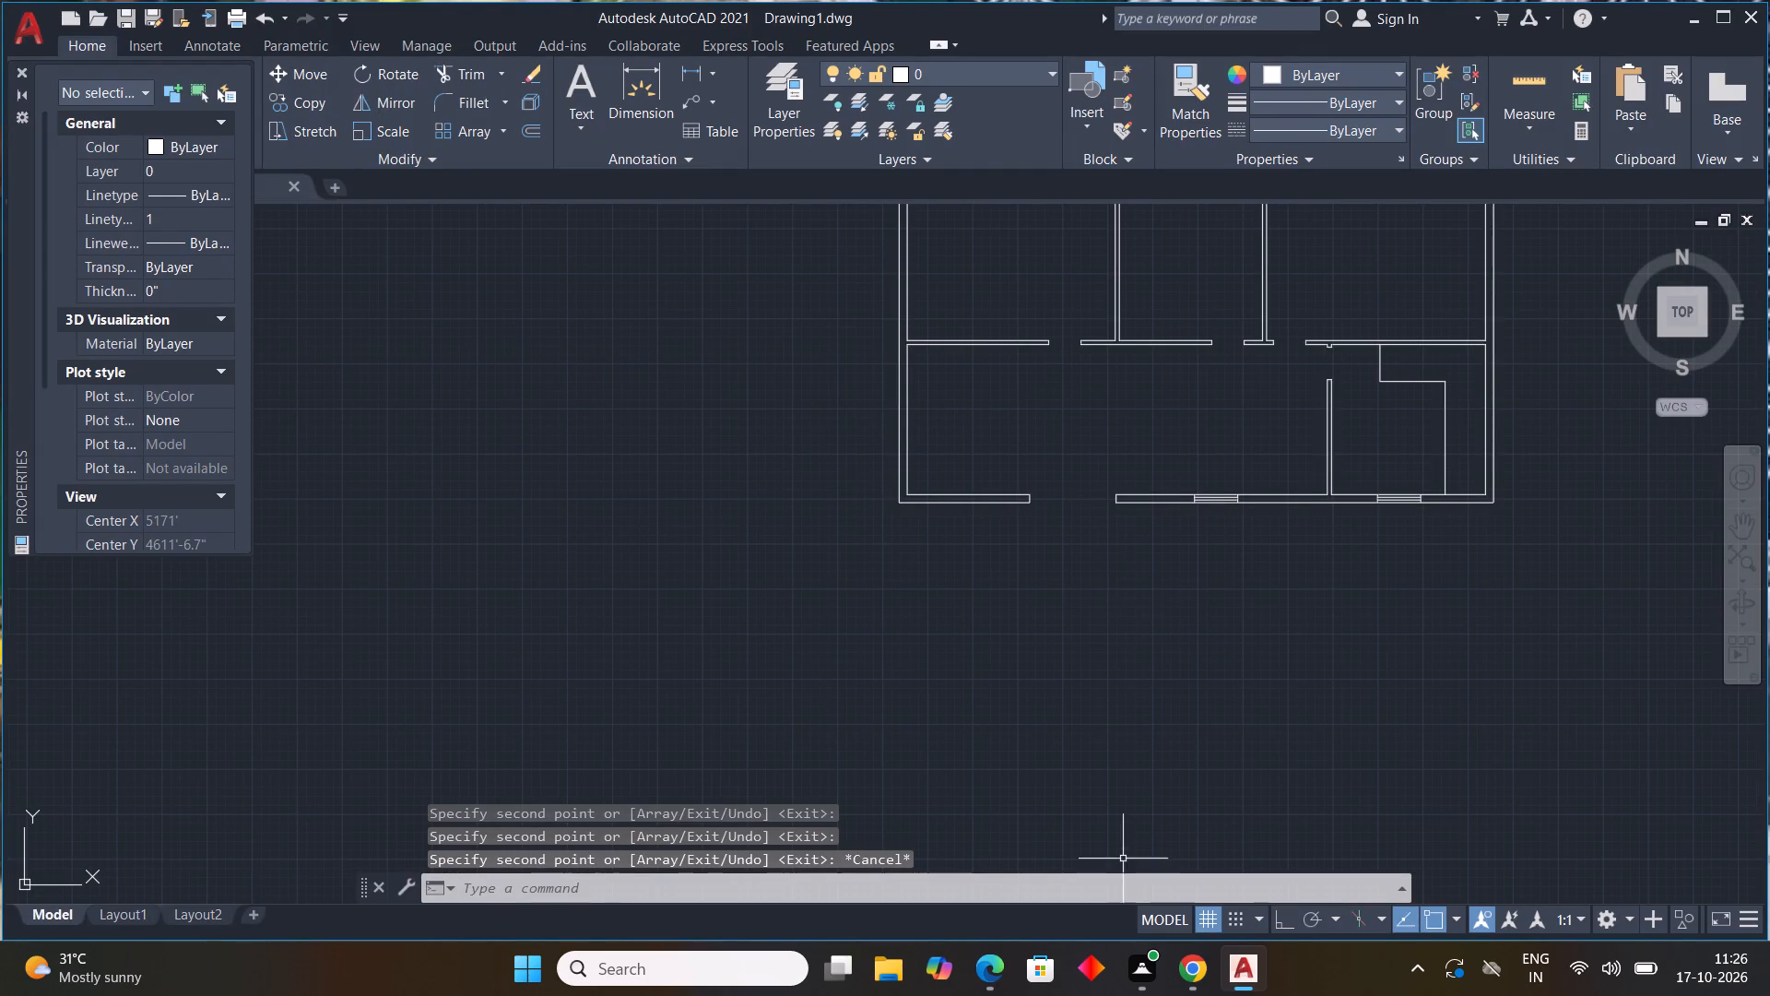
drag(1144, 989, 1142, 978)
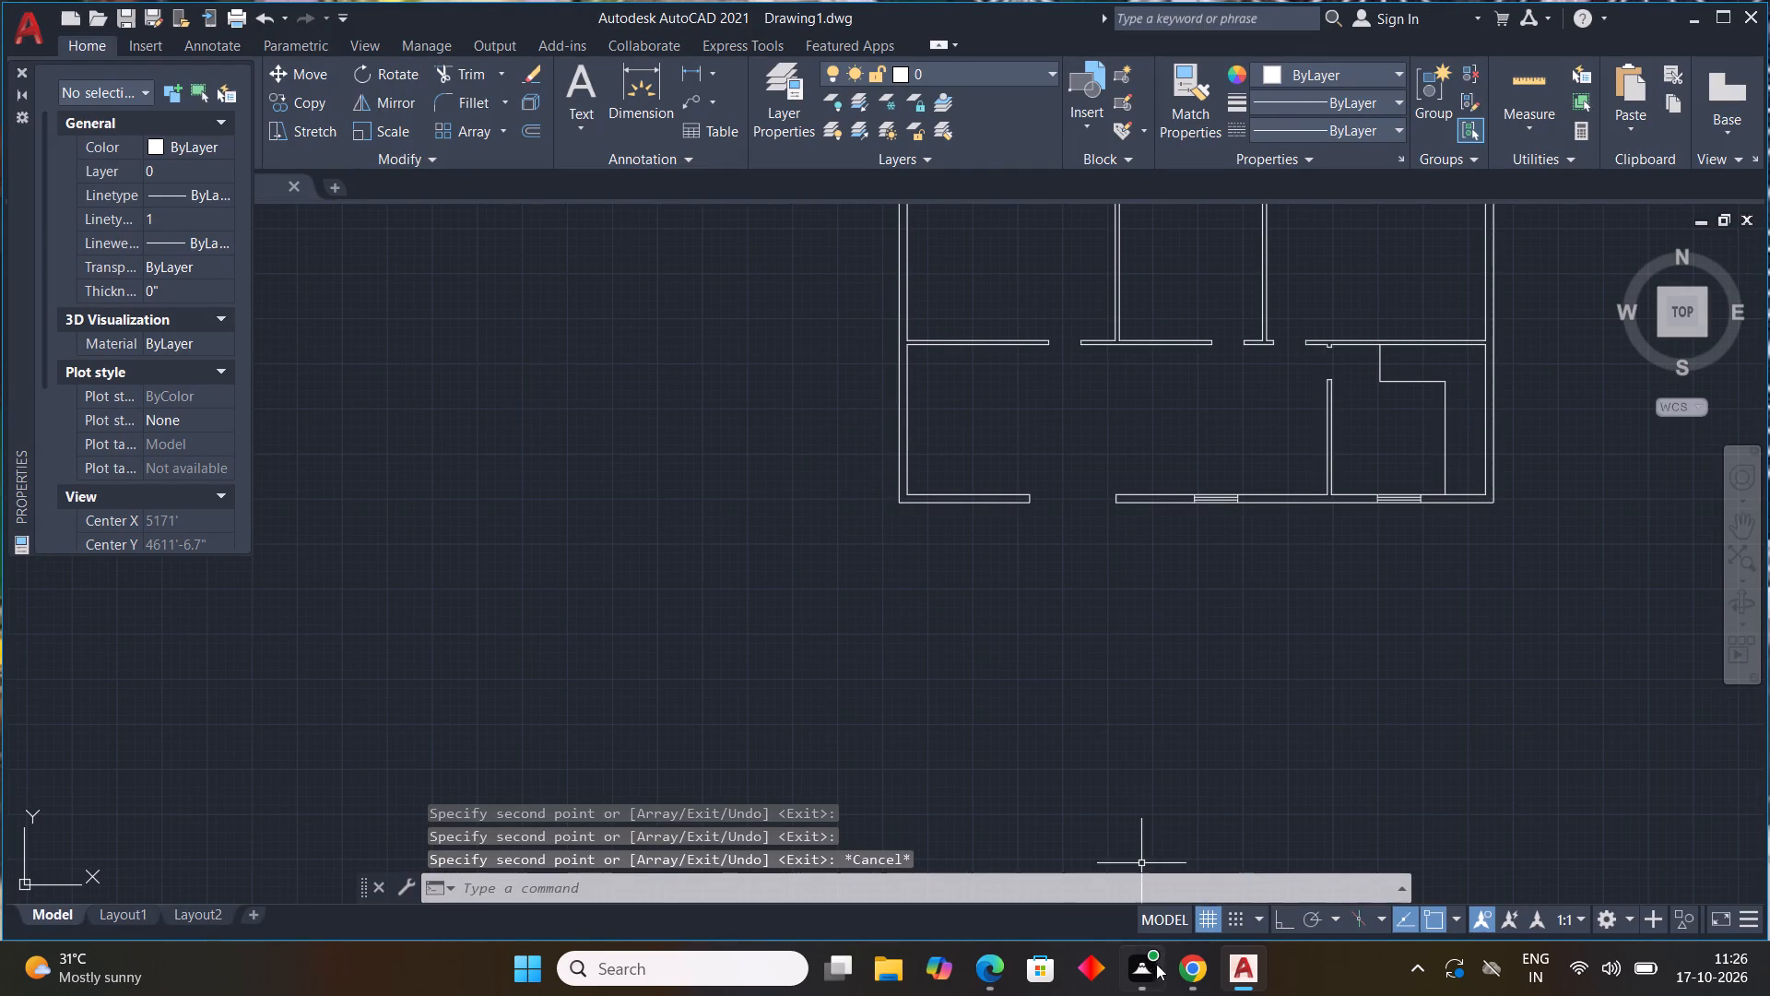
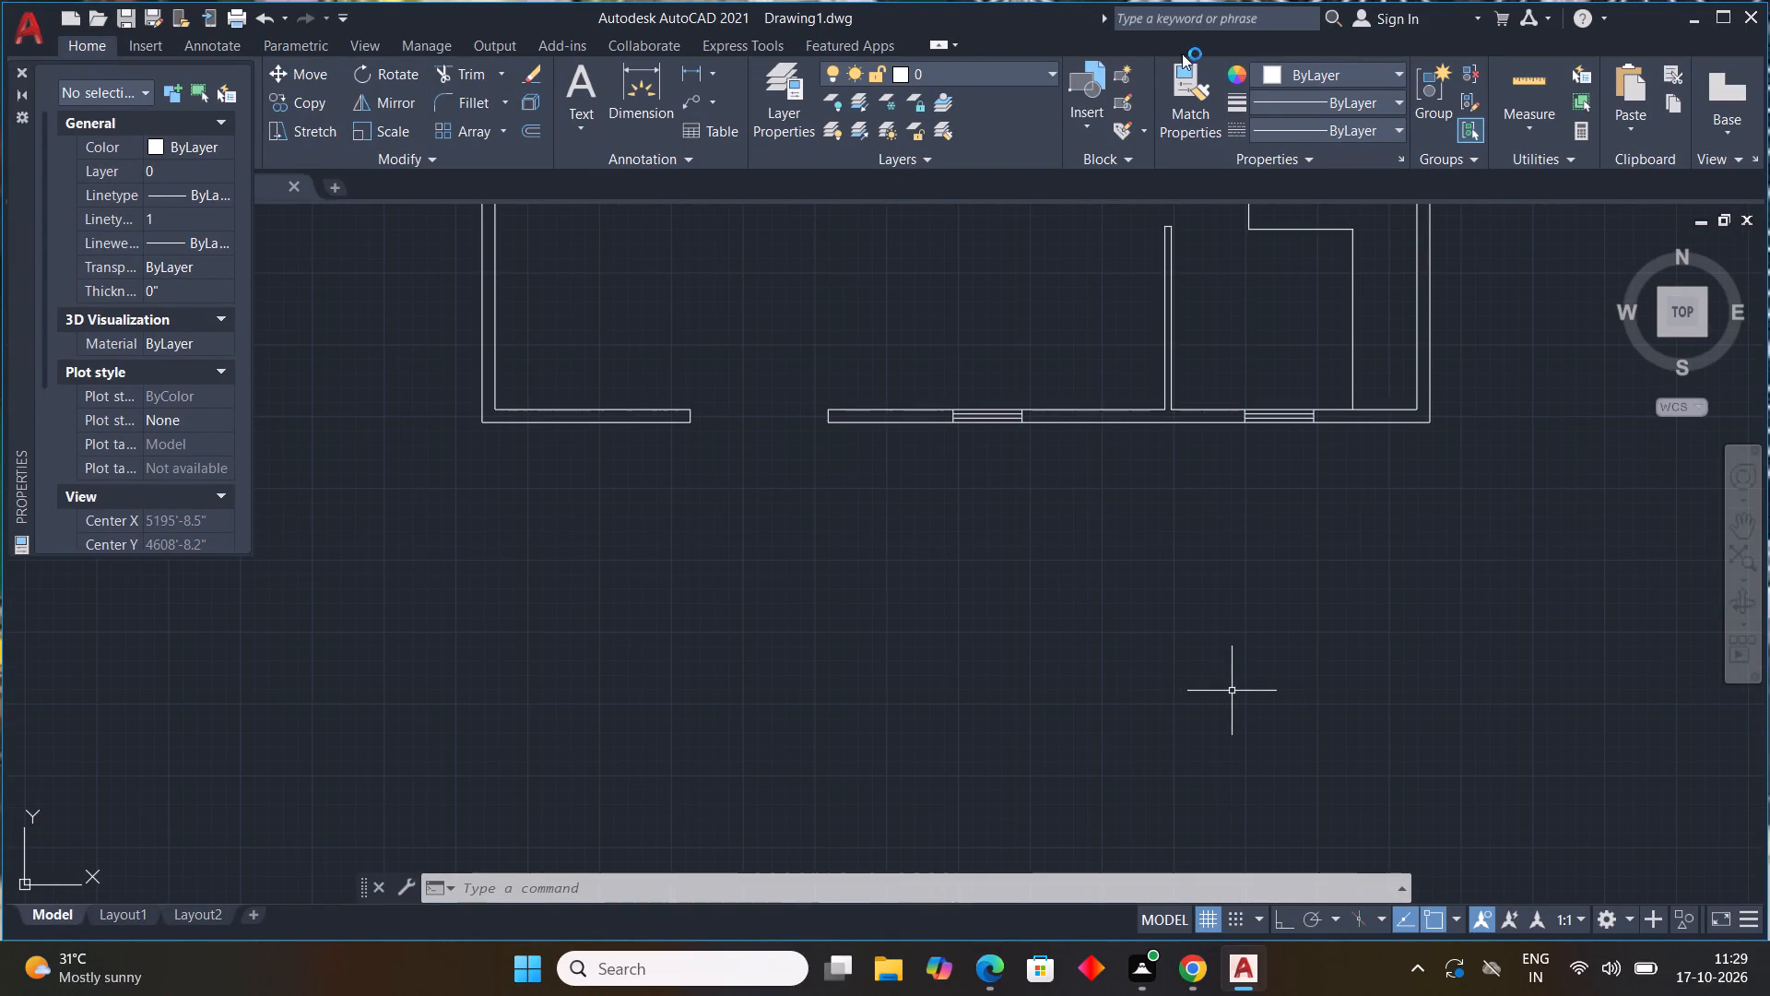
Copy the four-line window symbol from the upper-left room's top wall to the empty space outside the left outer wall.
middle_drag(1023, 340, 968, 689)
scroll(968, 689, down, 1)
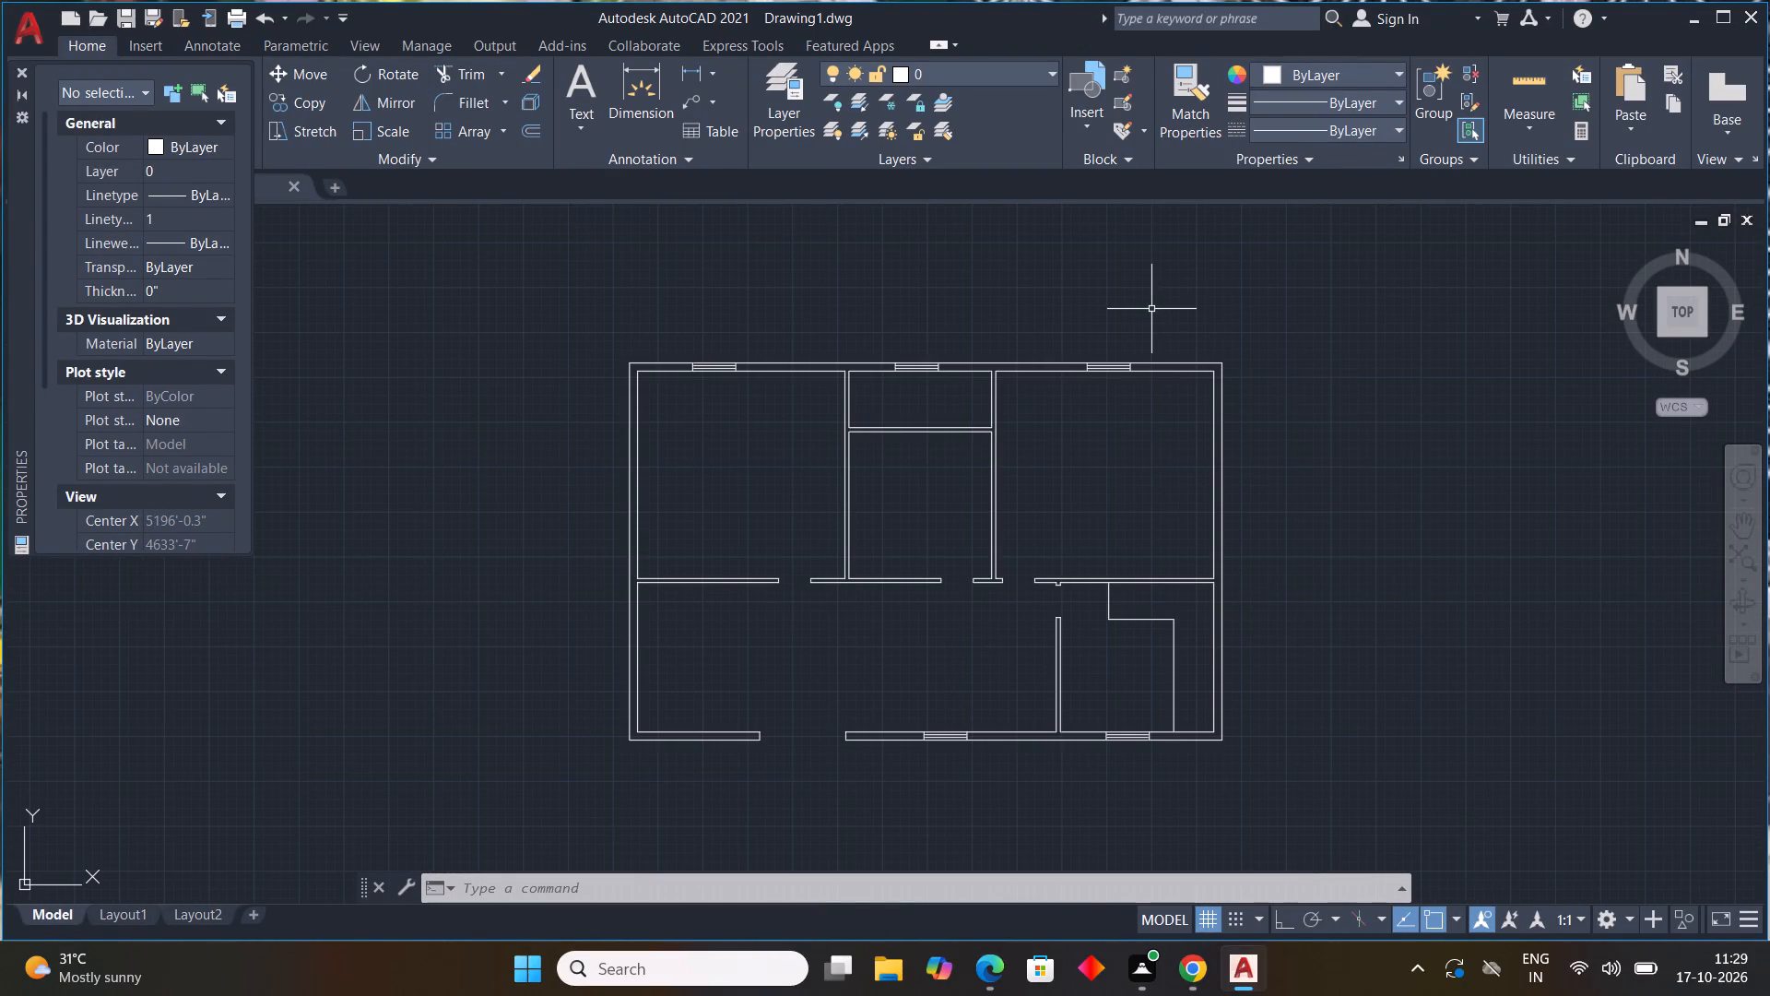
scroll(739, 348, up, 3)
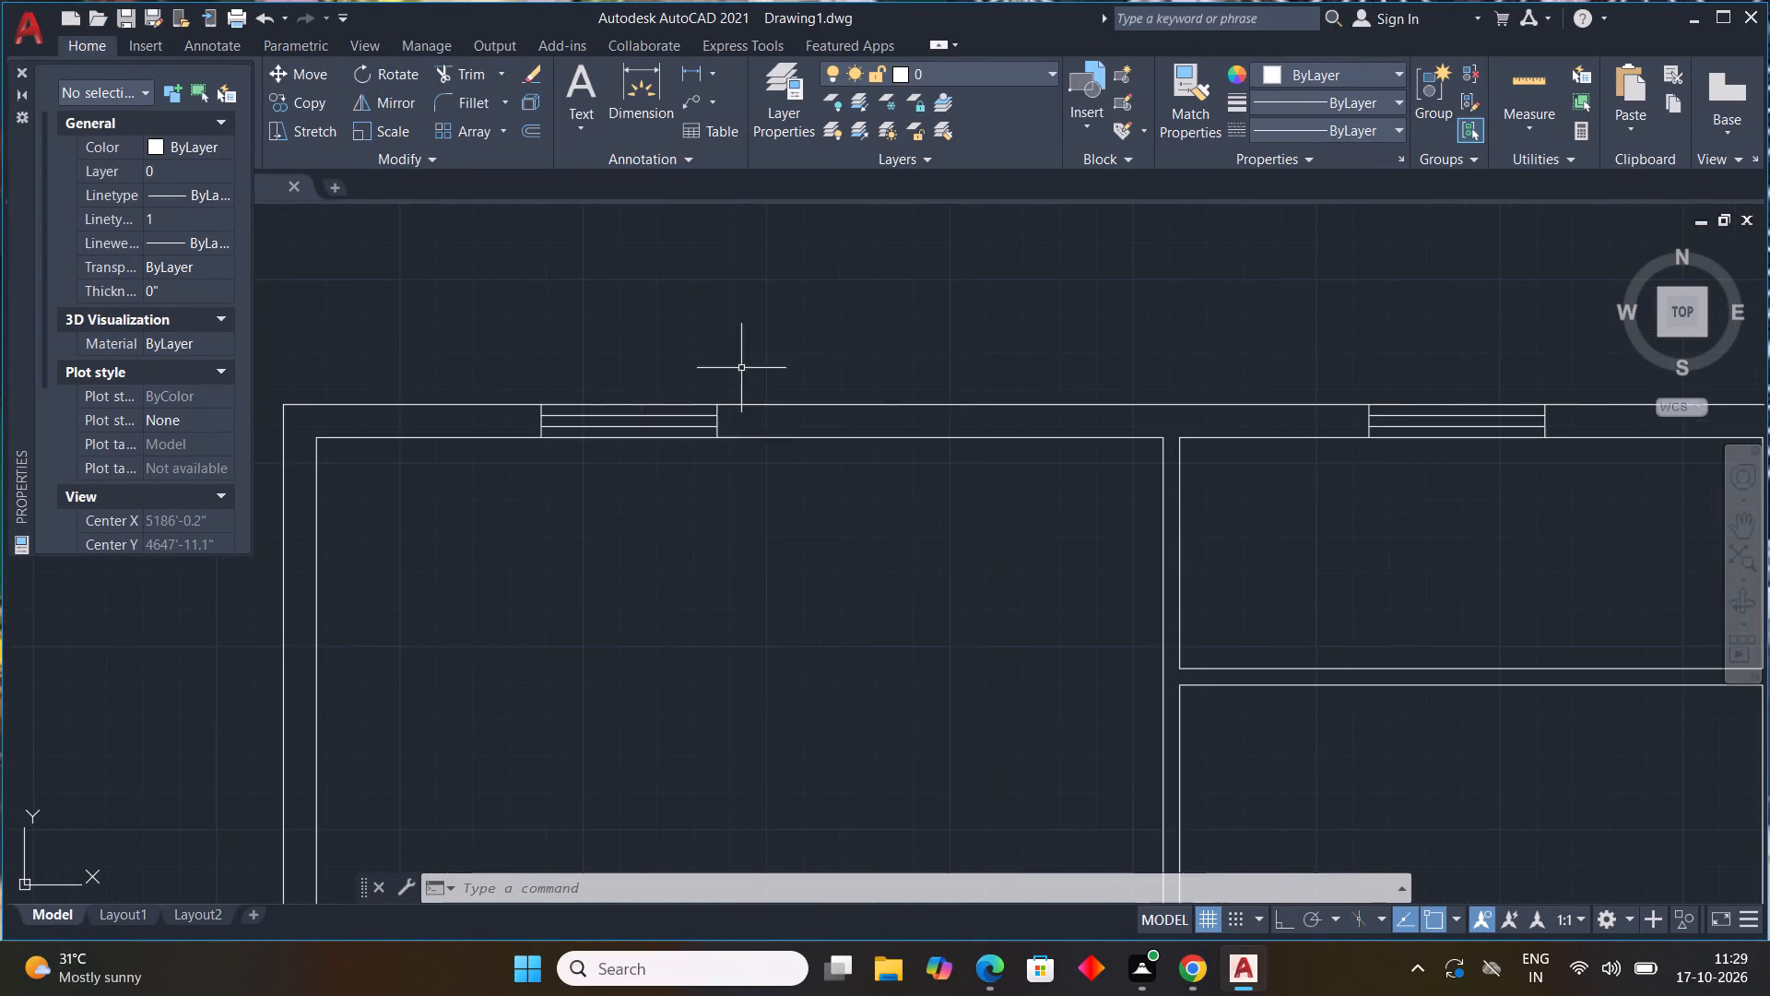
middle_drag(747, 427, 1122, 321)
click(1104, 301)
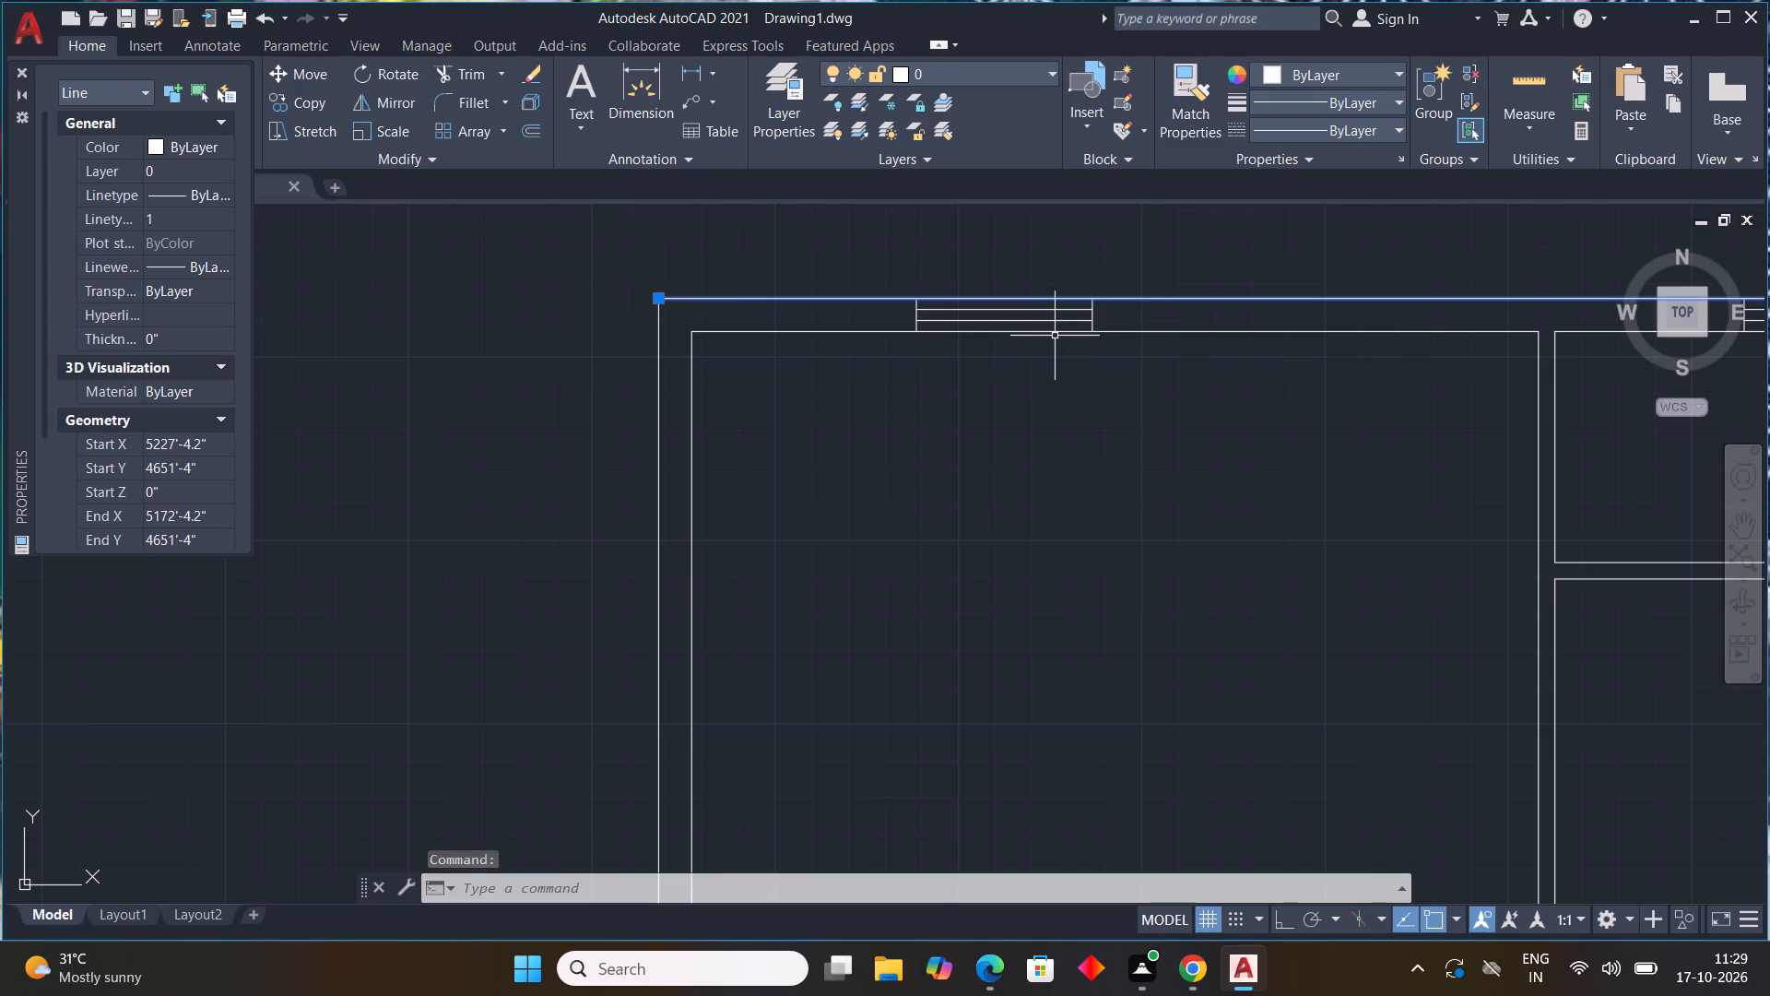
key(Escape)
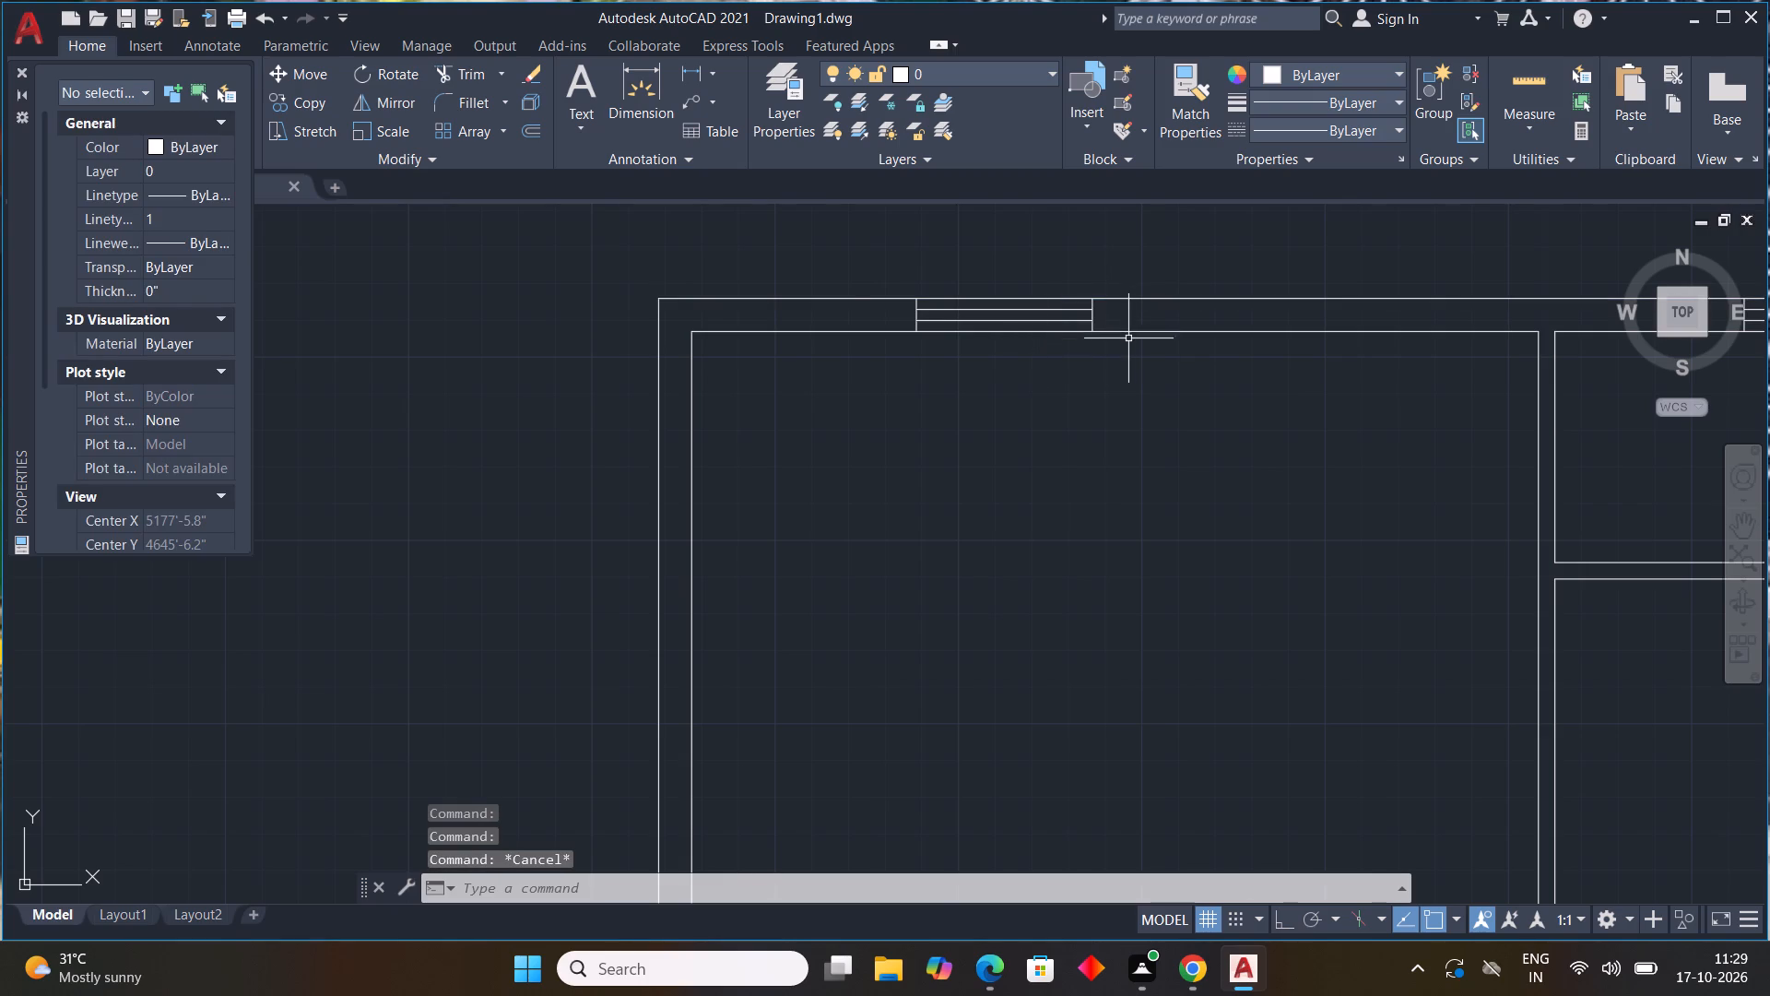
scroll(1133, 335, up, 3)
middle_drag(1134, 339, 1291, 468)
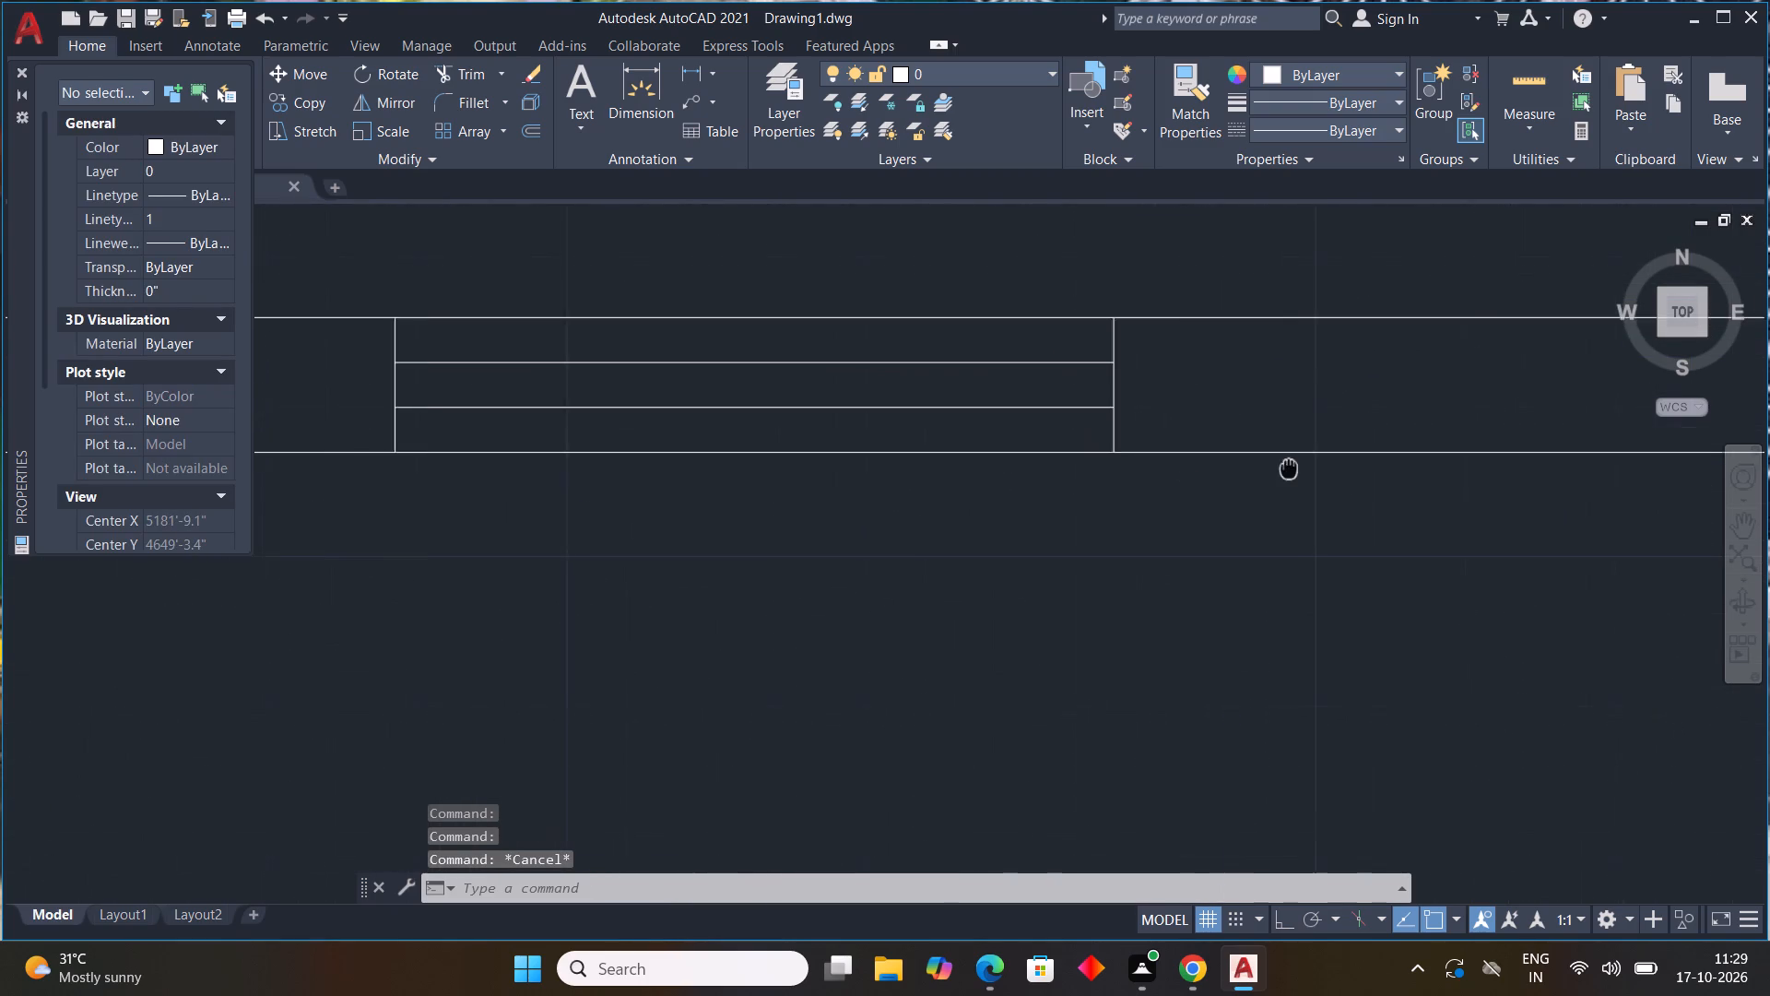
middle_drag(1291, 468, 1291, 468)
middle_click(1291, 468)
click(1186, 357)
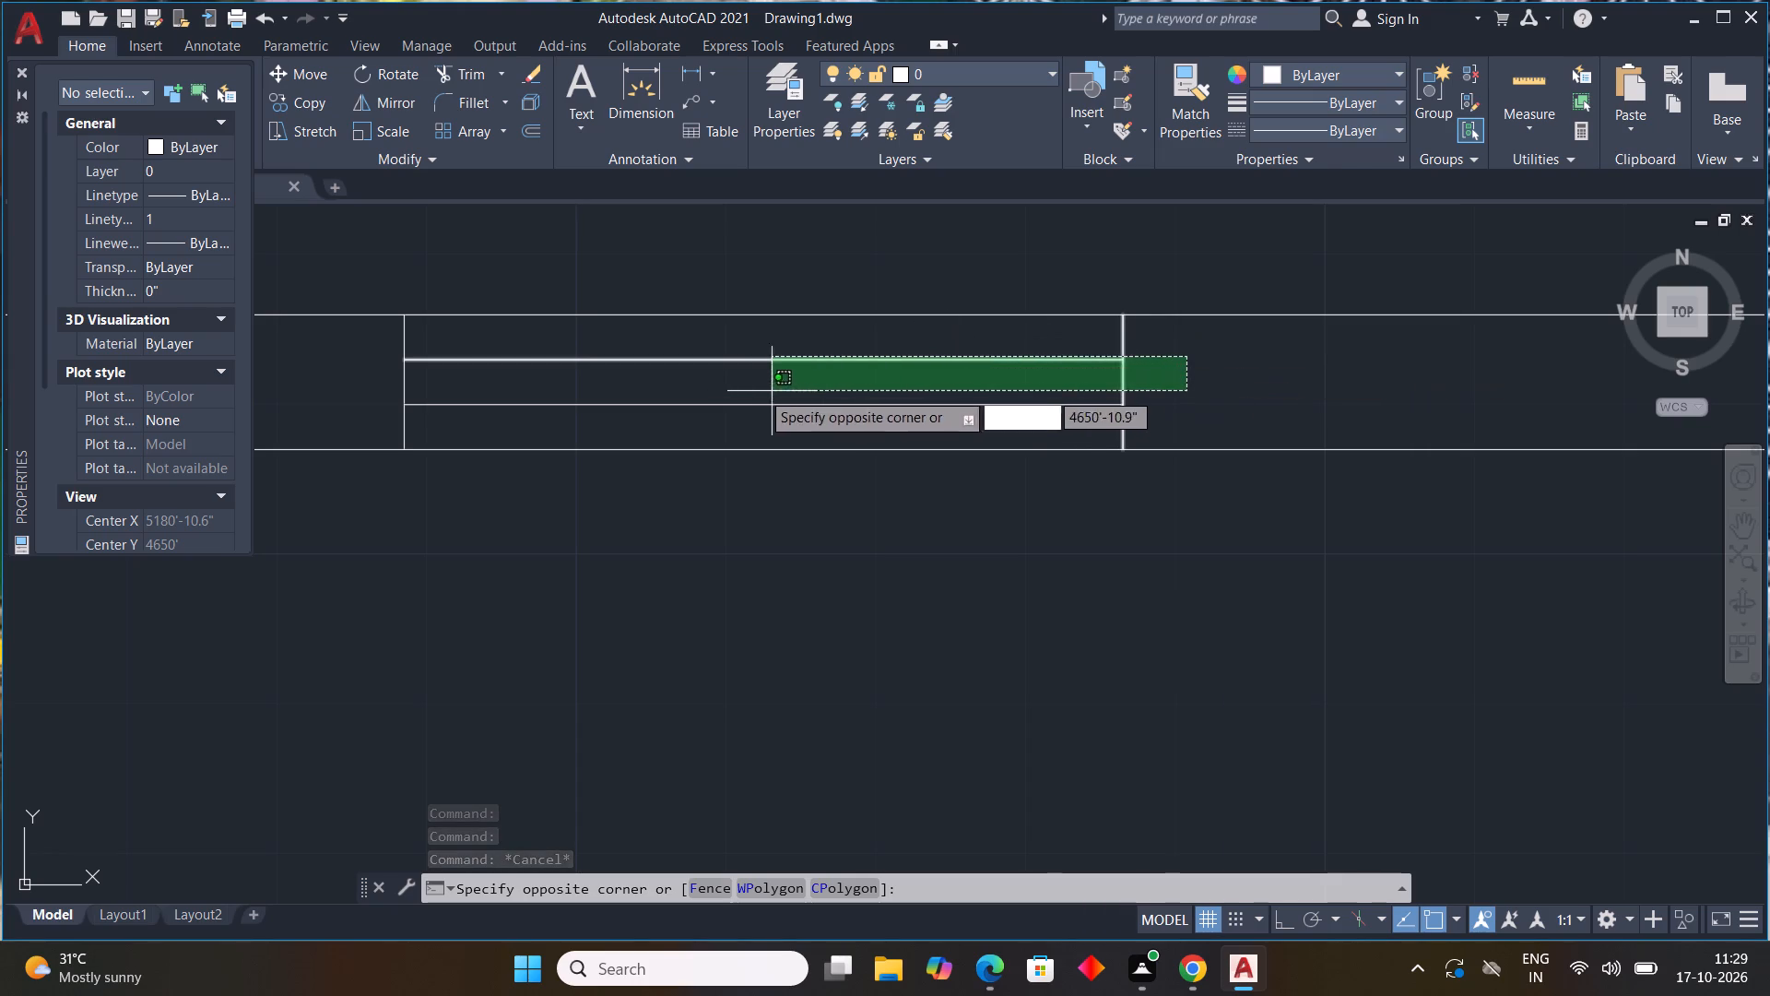
click(389, 412)
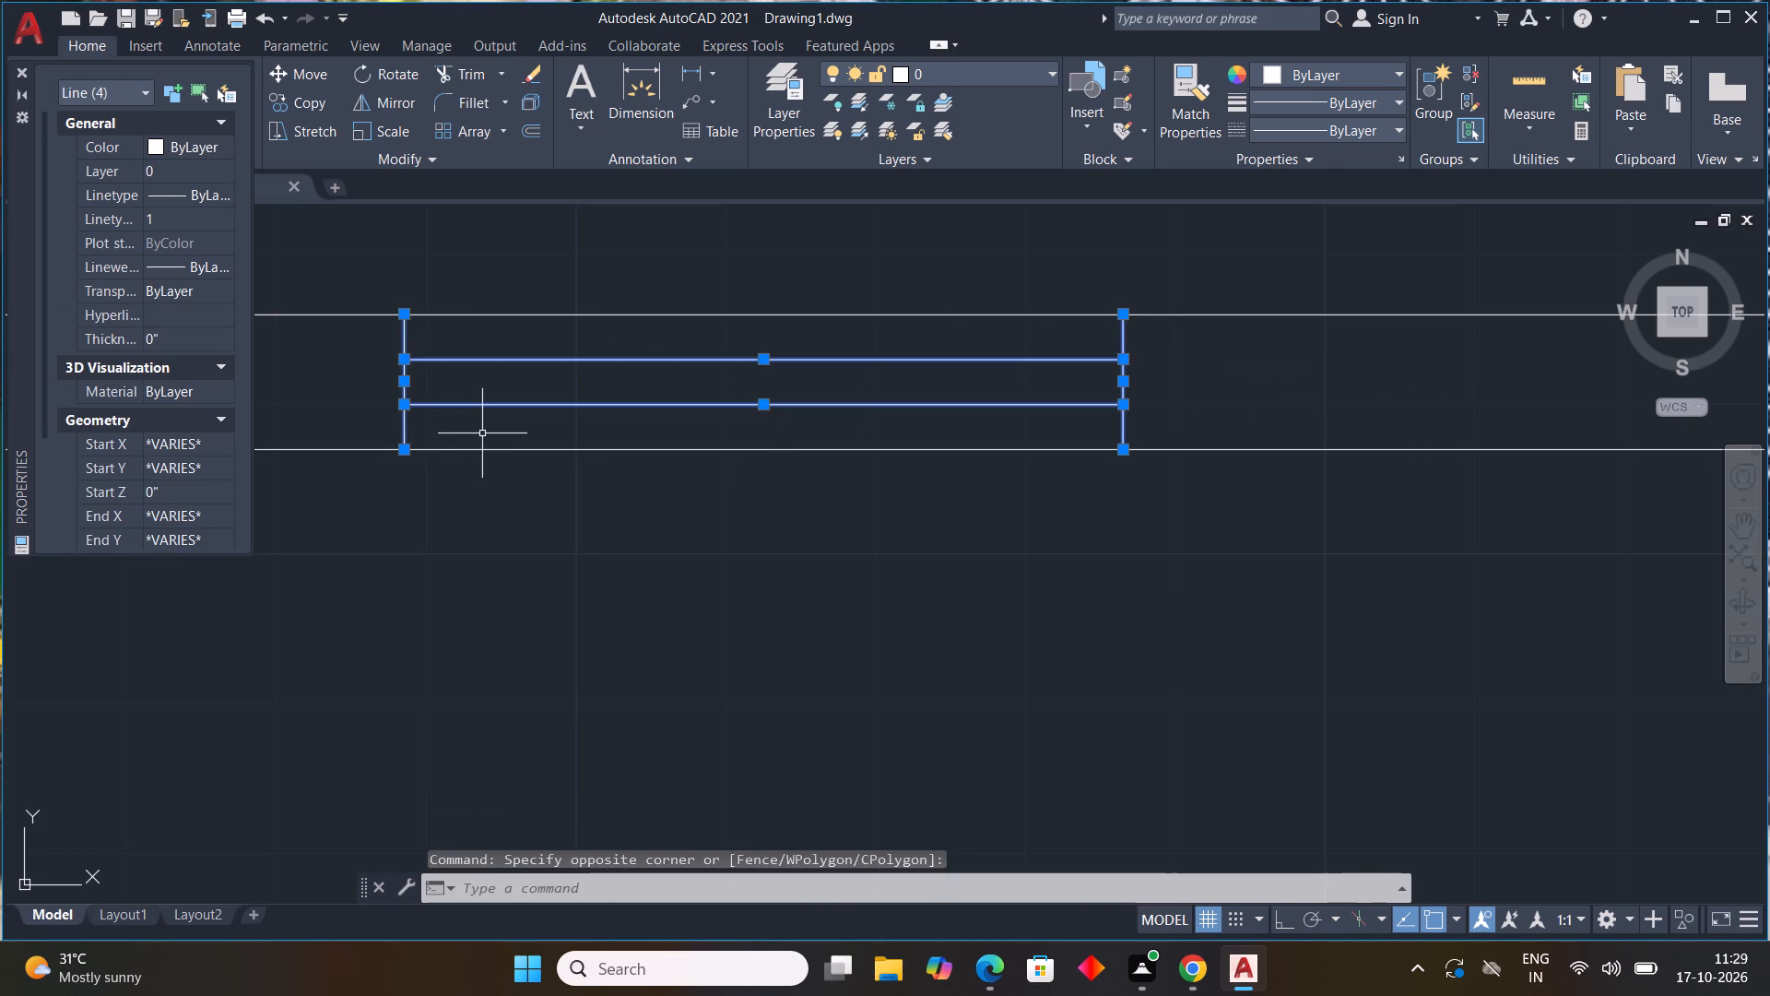
middle_drag(637, 498, 891, 581)
scroll(895, 578, down, 1)
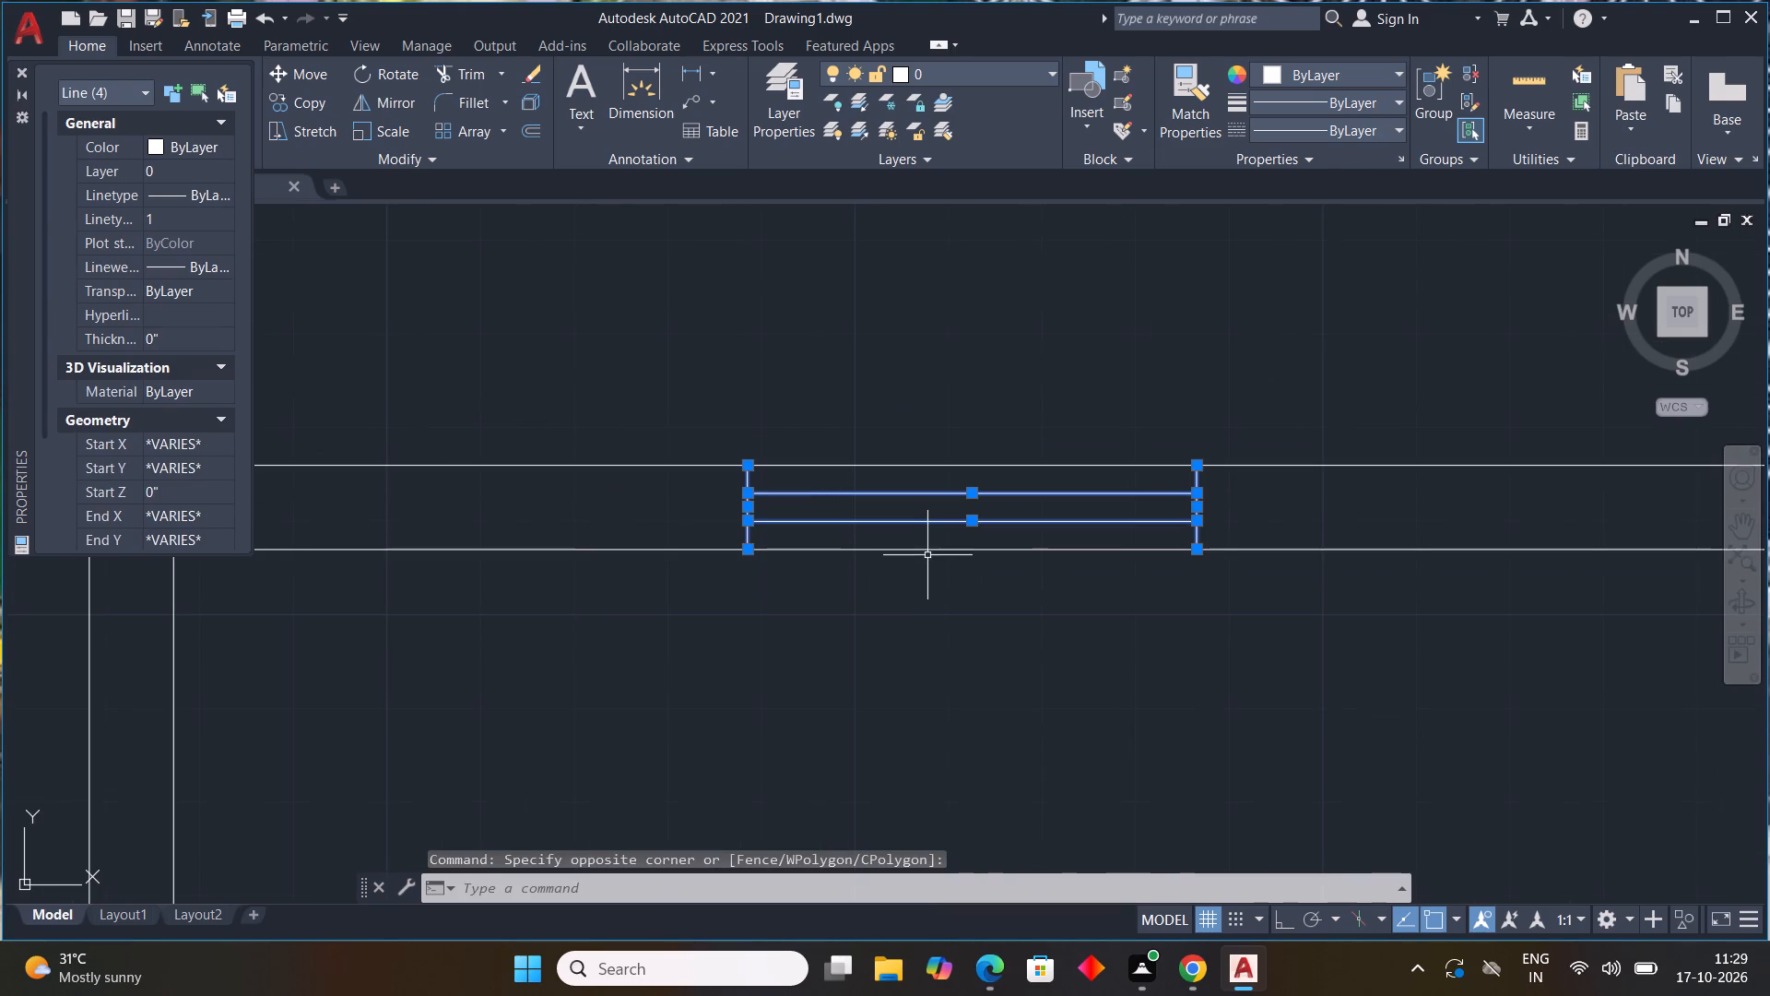
key(c)
text(O)
key(space)
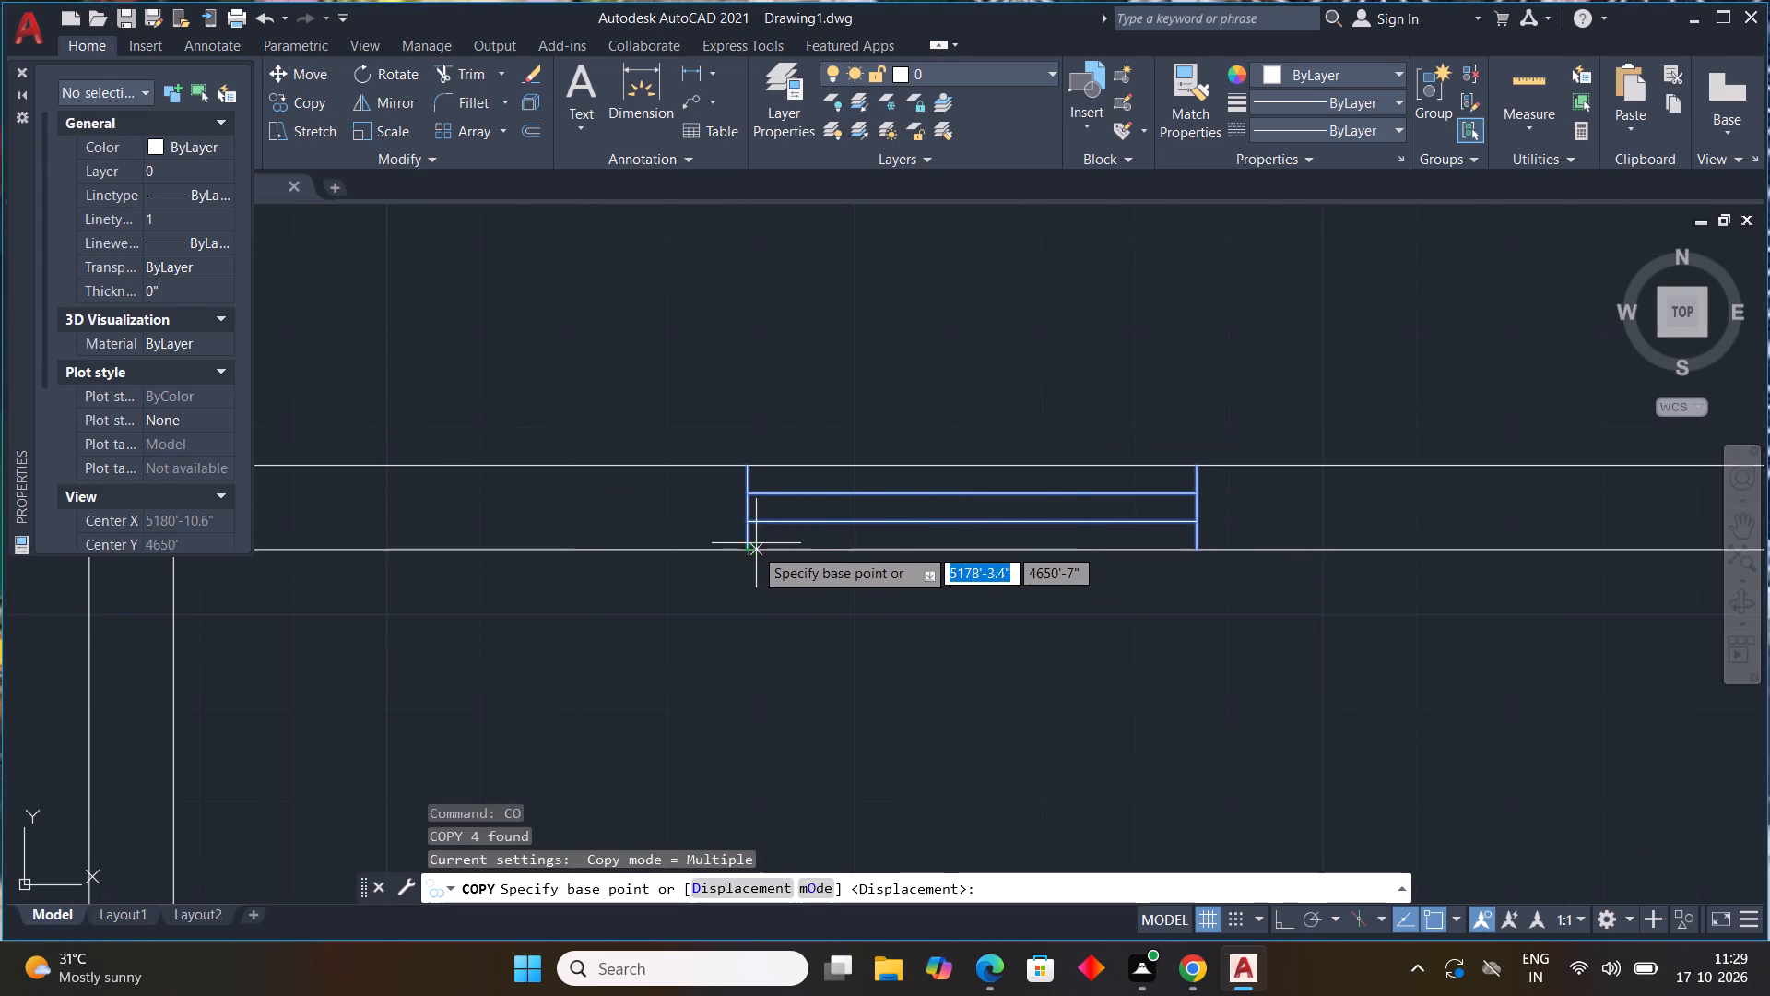
drag(742, 552, 768, 568)
scroll(1225, 647, down, 4)
middle_drag(862, 717, 745, 380)
click(756, 489)
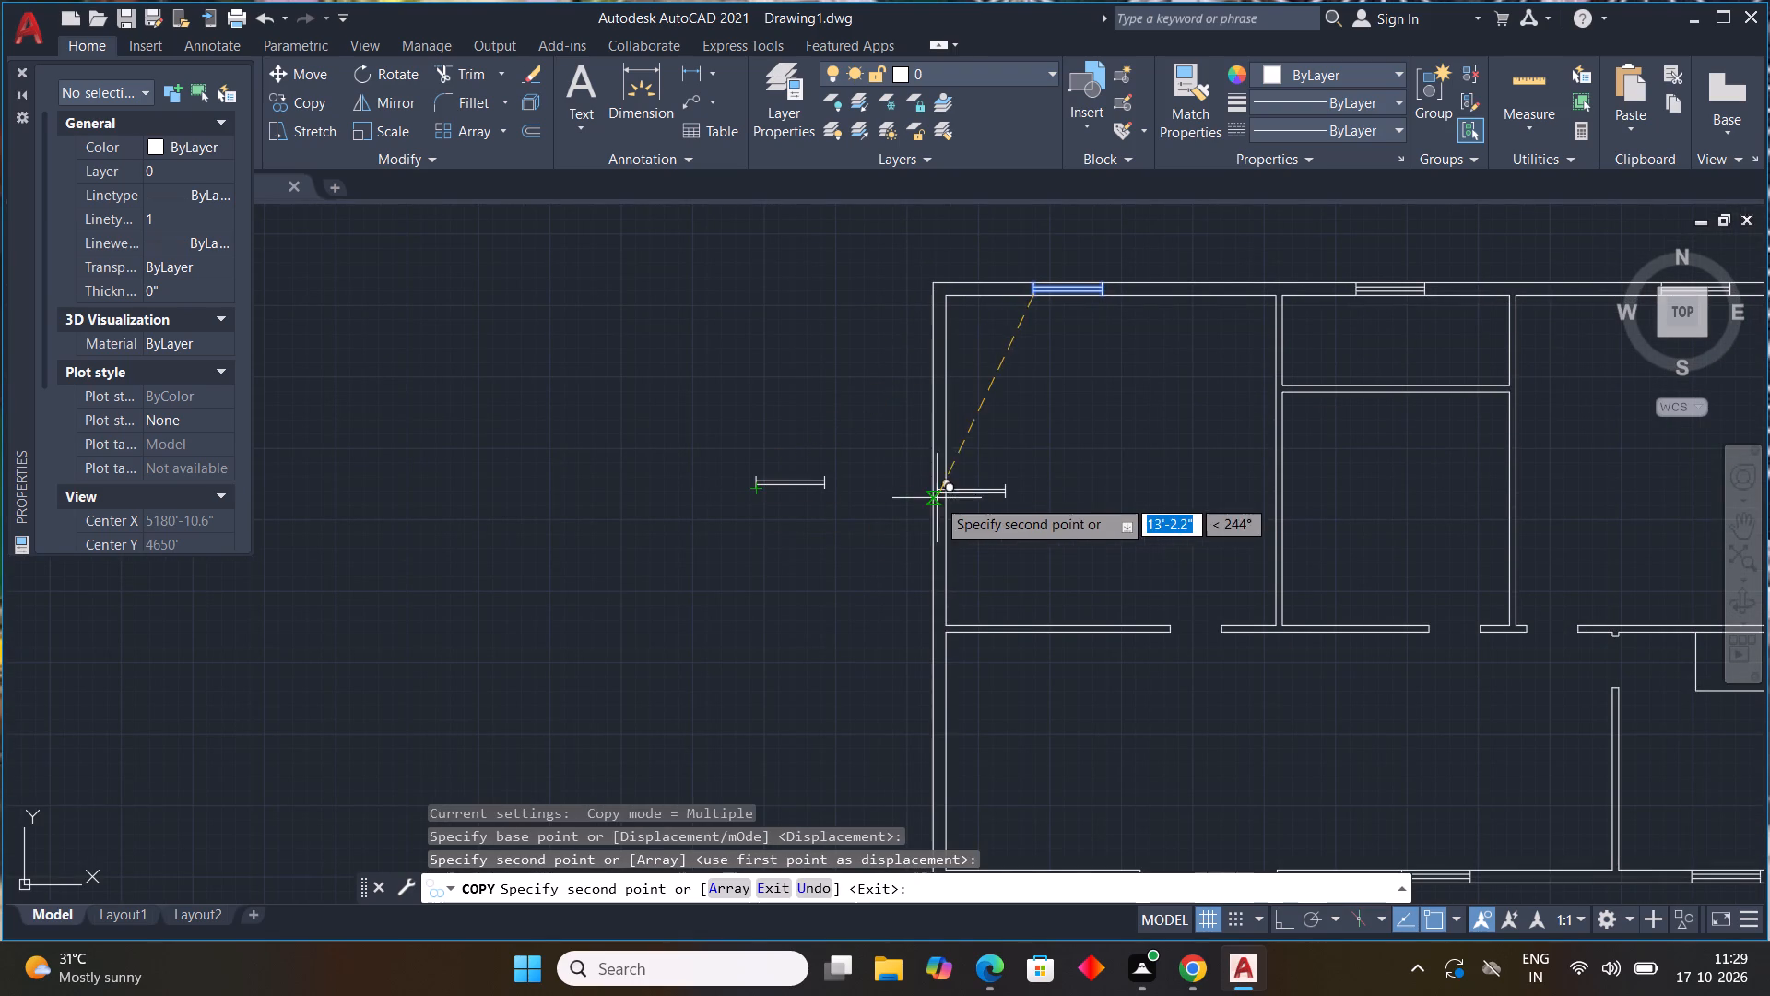
key(Escape)
key(Escape)
key(Escape)
key(Escape)
Rotate the loose window copy by 270° about its lower-right corner so it stands vertically.
drag(893, 449, 884, 452)
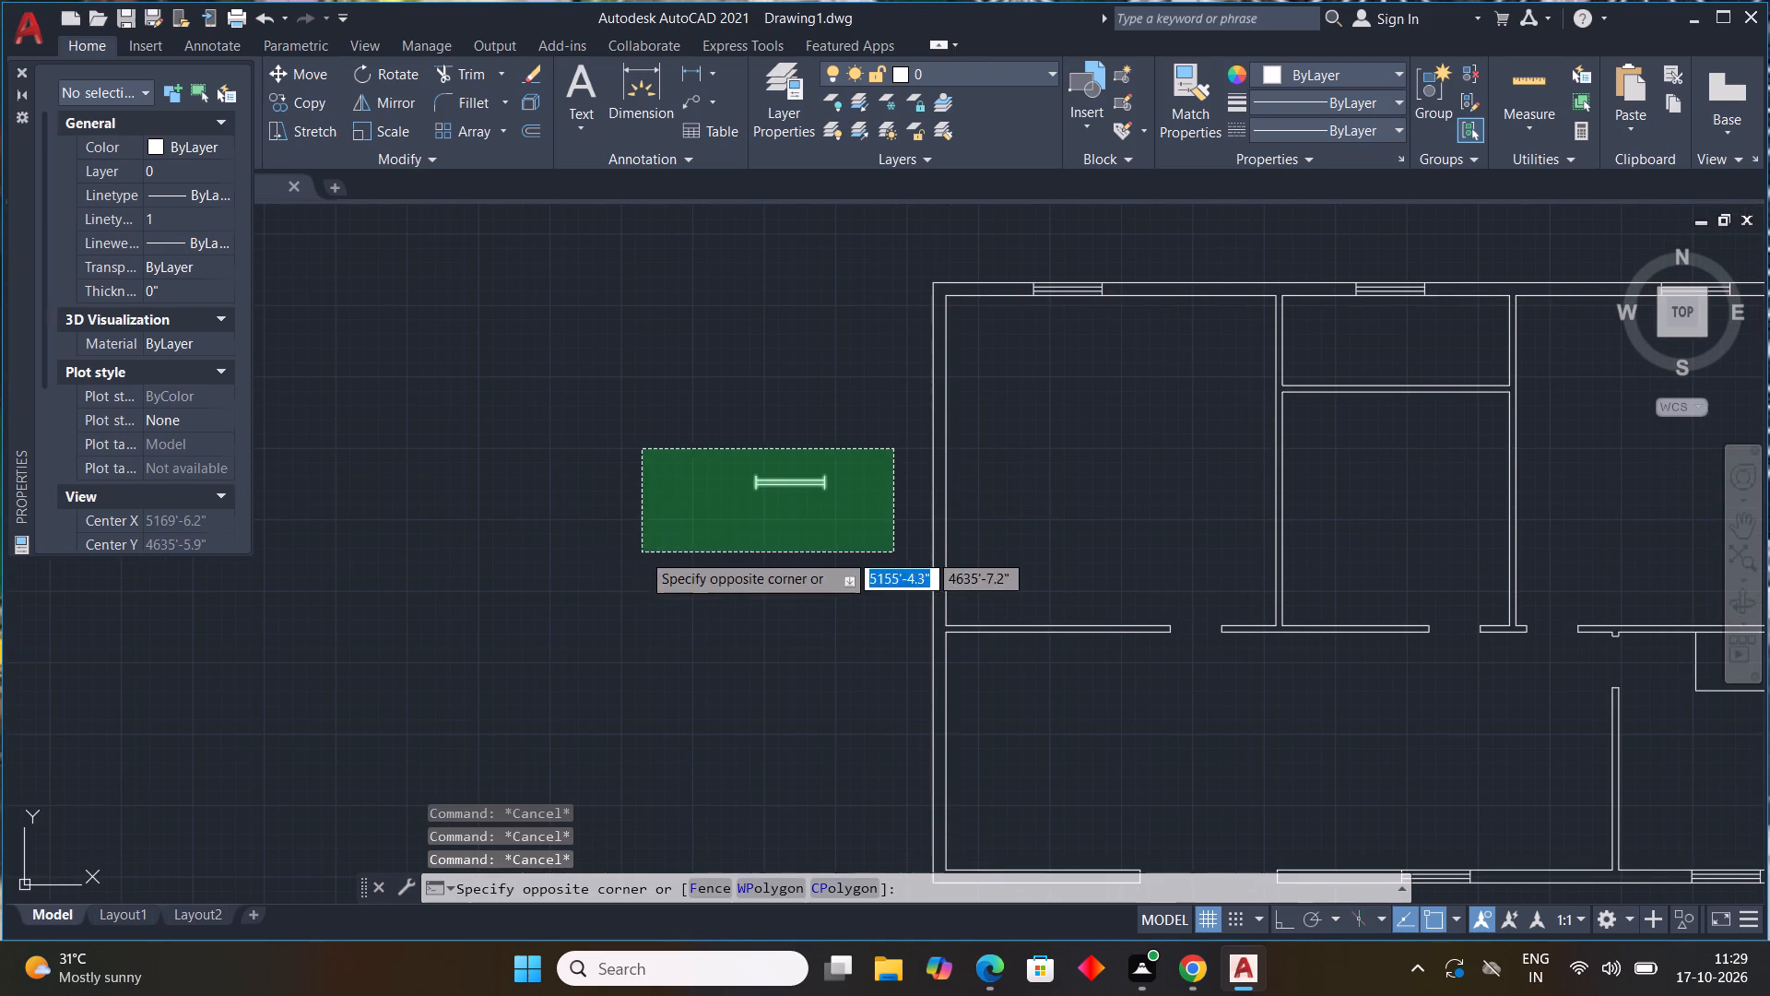
click(642, 552)
text(RO)
key(space)
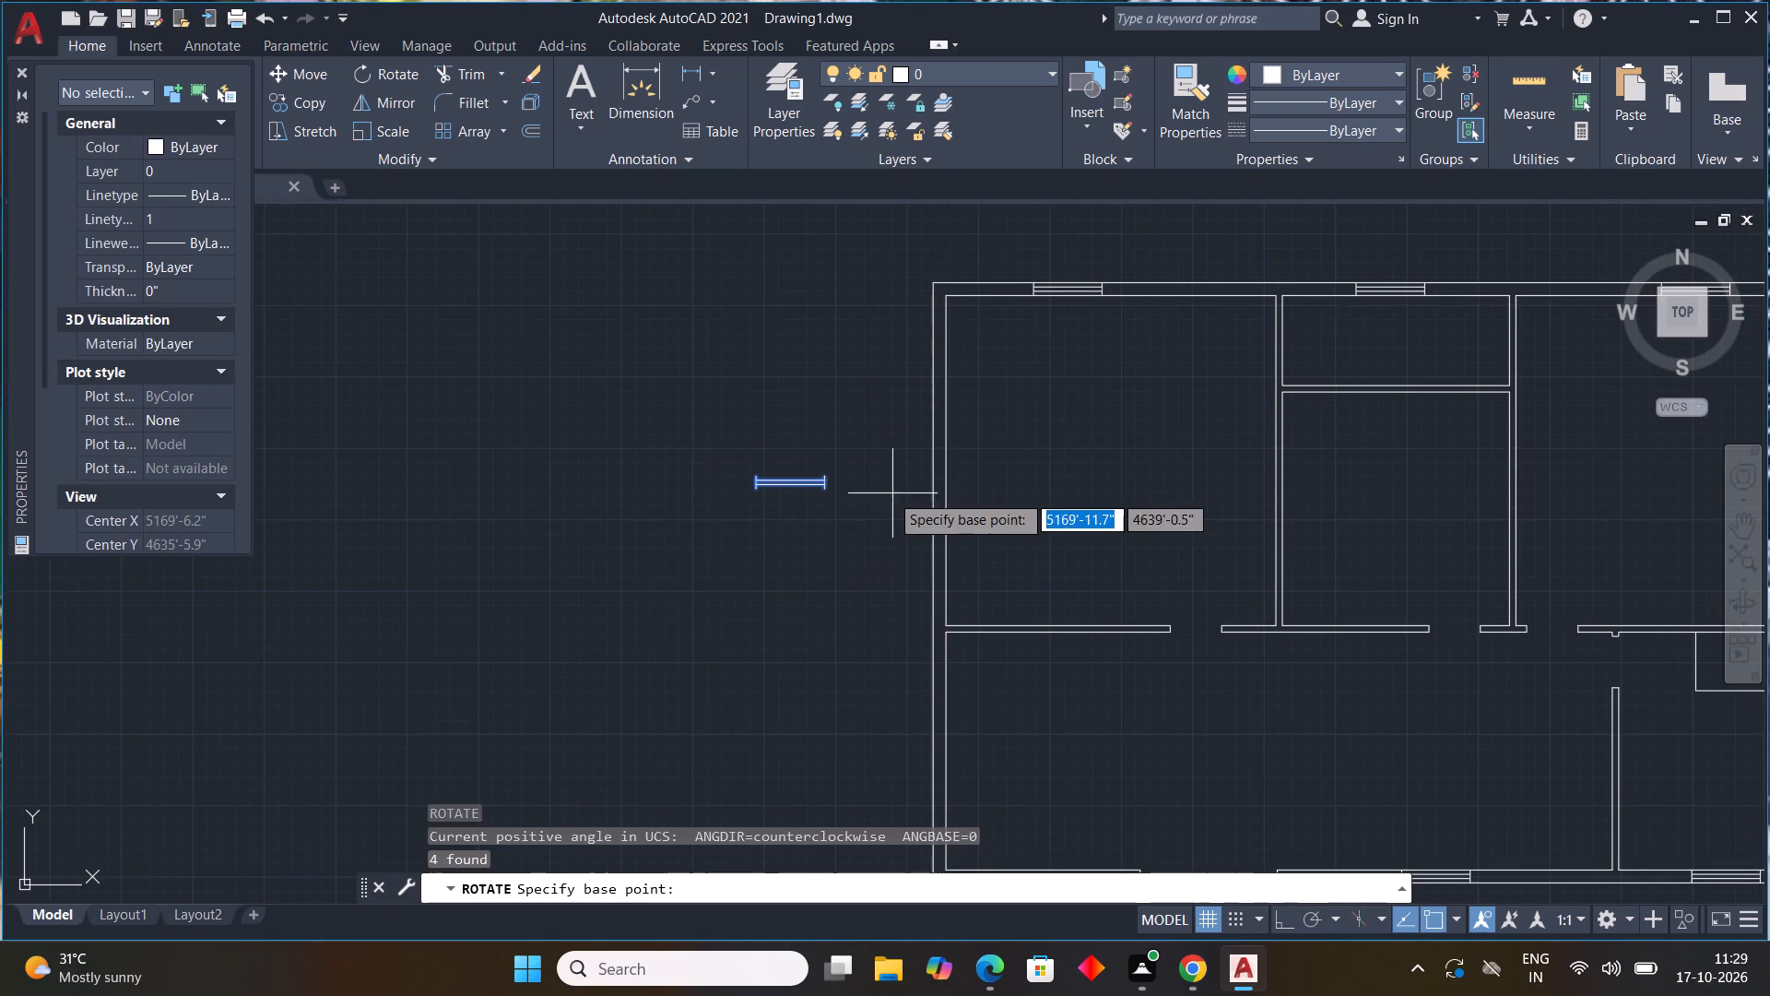
click(824, 491)
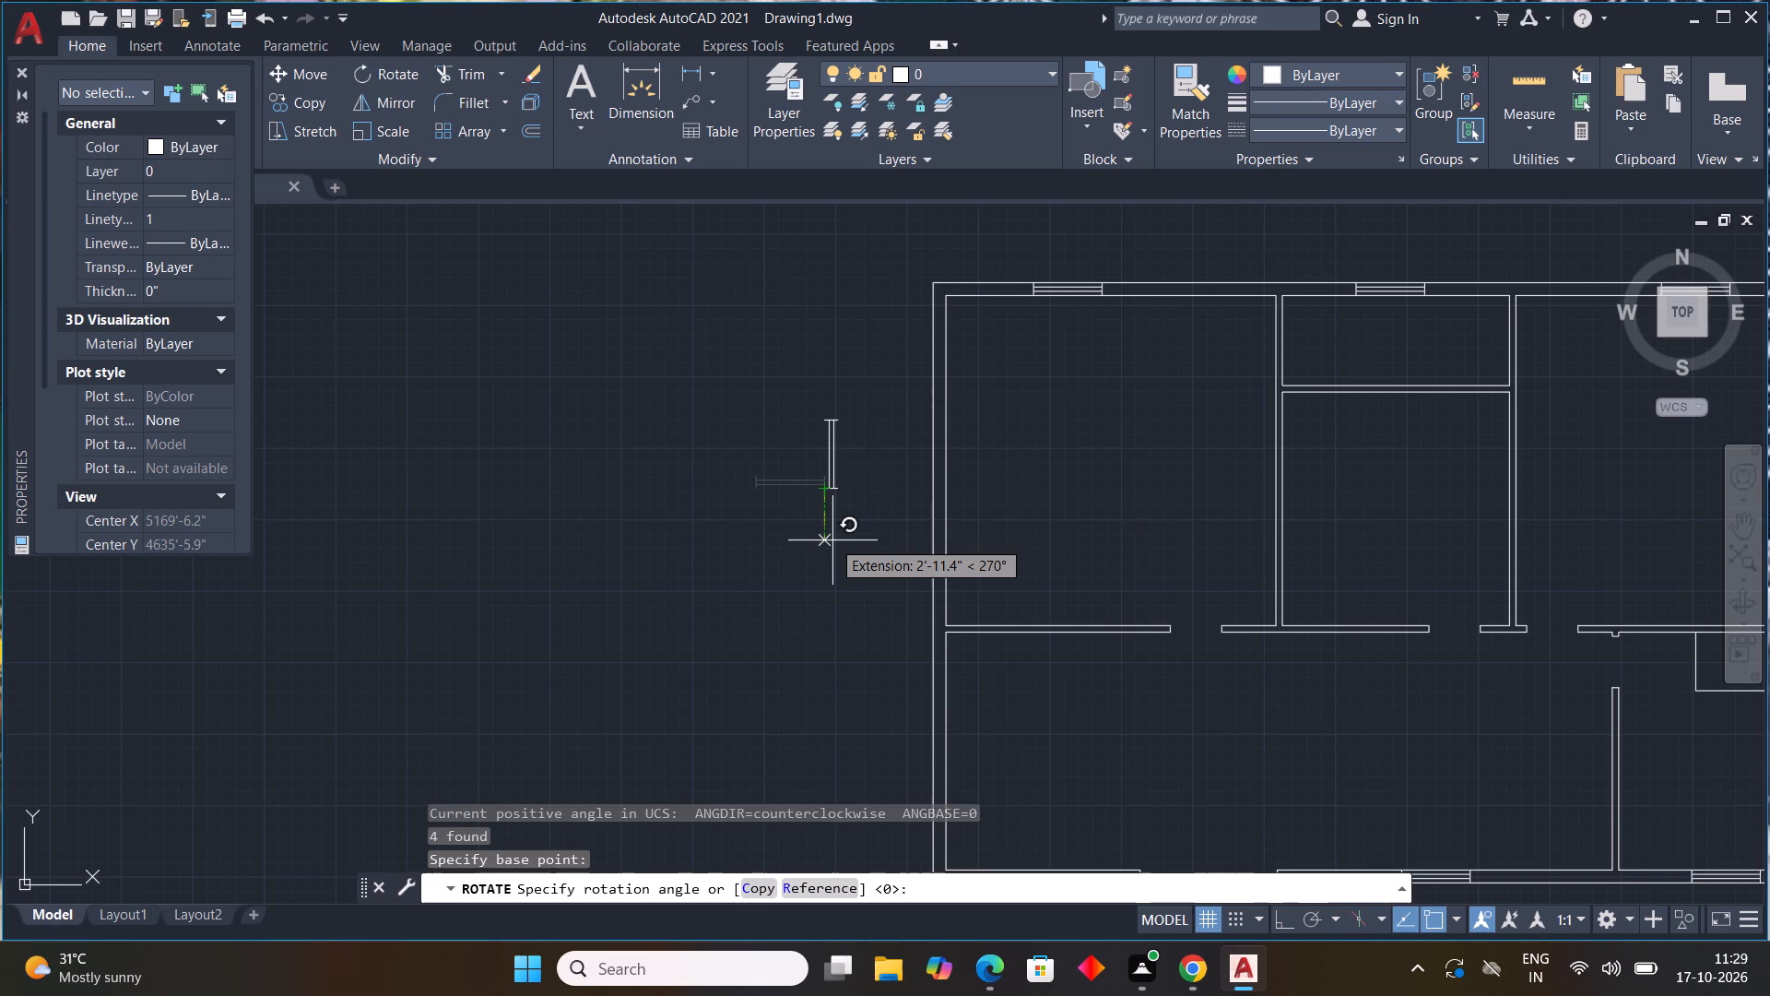
click(832, 540)
Copy the vertical window into the left outer wall, one copy at the upper-left room and one at the lower-left room.
drag(877, 381, 843, 431)
click(772, 568)
key(c)
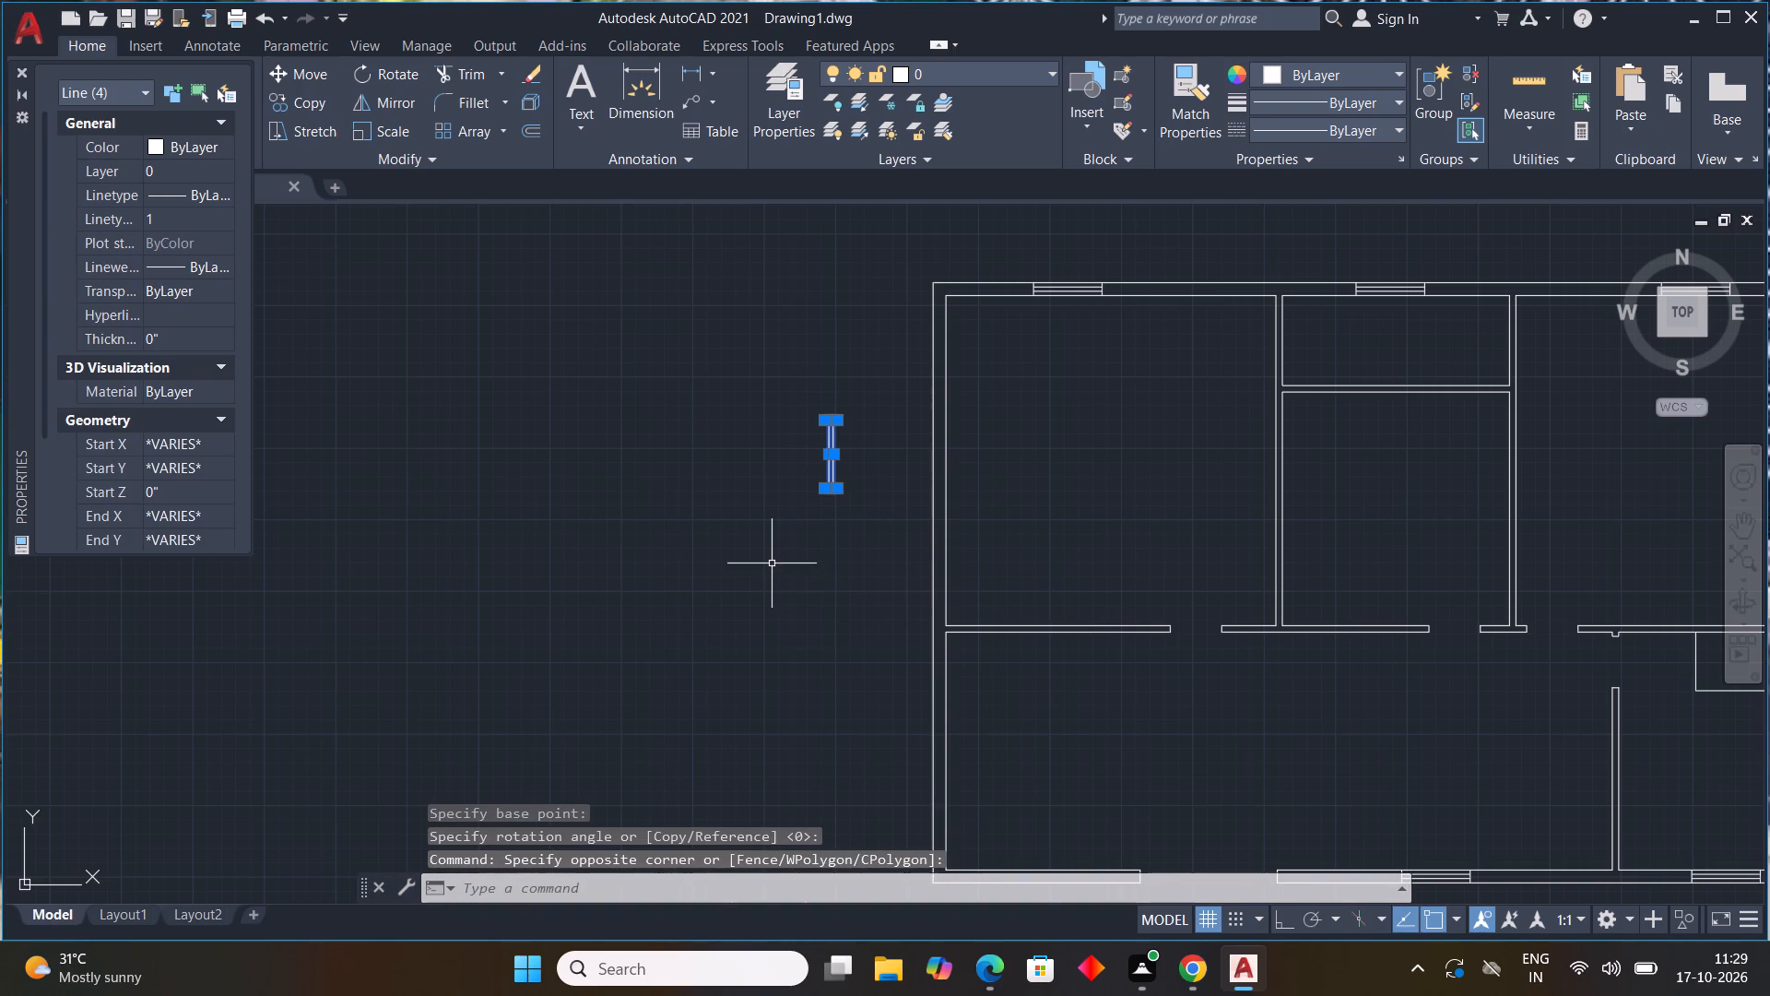
key(o)
key(space)
scroll(810, 499, up, 2)
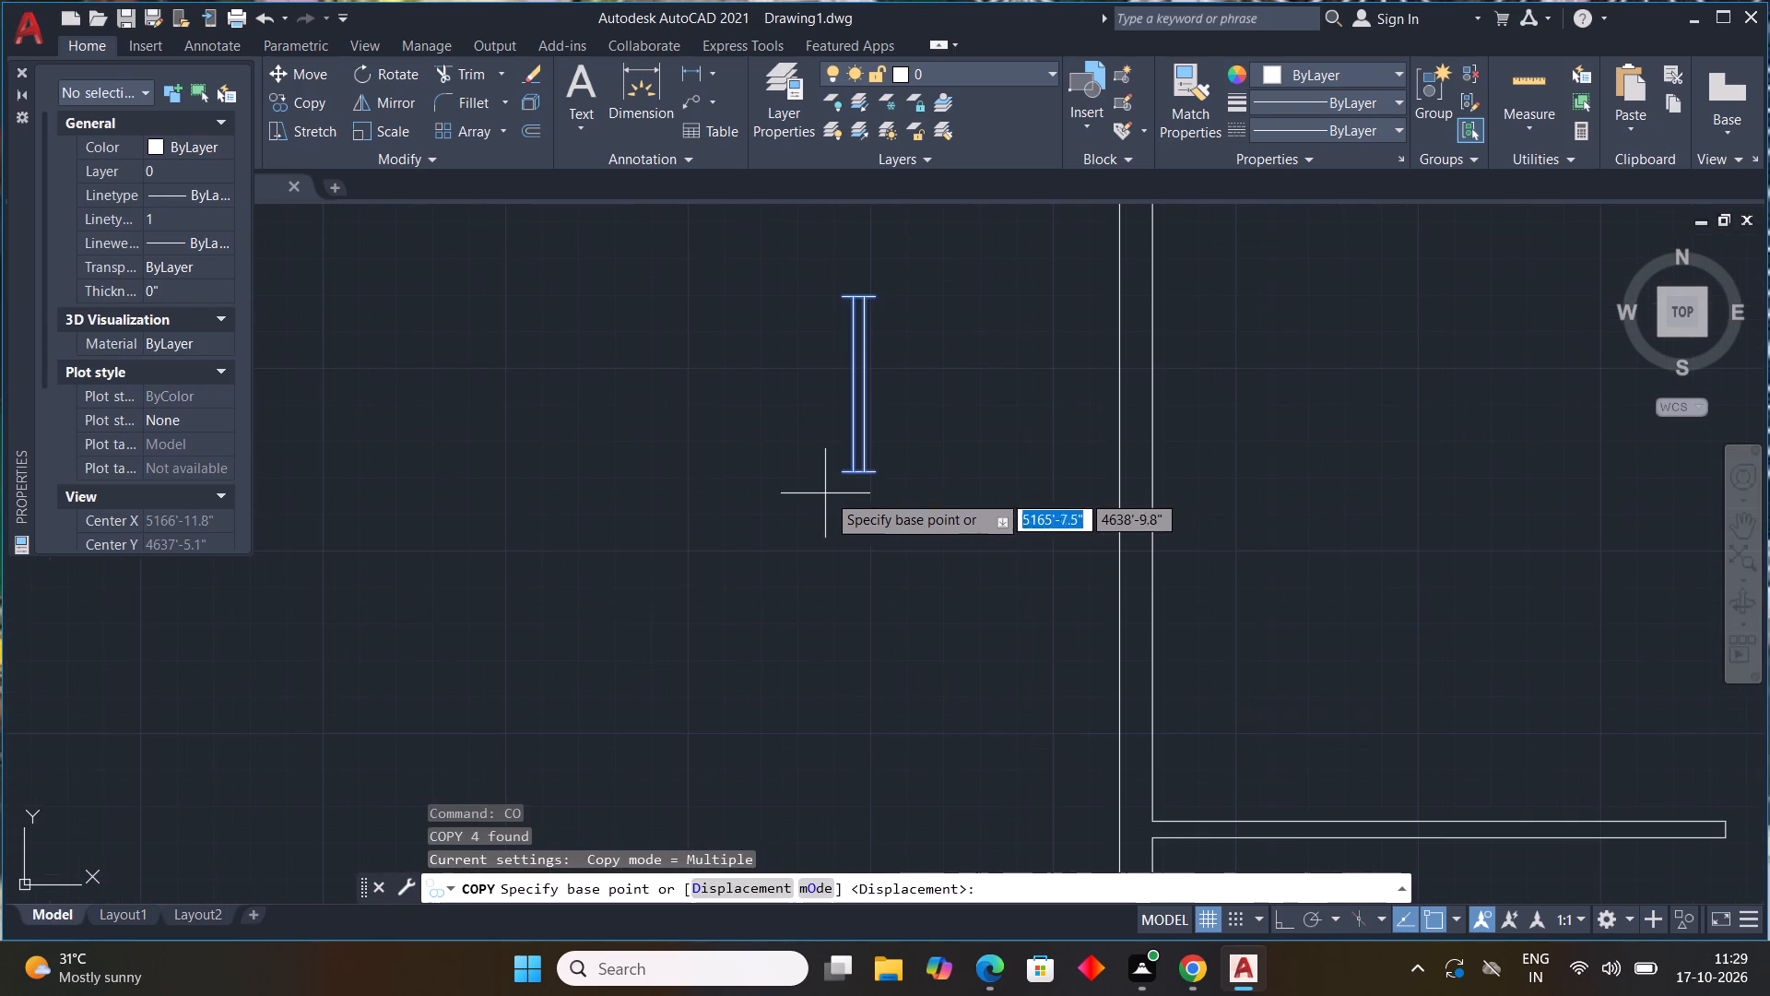
click(840, 476)
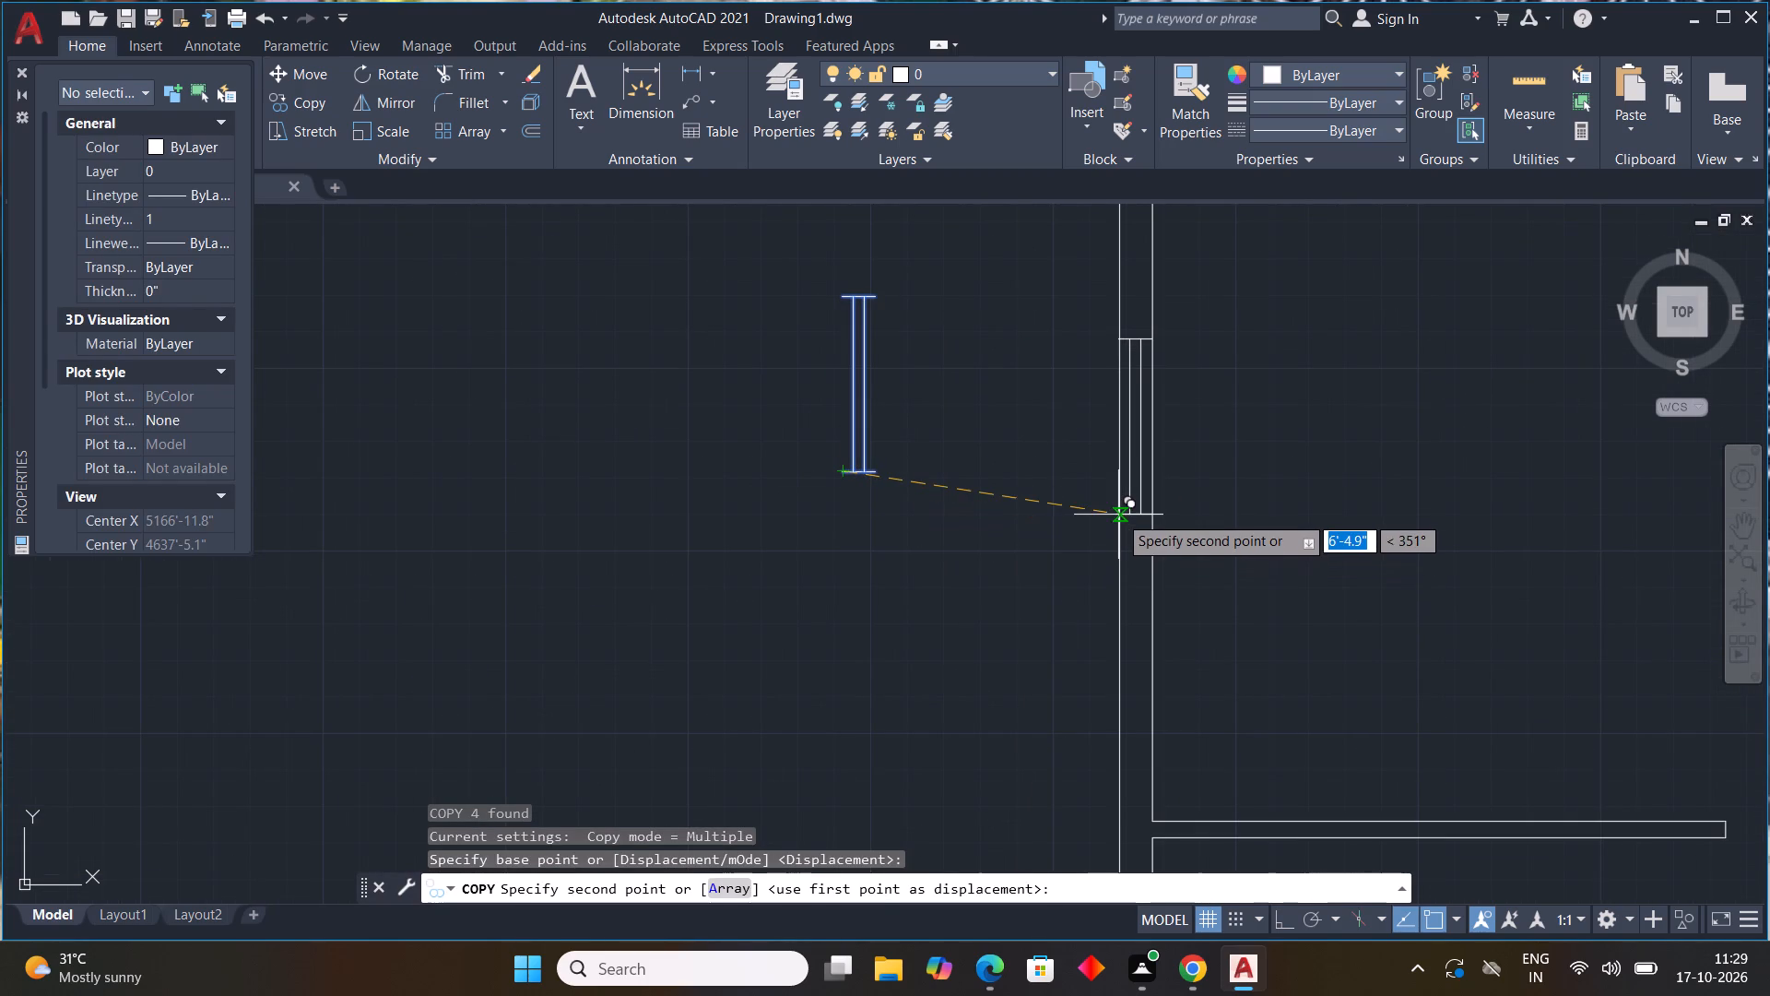
scroll(1118, 515, down, 2)
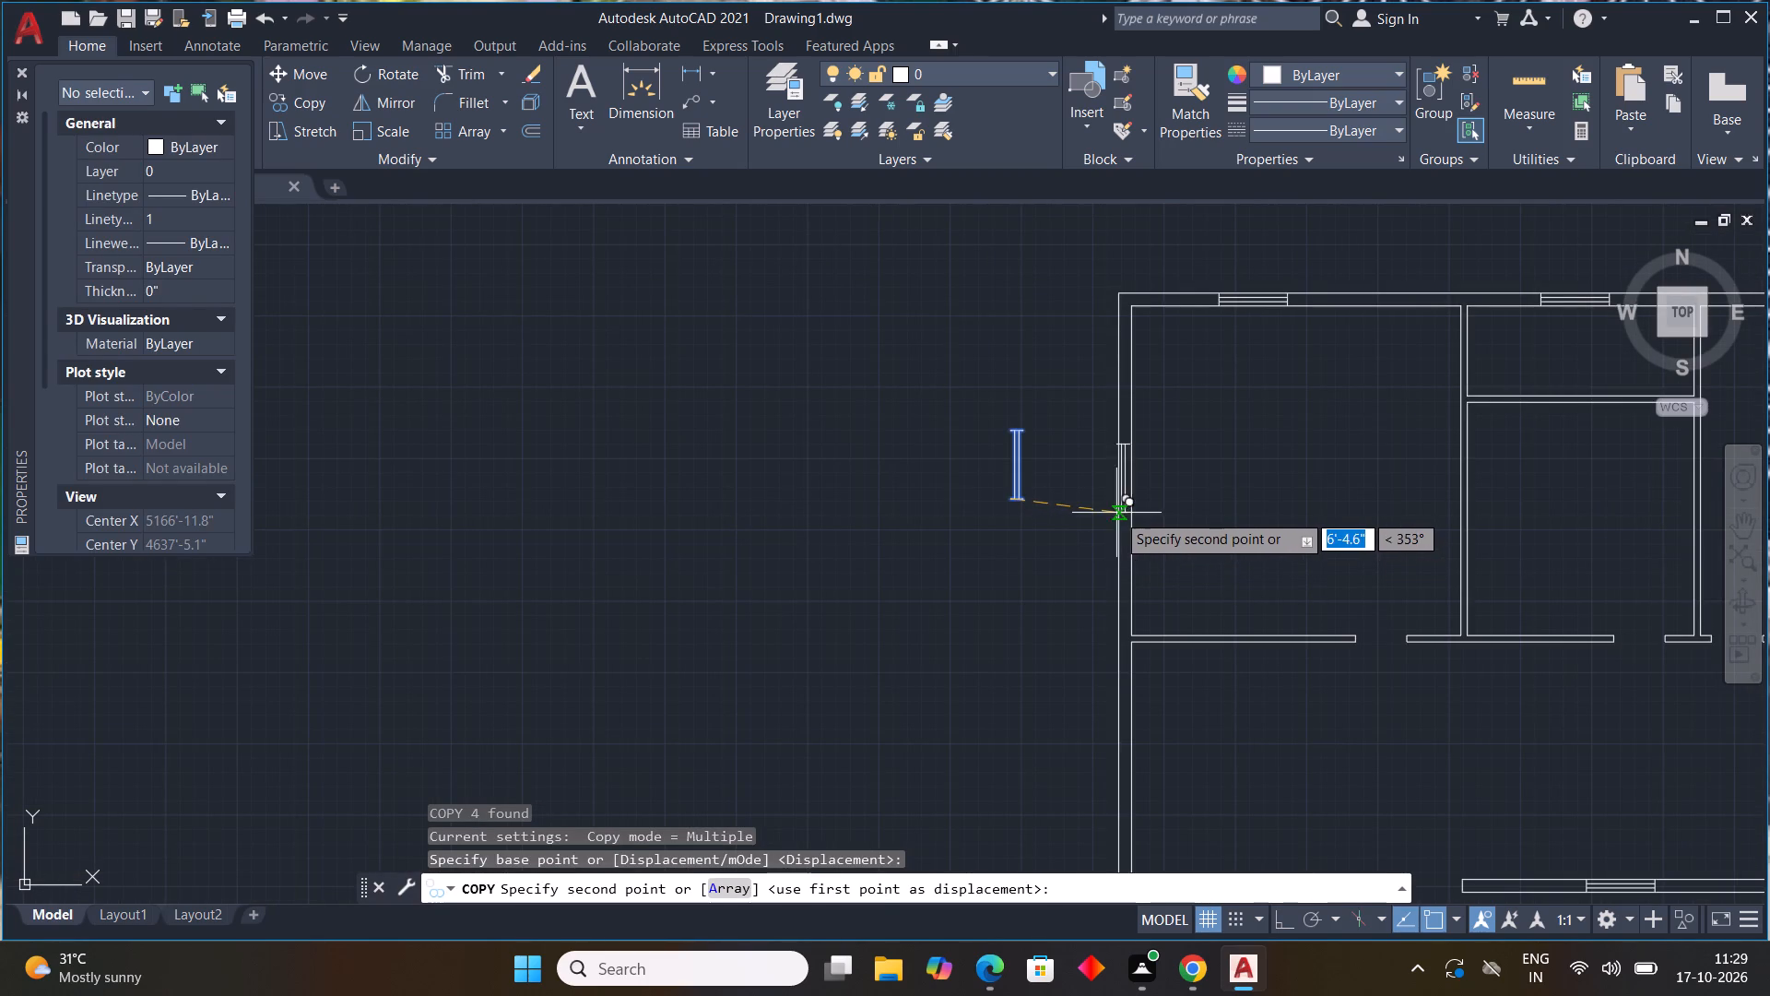
scroll(1118, 513, up, 2)
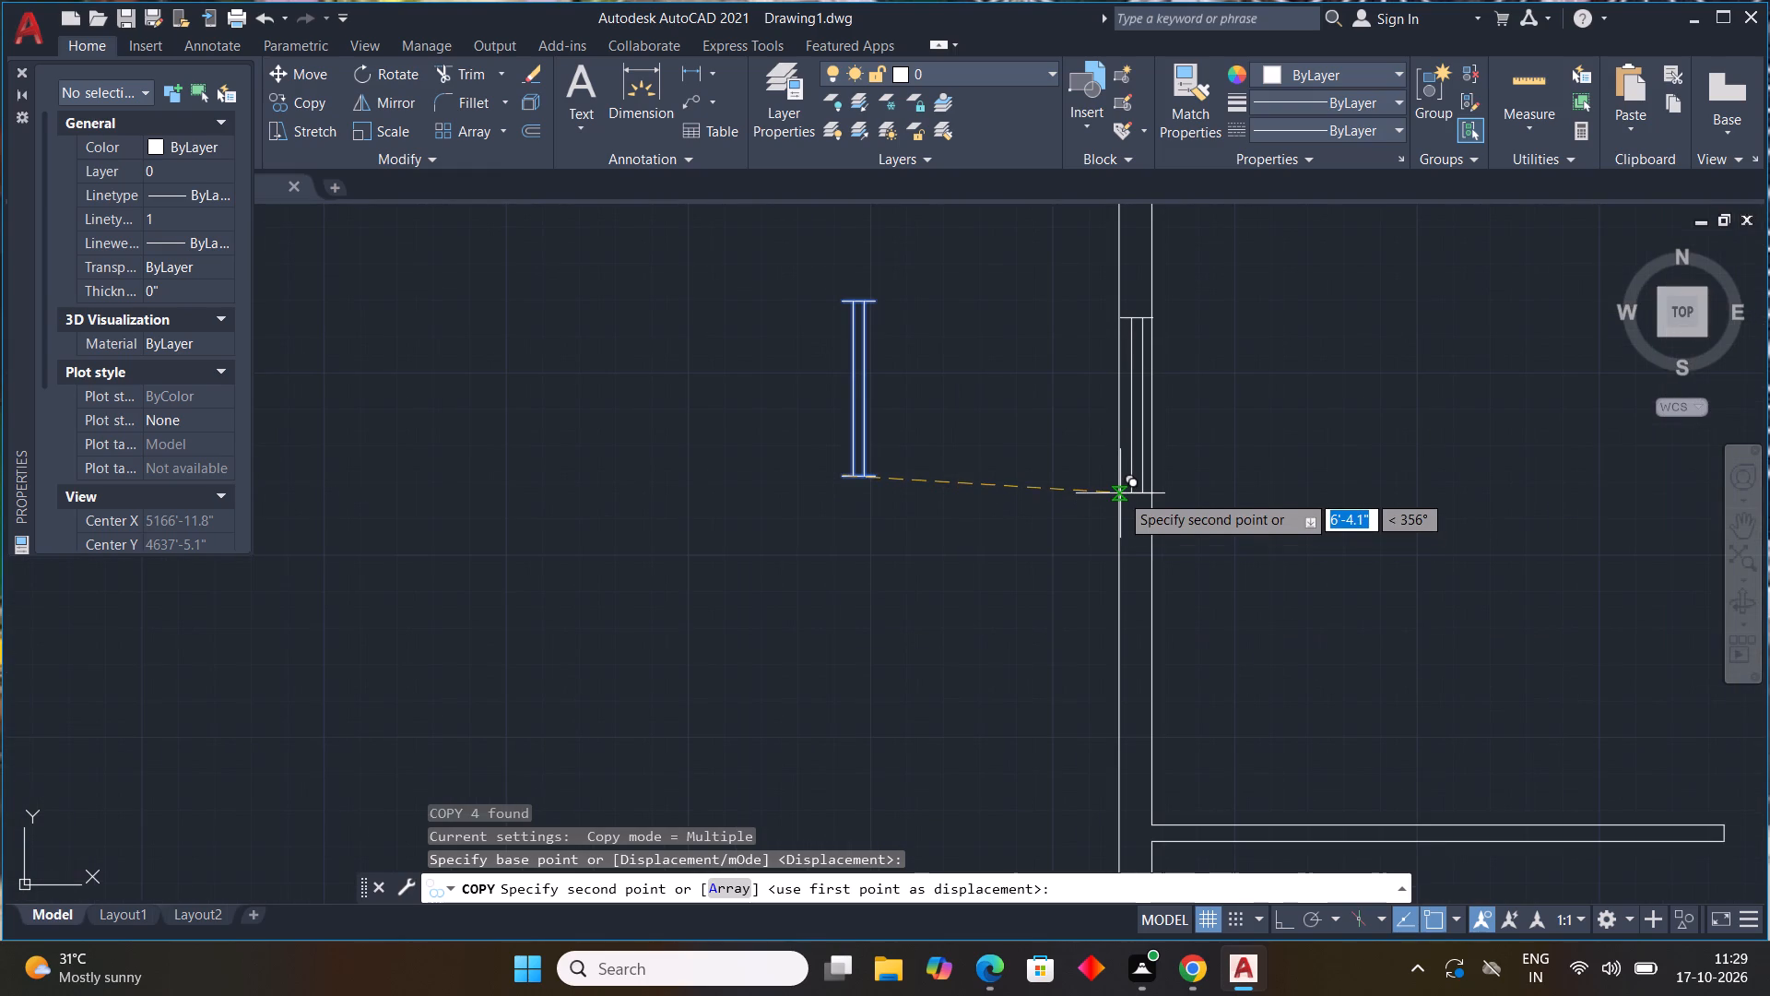
click(1120, 500)
scroll(1324, 553, down, 2)
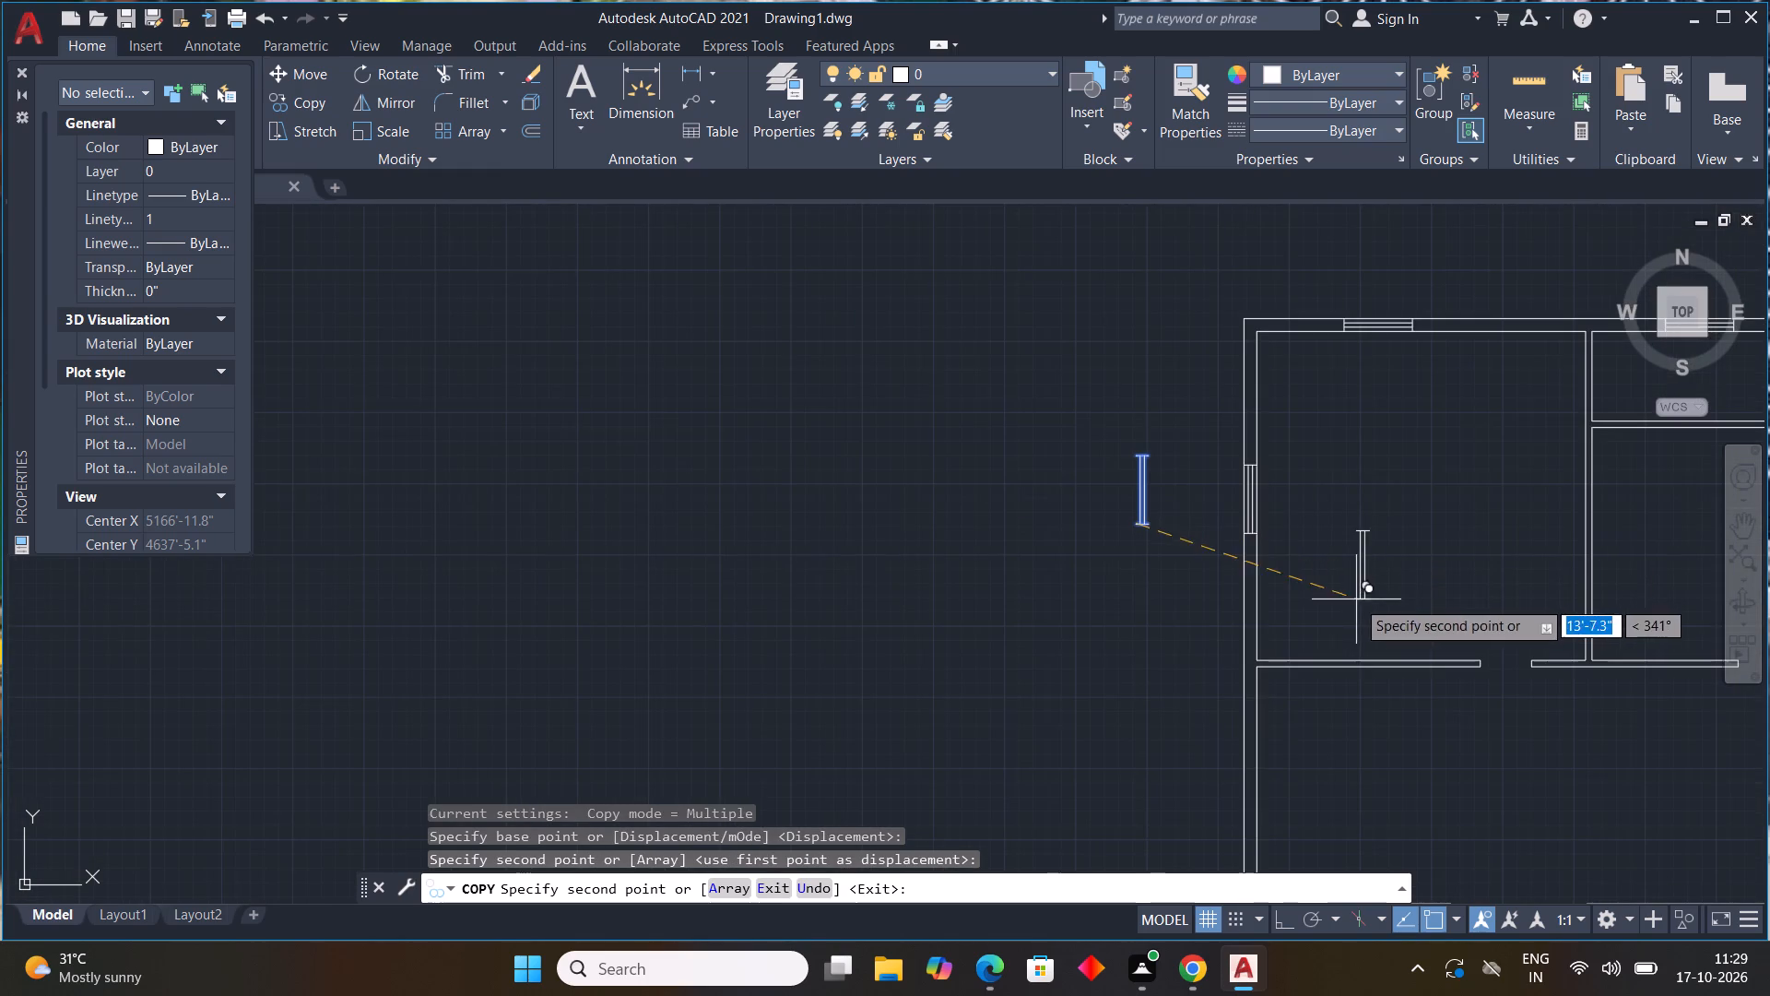
middle_drag(1352, 598, 1250, 423)
scroll(1152, 634, up, 2)
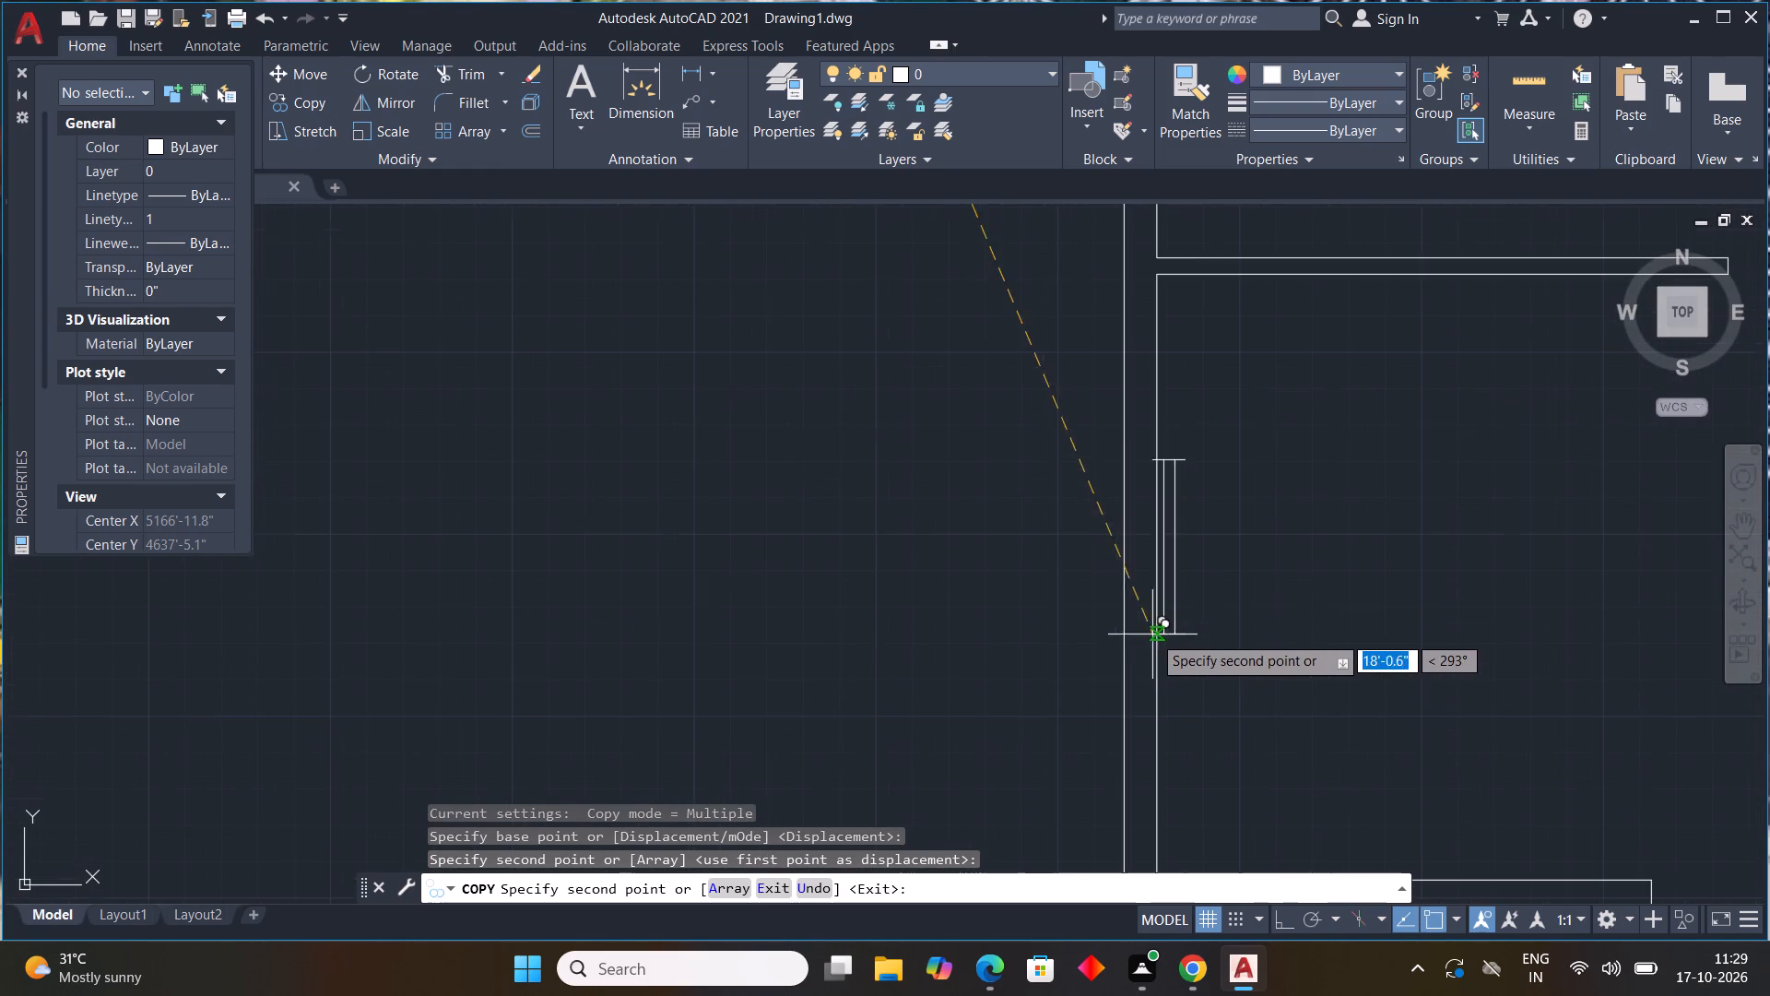
click(1123, 640)
Place two more vertical window copies in the right outer wall, one at the upper-right room and one at the lower-right room.
scroll(1410, 700, down, 2)
middle_drag(1401, 697, 796, 434)
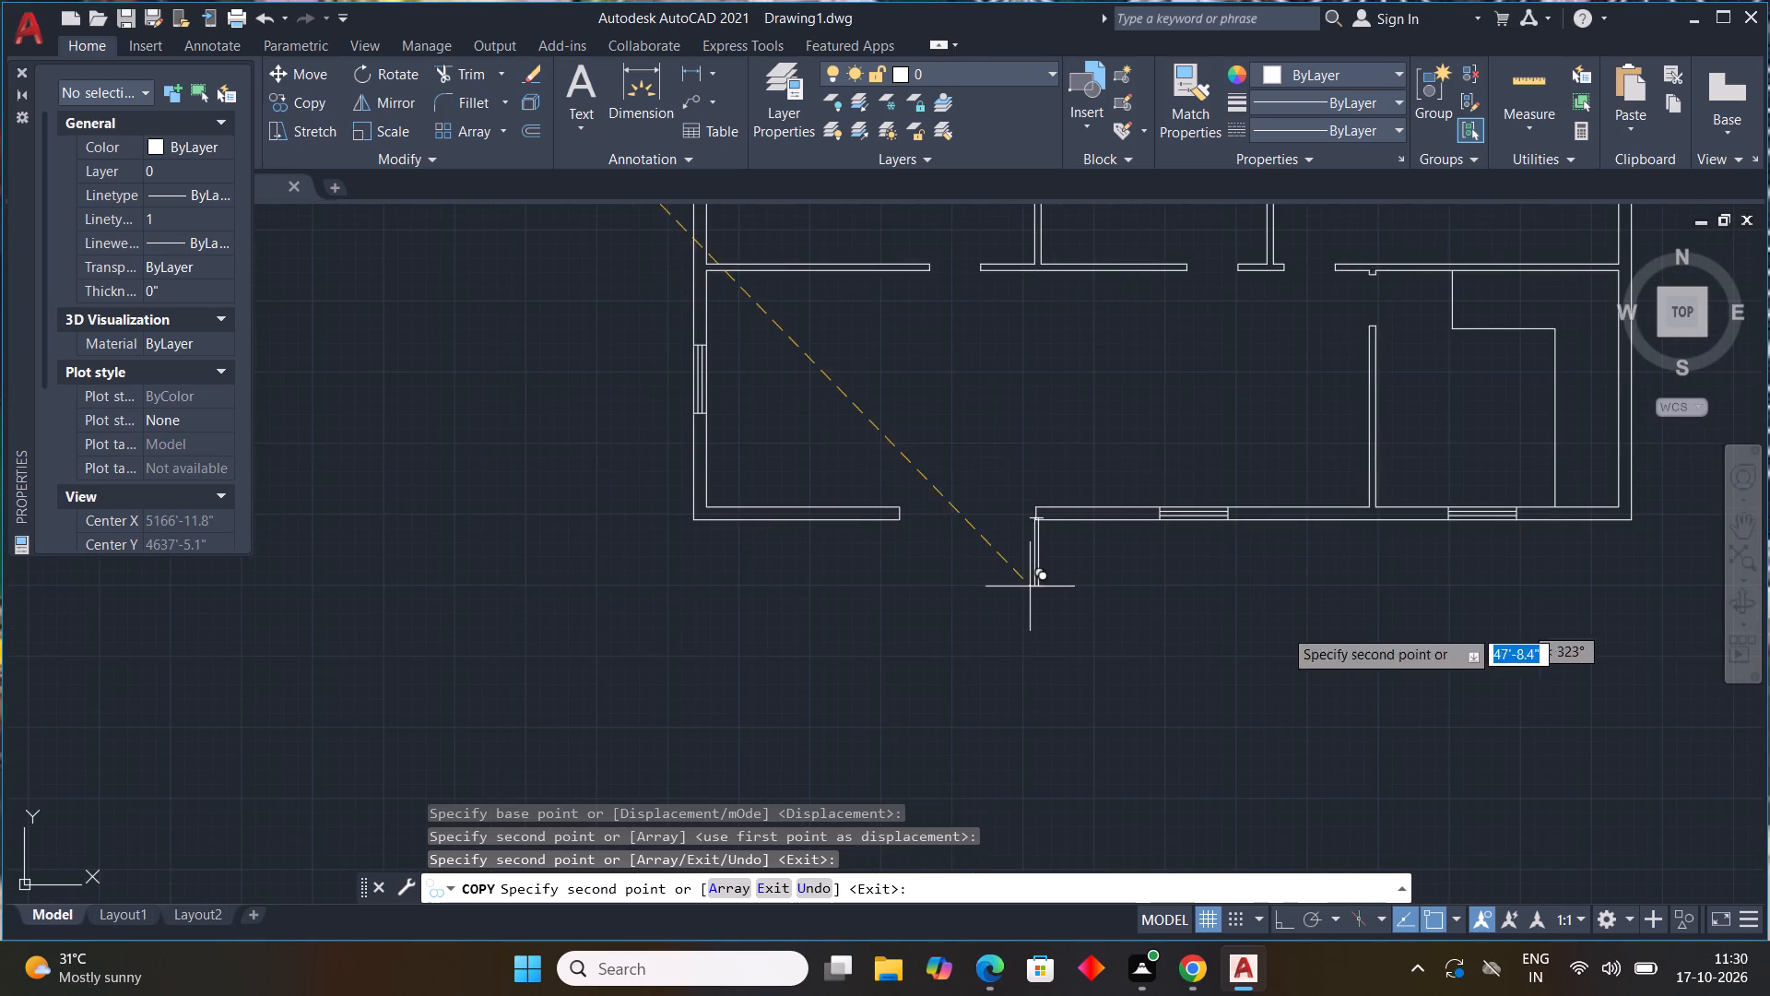
middle_drag(1413, 646, 1083, 787)
scroll(1412, 646, down, 1)
scroll(1219, 455, up, 2)
click(1200, 440)
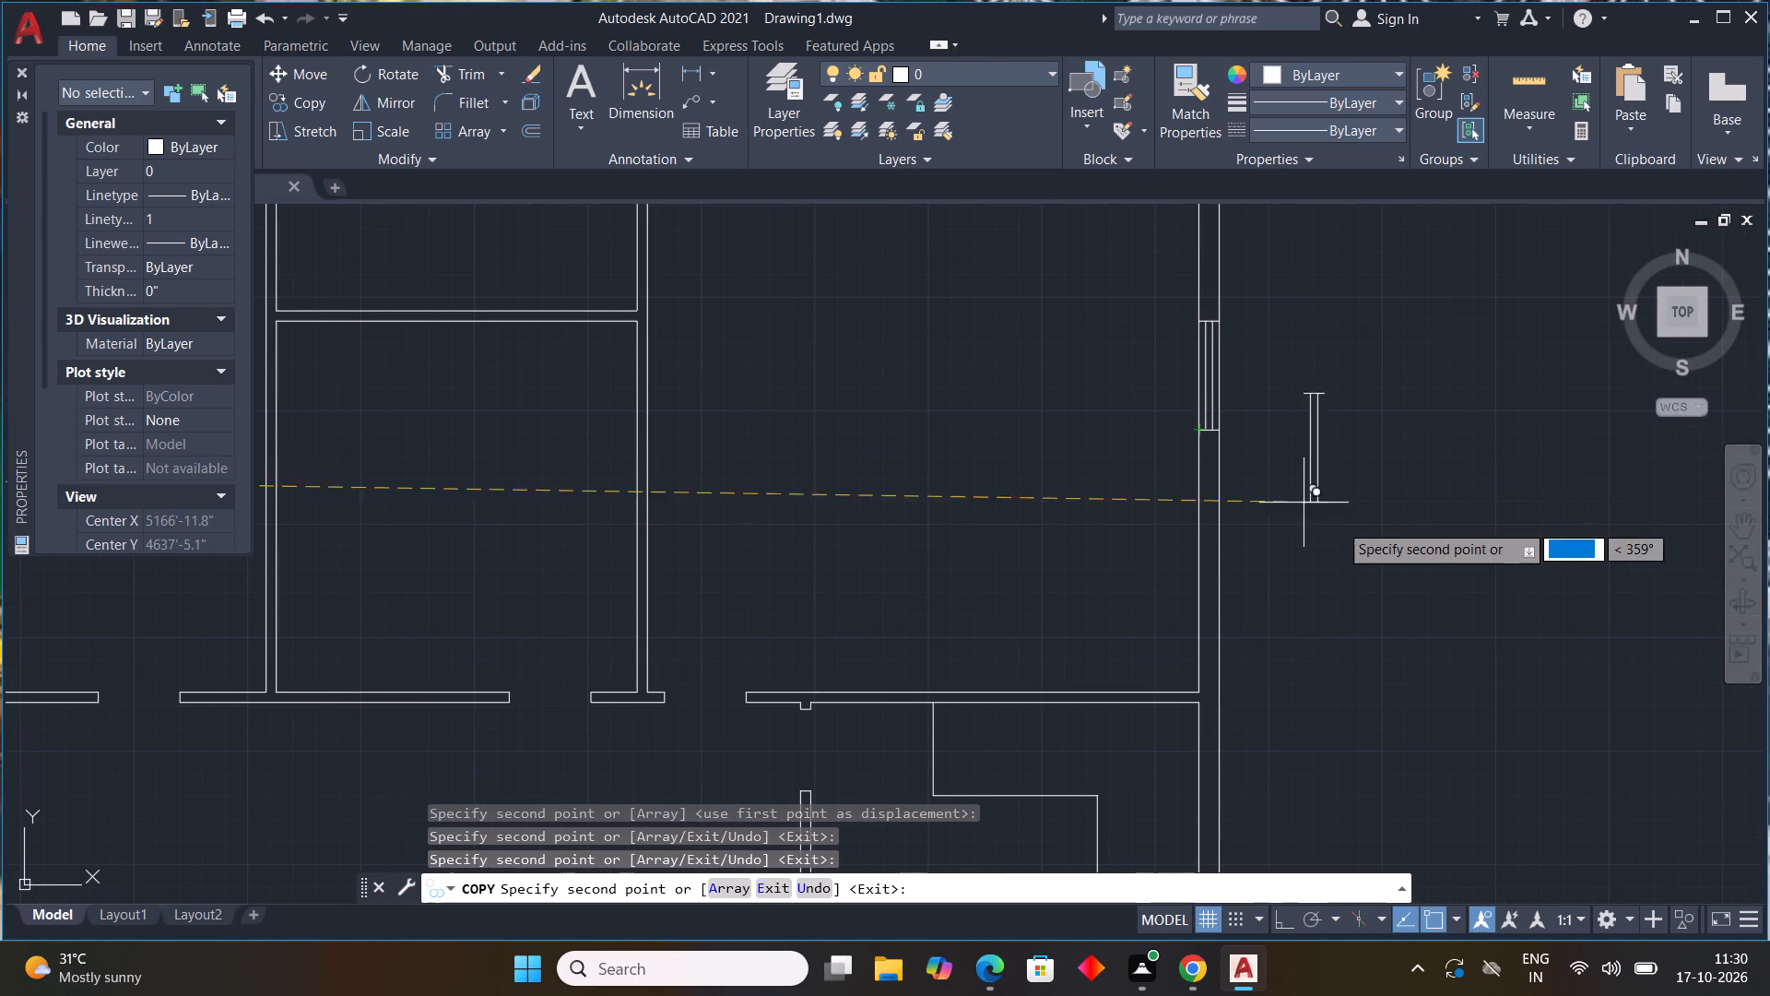
scroll(1365, 551, down, 3)
scroll(1375, 658, up, 3)
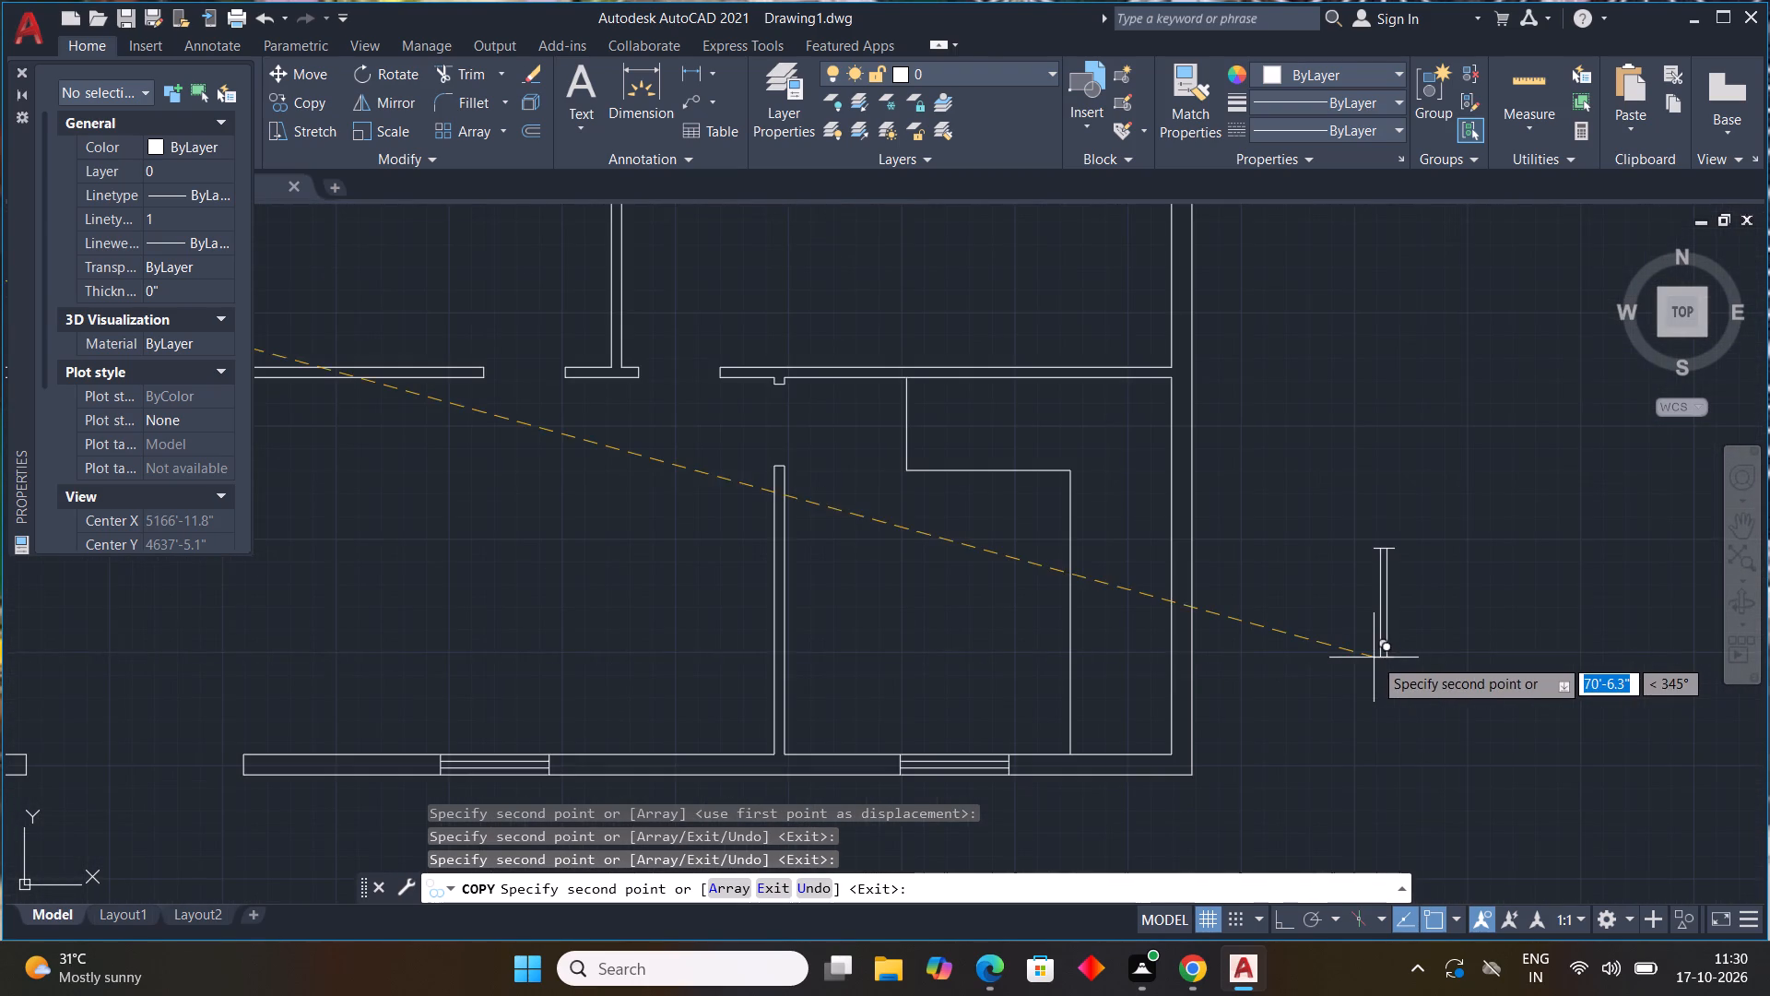
middle_drag(1360, 639, 1233, 531)
middle_drag(1220, 528, 1209, 525)
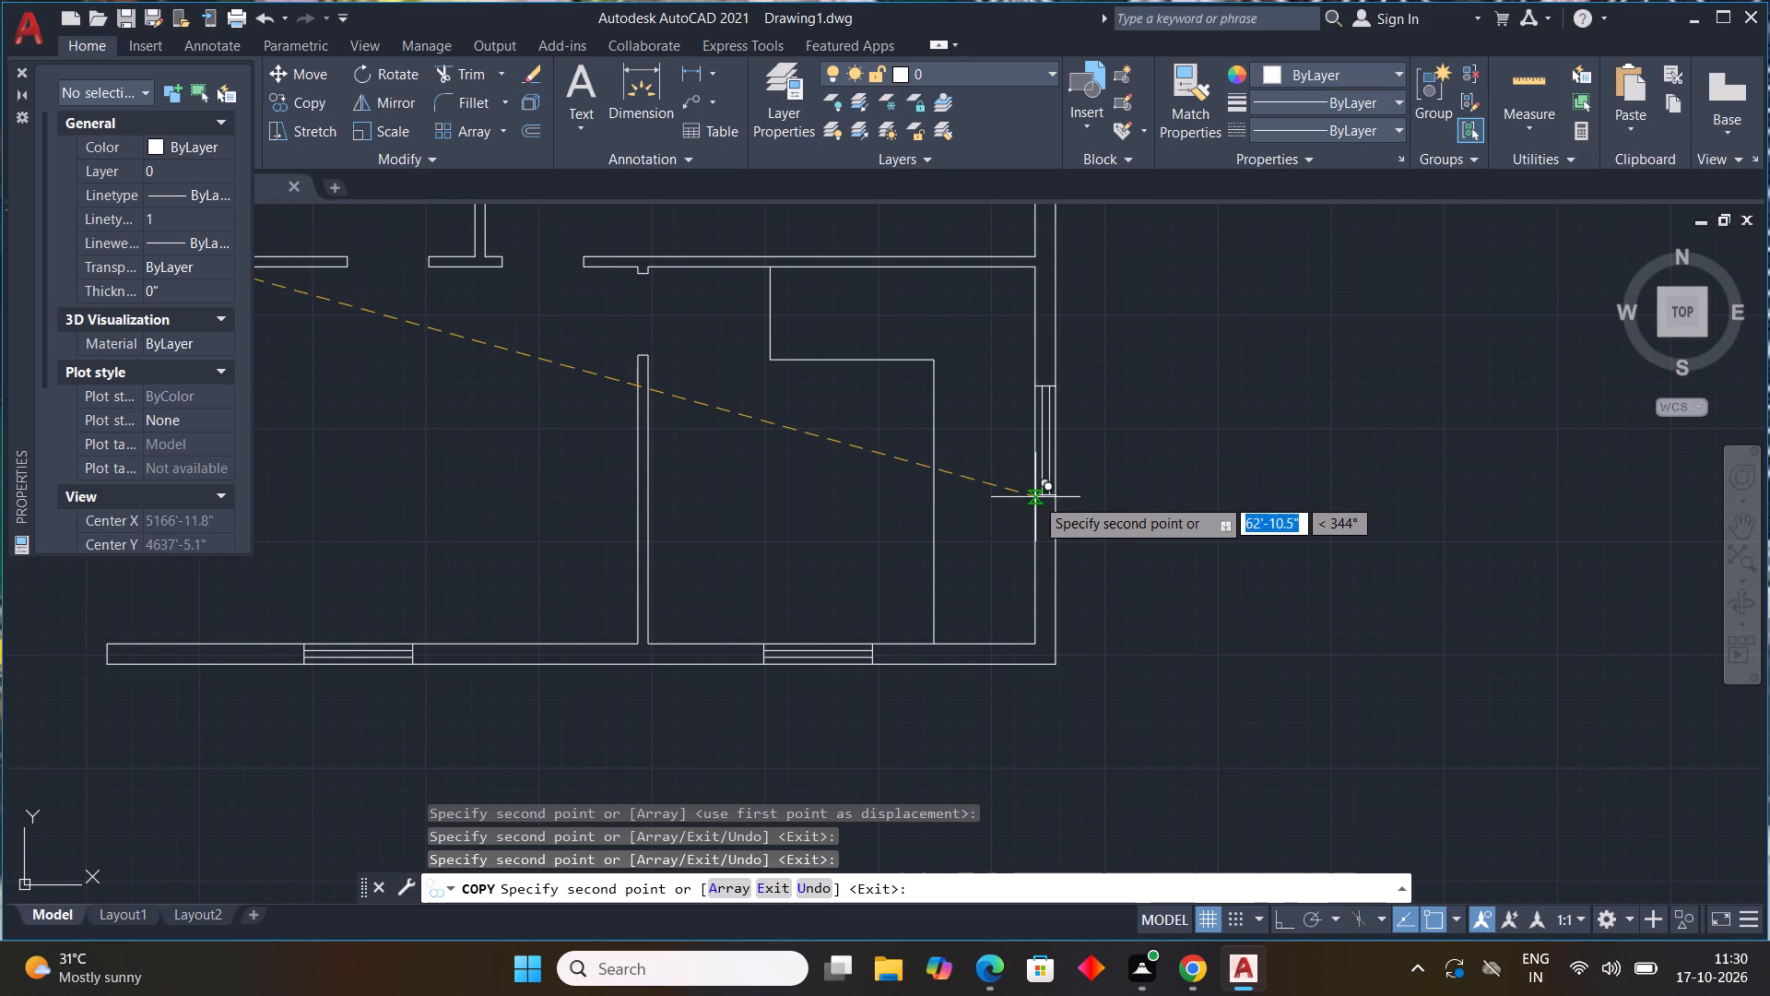
click(1035, 497)
key(Escape)
key(Escape)
key(Escape)
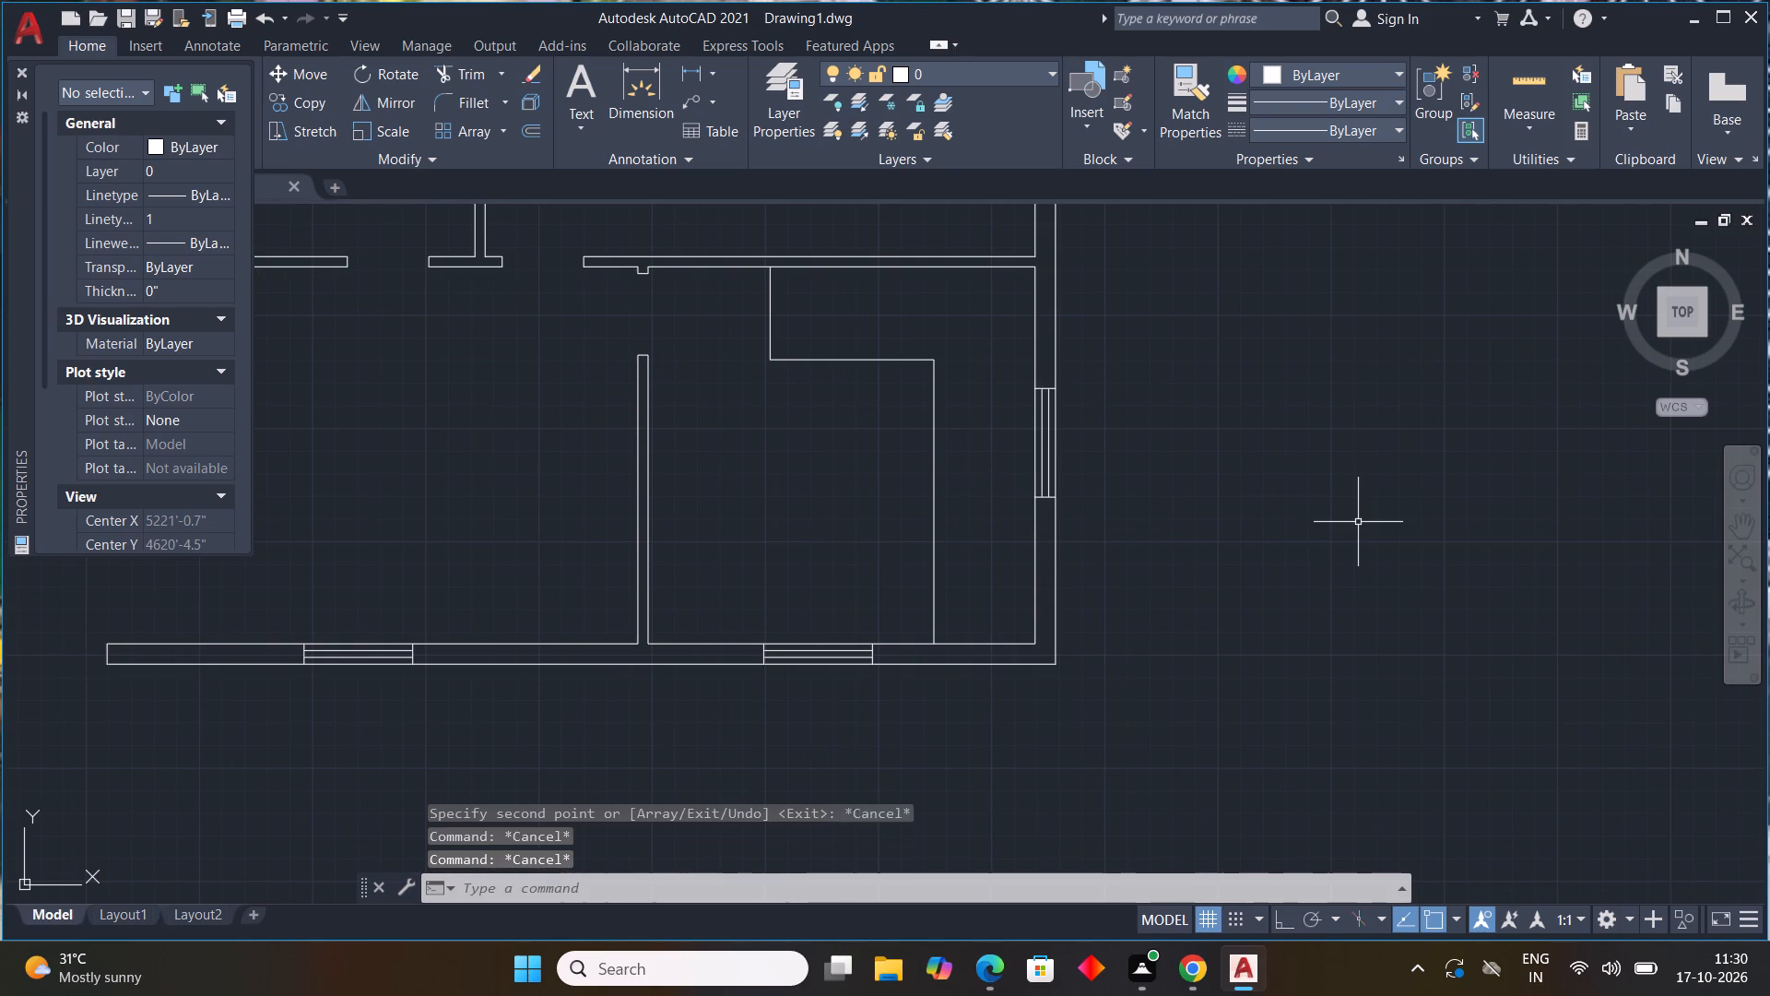
key(Escape)
key(Escape)
key(Escape)
key(Escape)
key(Escape)
key(Escape)
key(Escape)
key(Escape)
key(Escape)
key(Escape)
key(Escape)
Draw connected lines from the midpoint of the right jamb below the upper-left room: 1" left, and 3' straight up with ortho on.
scroll(756, 438, down, 2)
middle_drag(578, 397, 764, 469)
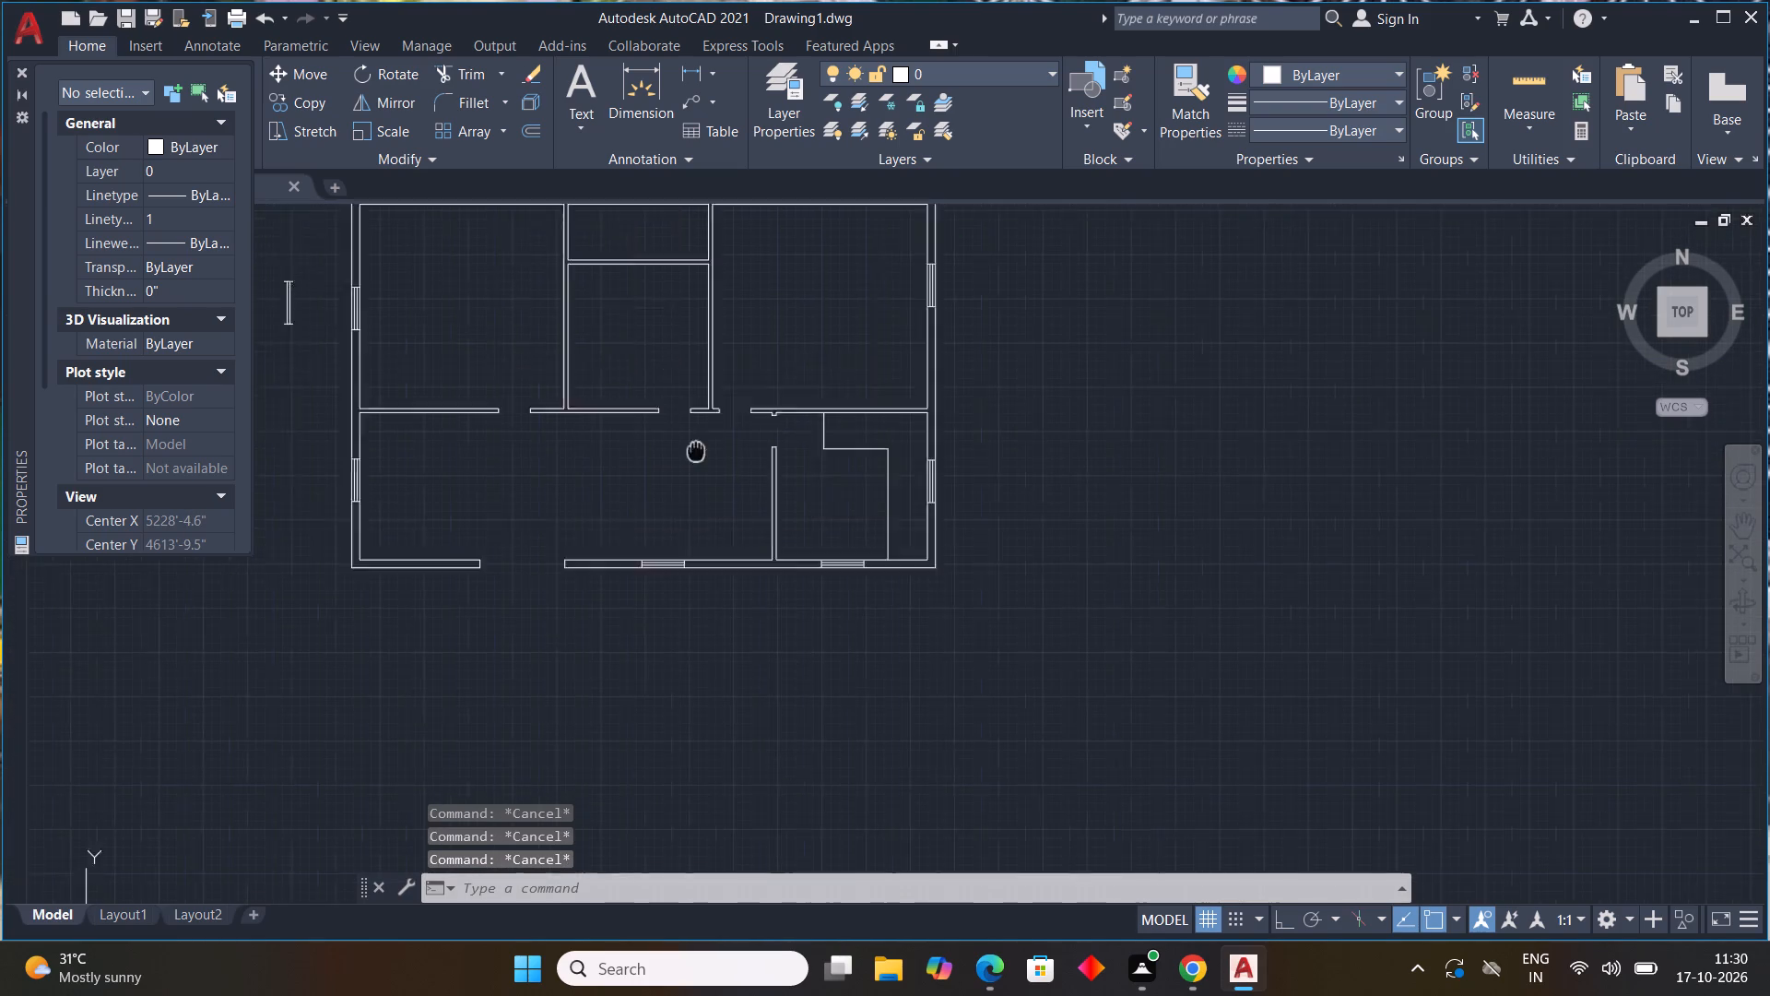
middle_drag(764, 469, 960, 500)
text(L)
key(space)
scroll(850, 471, up, 4)
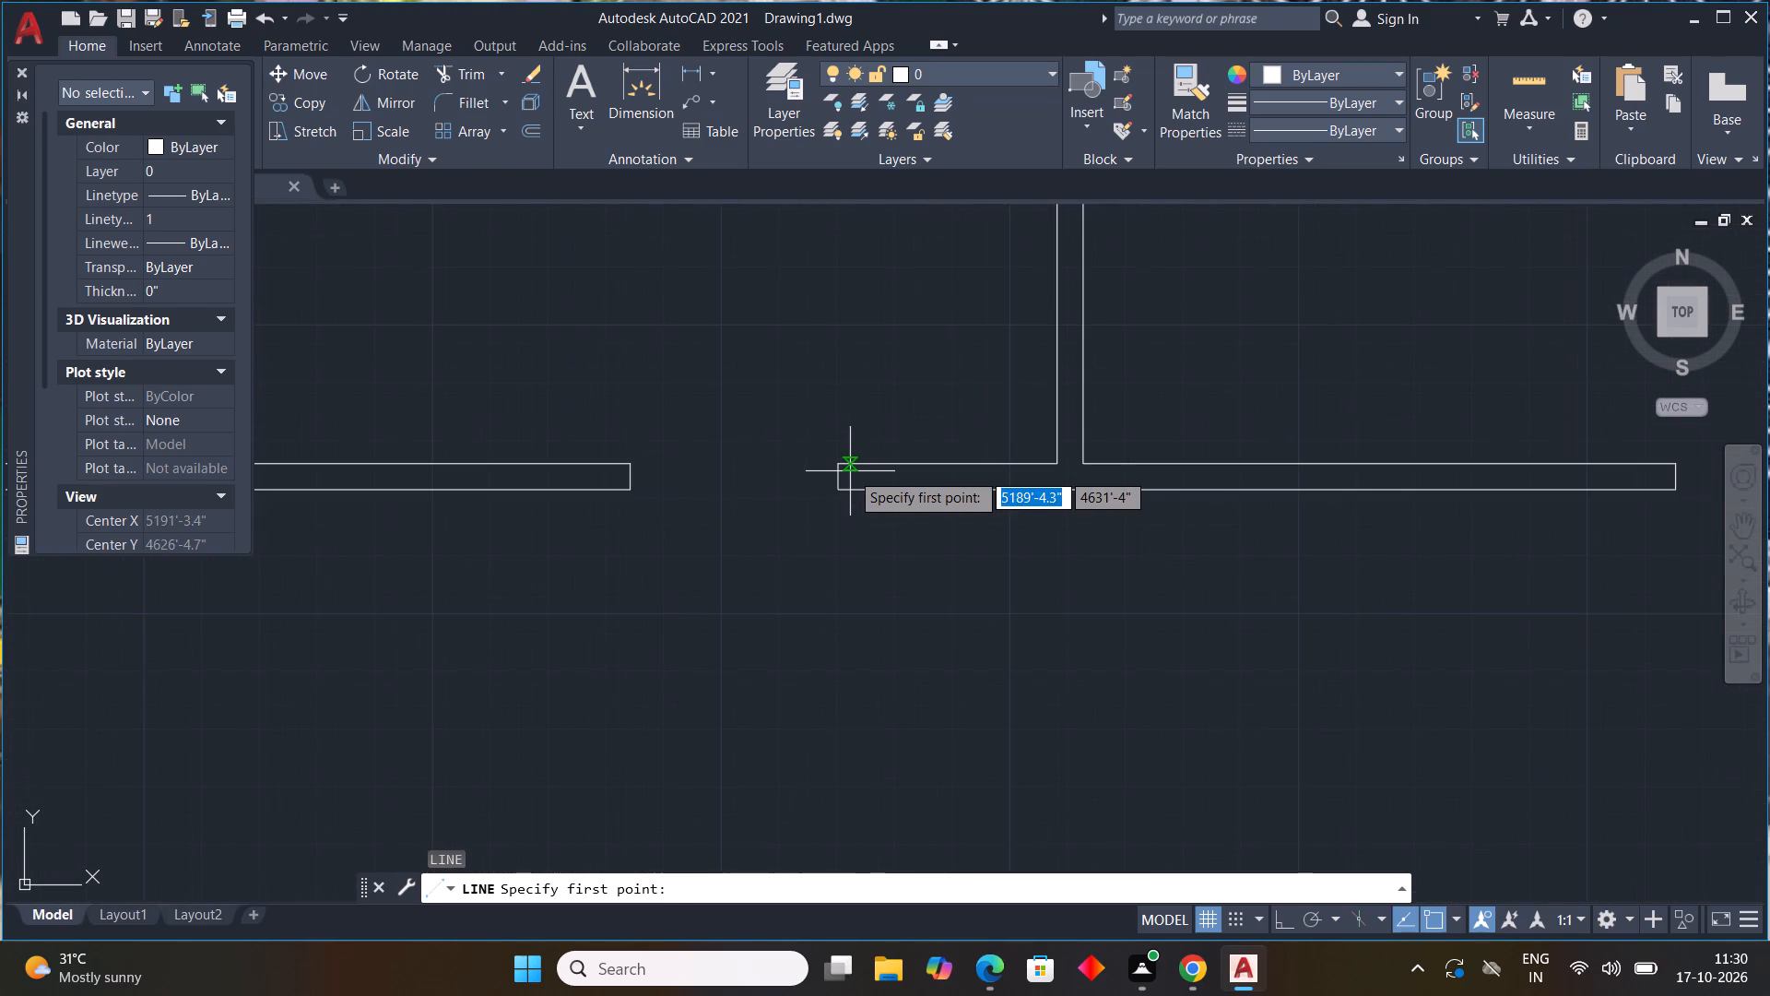
scroll(846, 473, up, 2)
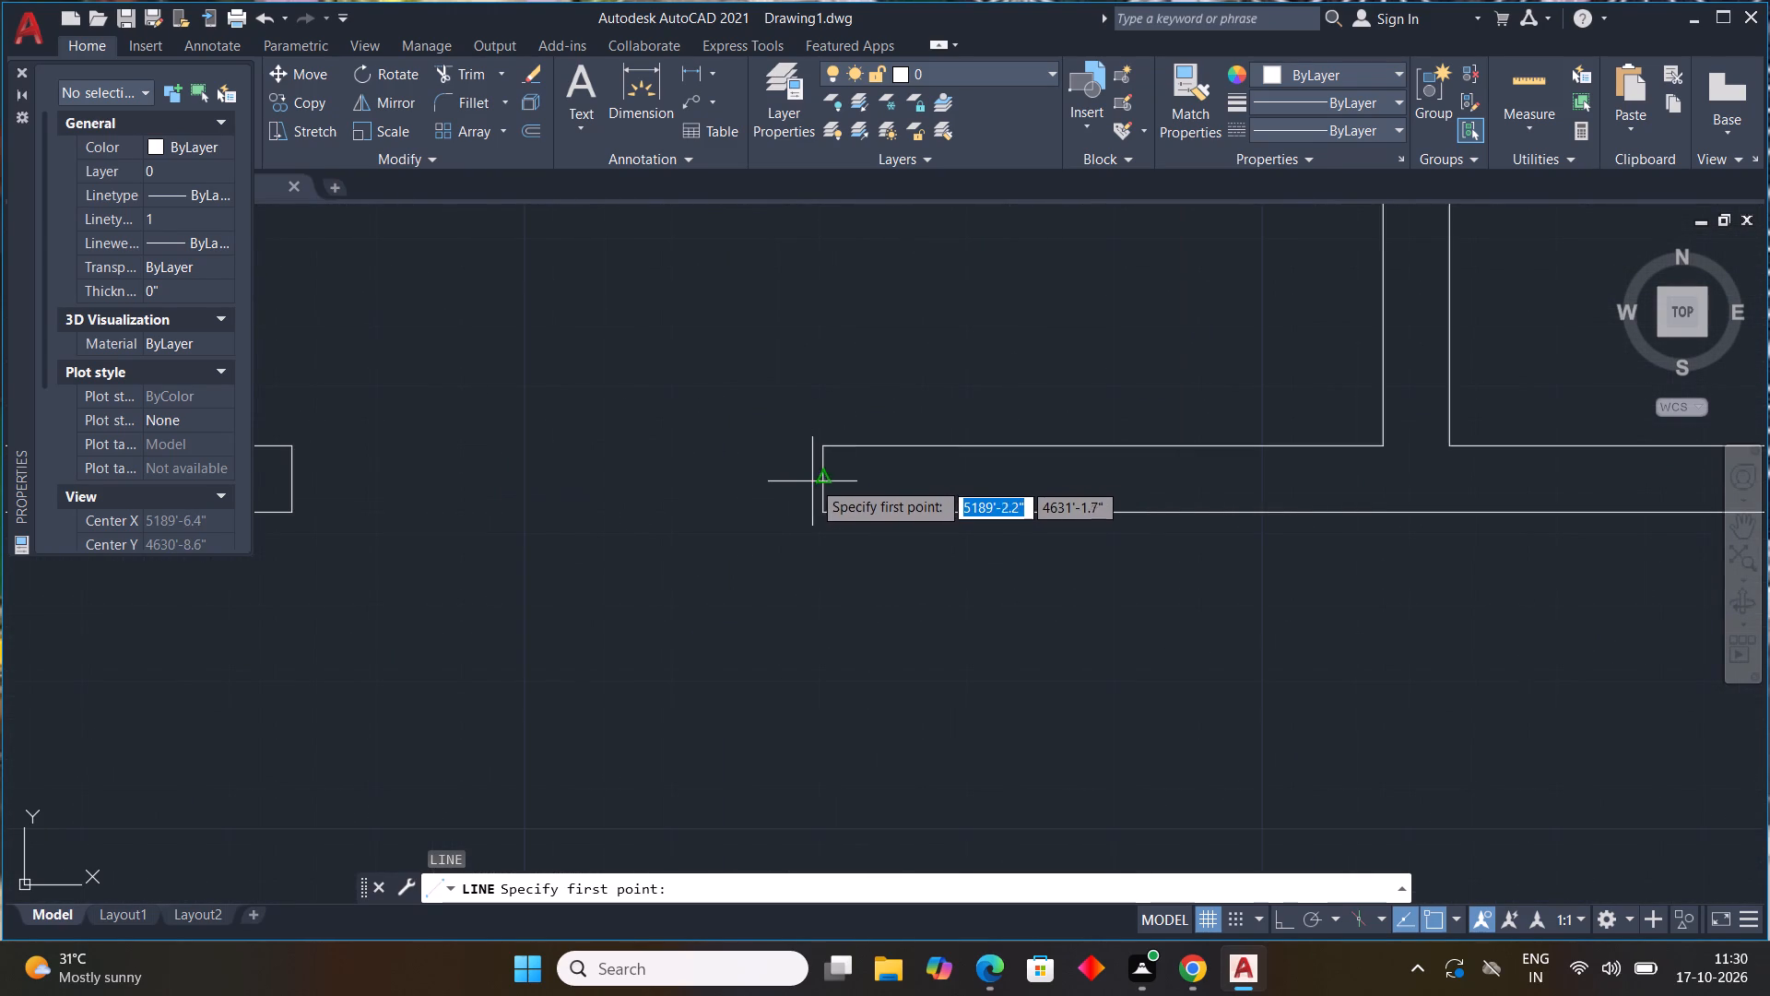
click(816, 479)
key(1)
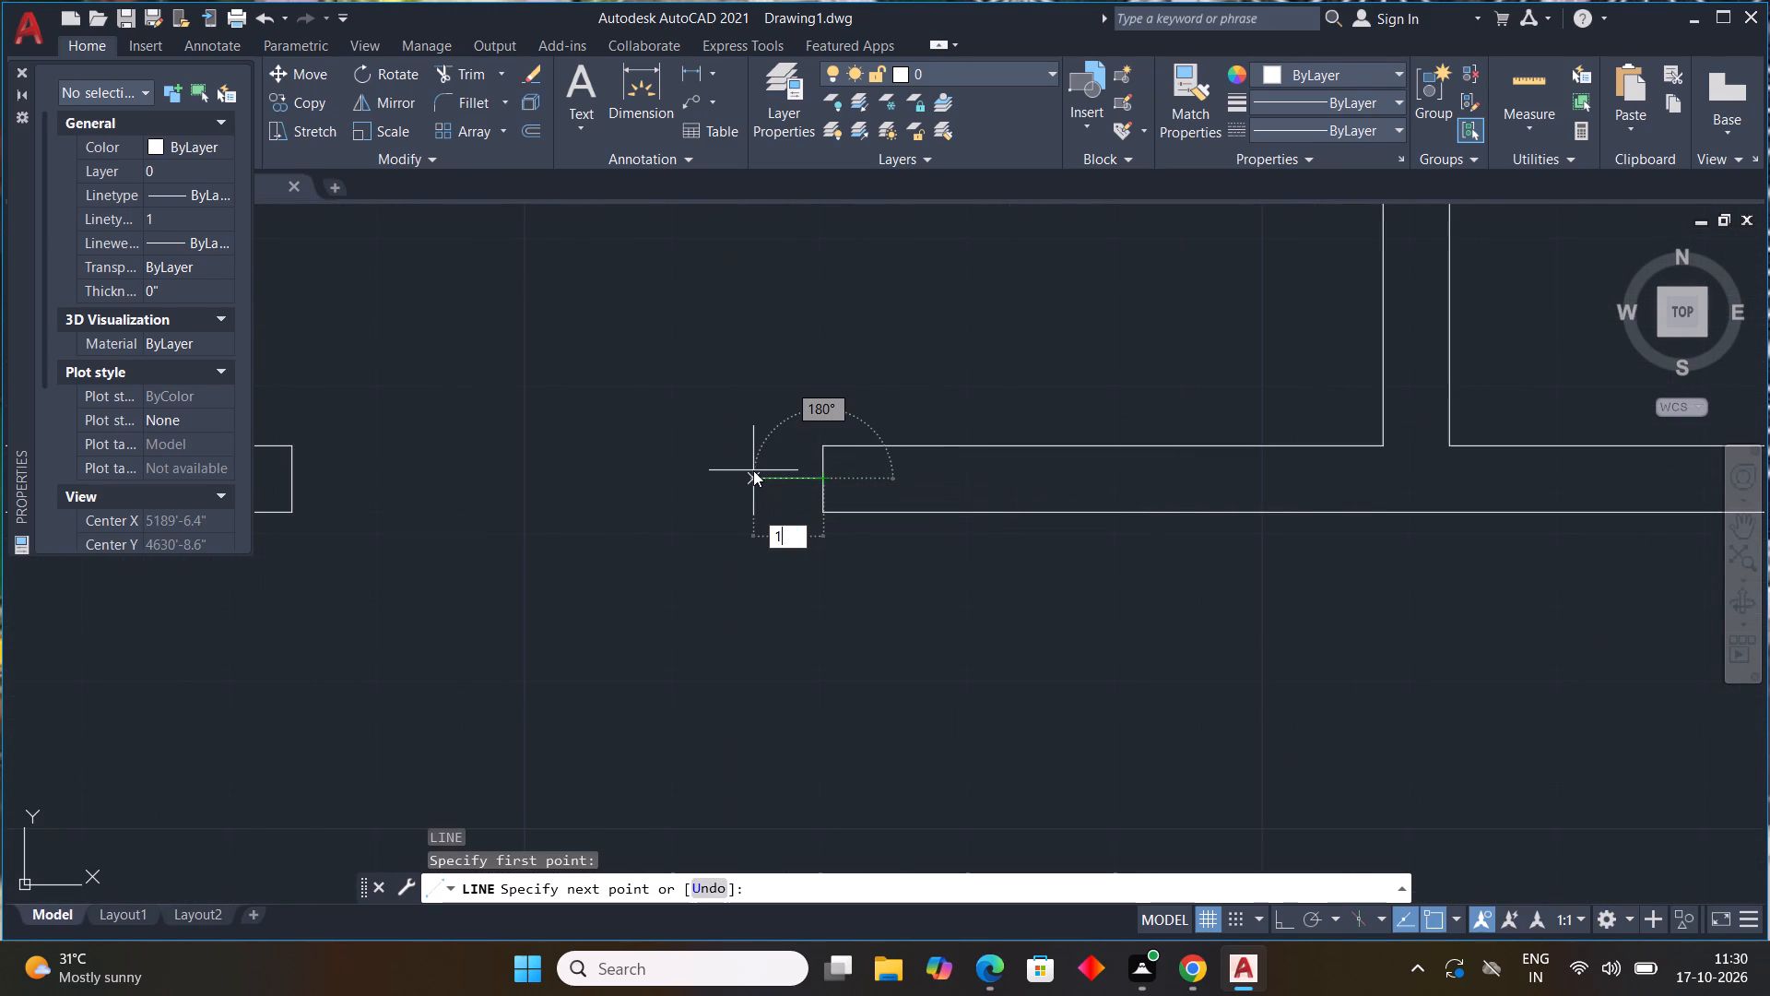
key(shift+quotedbl)
key(Return)
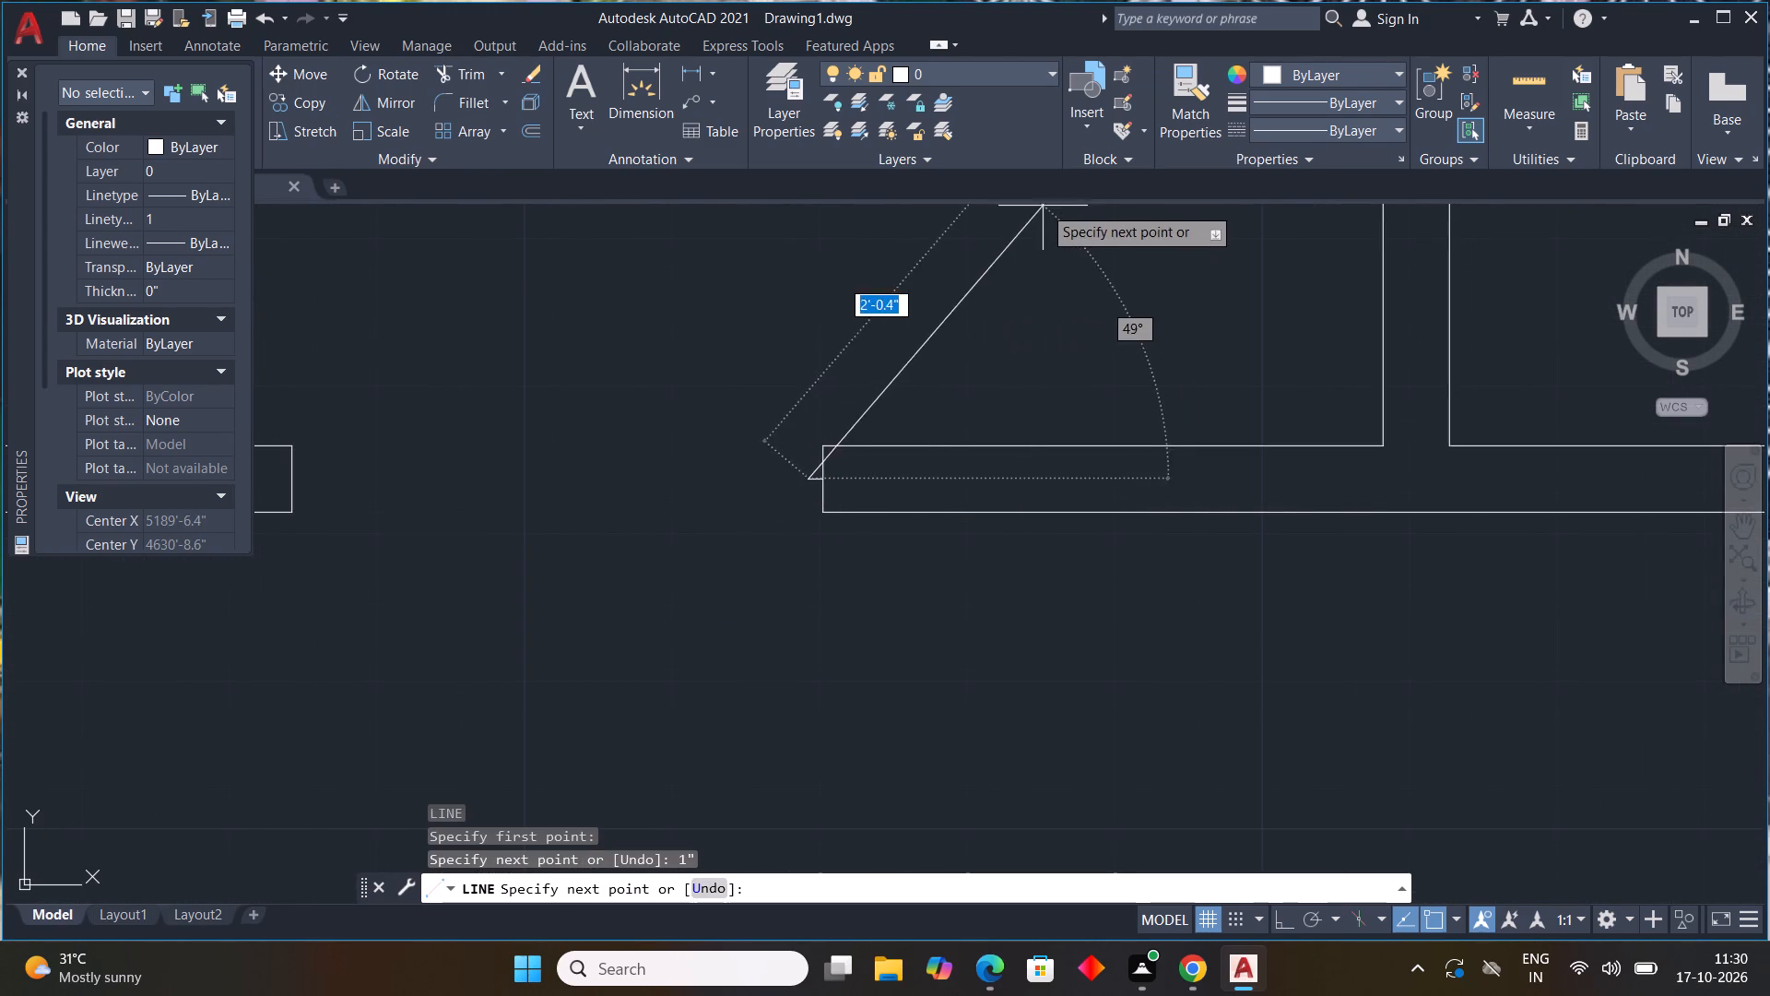
key(F8)
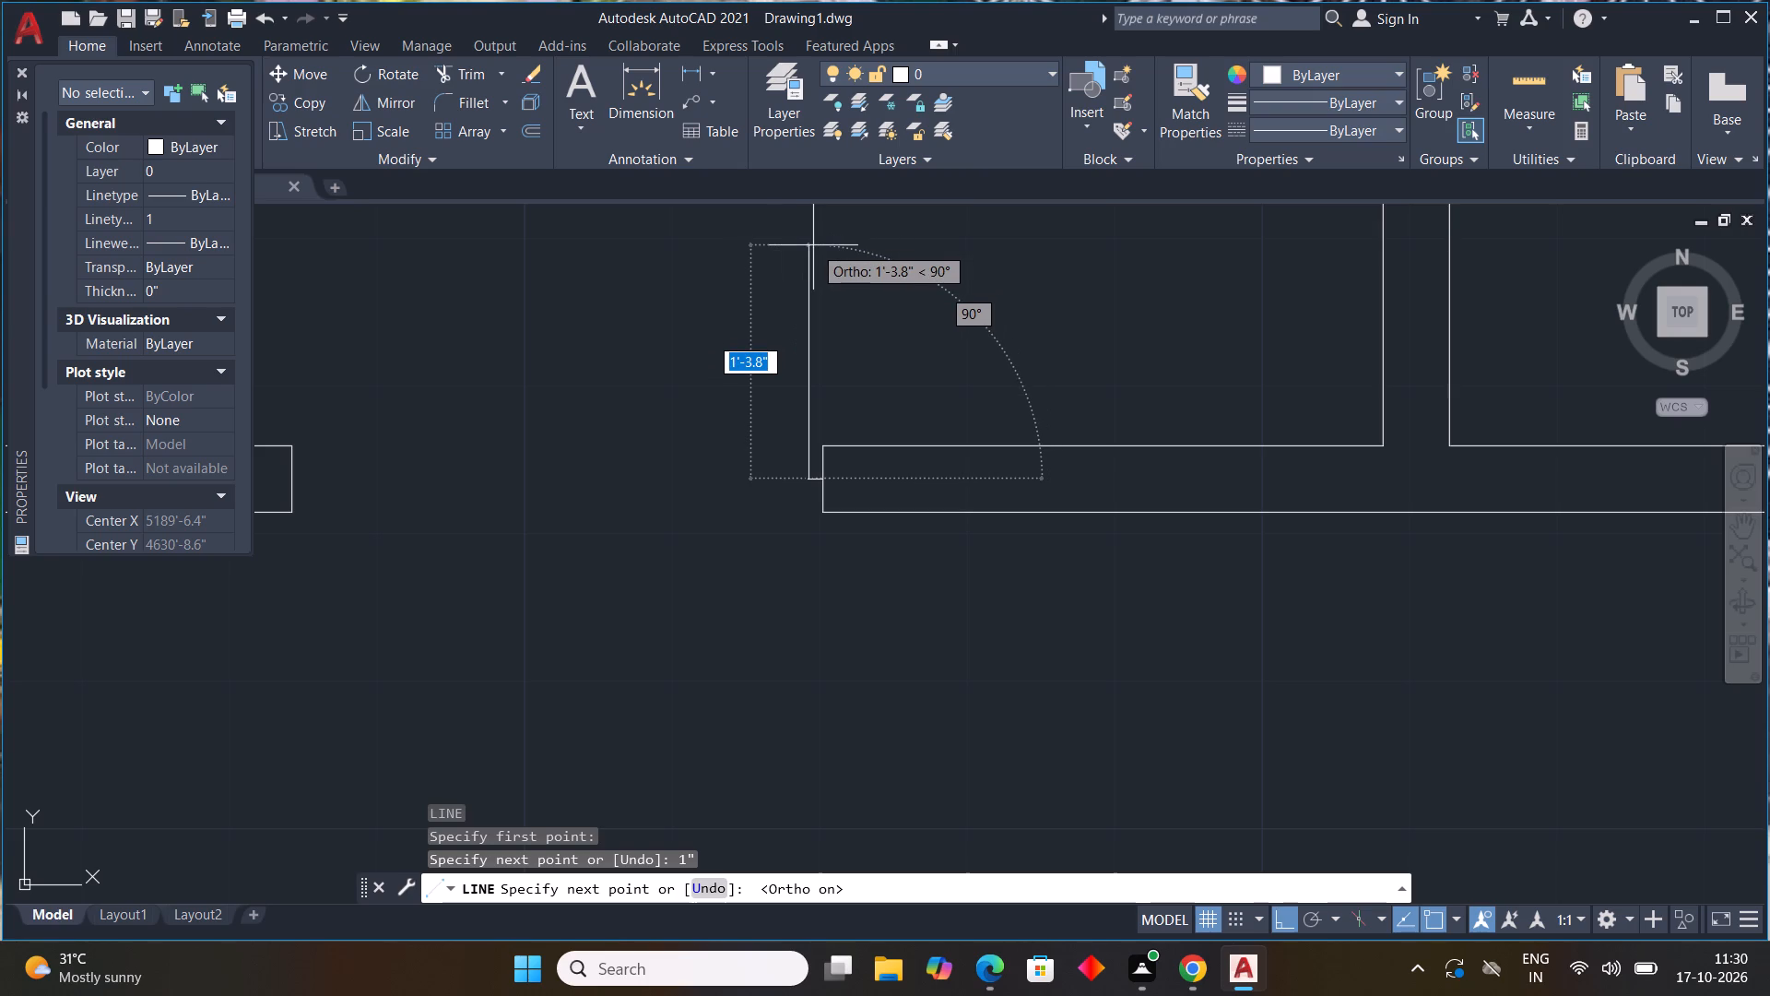
text(3')
key(Return)
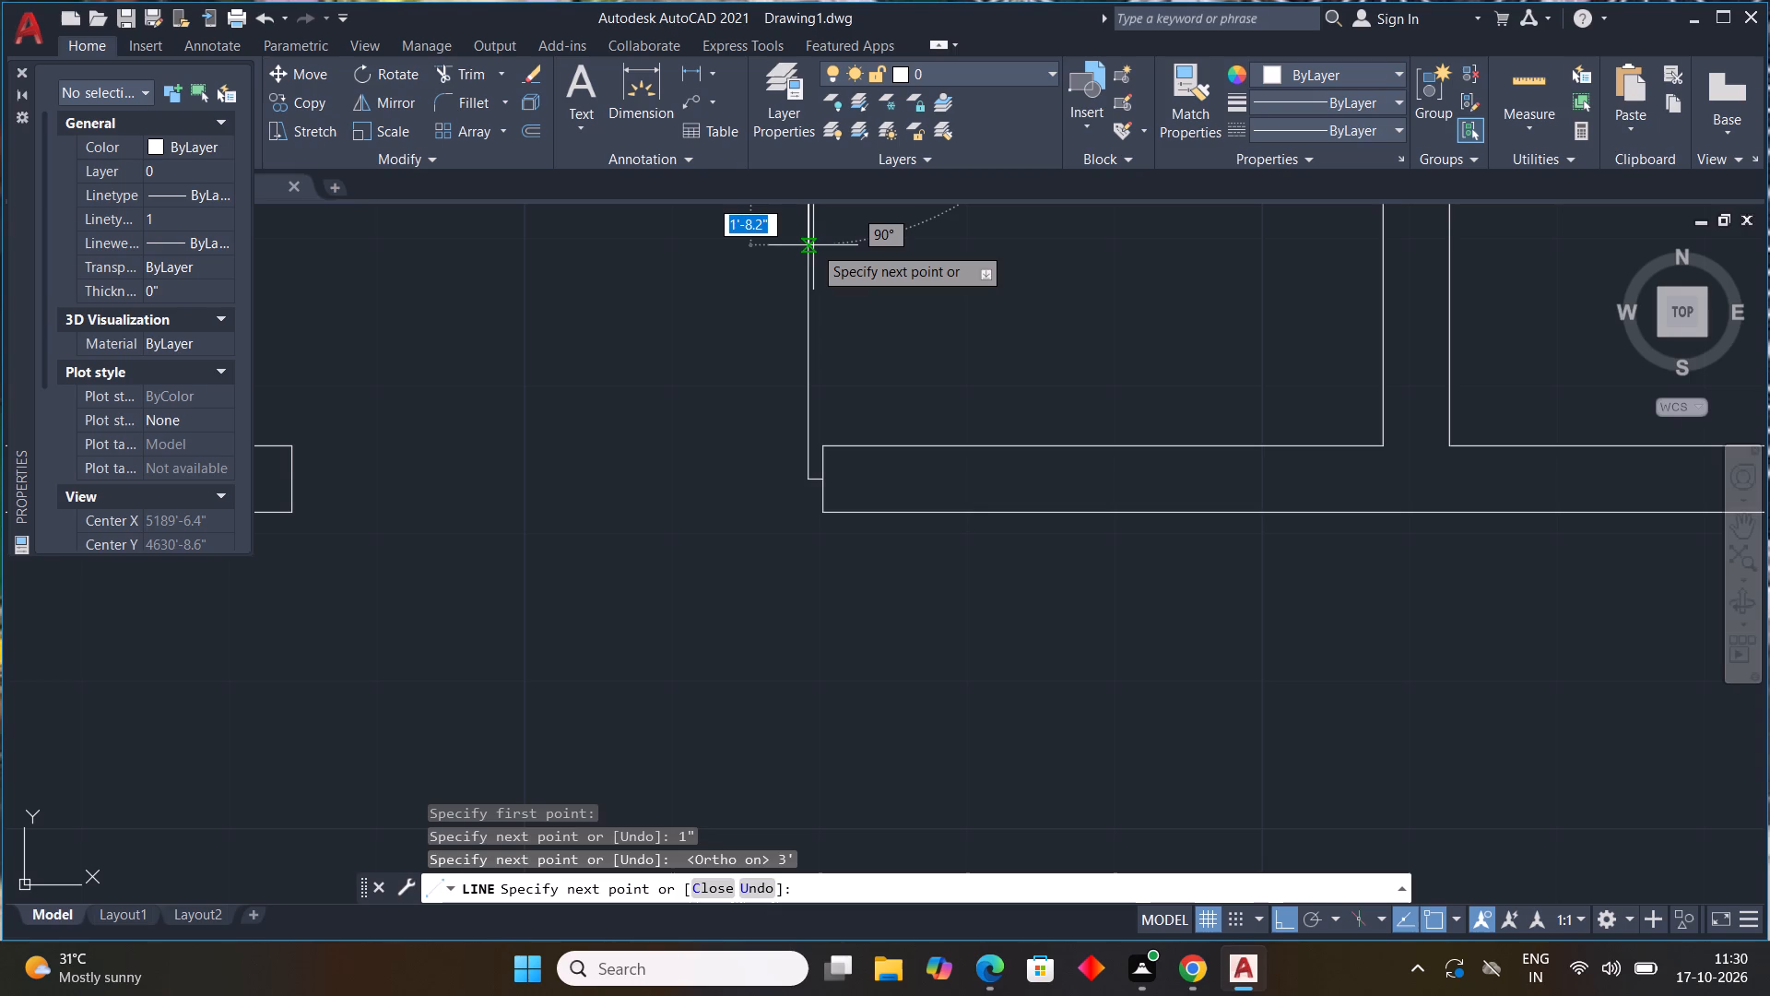
Complete the upper-left room's door leaf with a 1" line across its top and a vertical line down to the partition's corner.
scroll(1077, 293, down, 2)
middle_drag(1061, 353, 1017, 503)
middle_click(1015, 503)
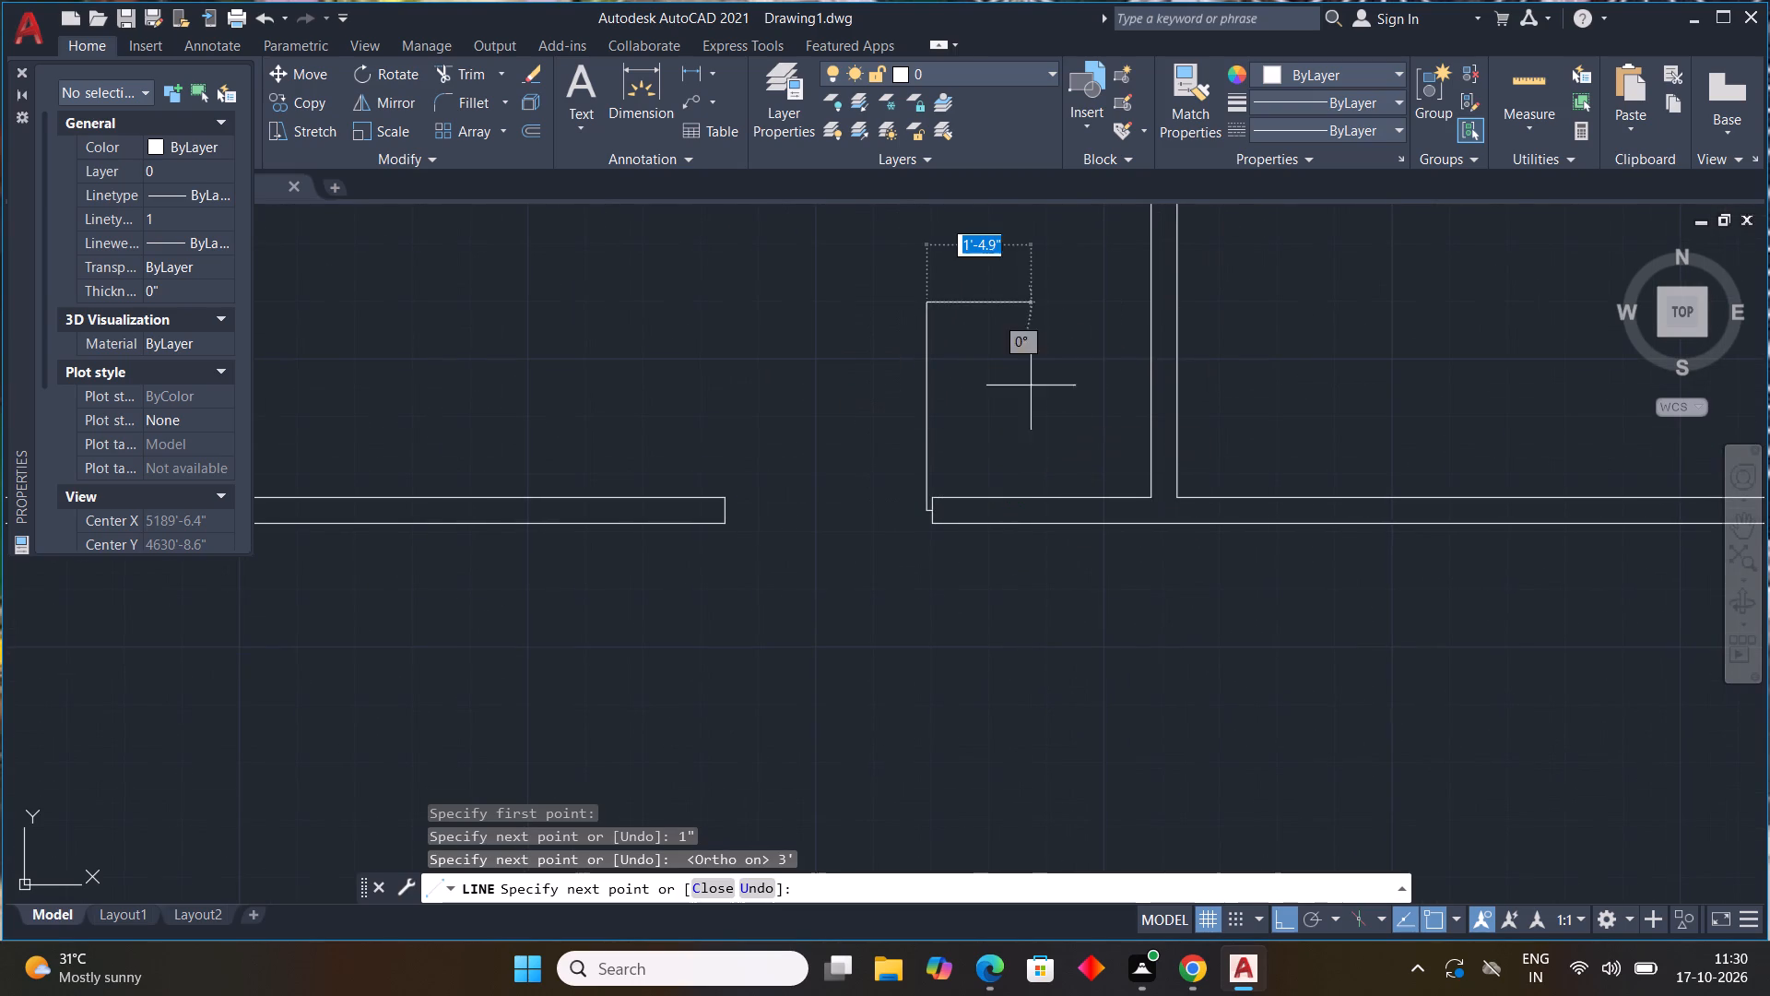
key(1)
key(shift+quotedbl)
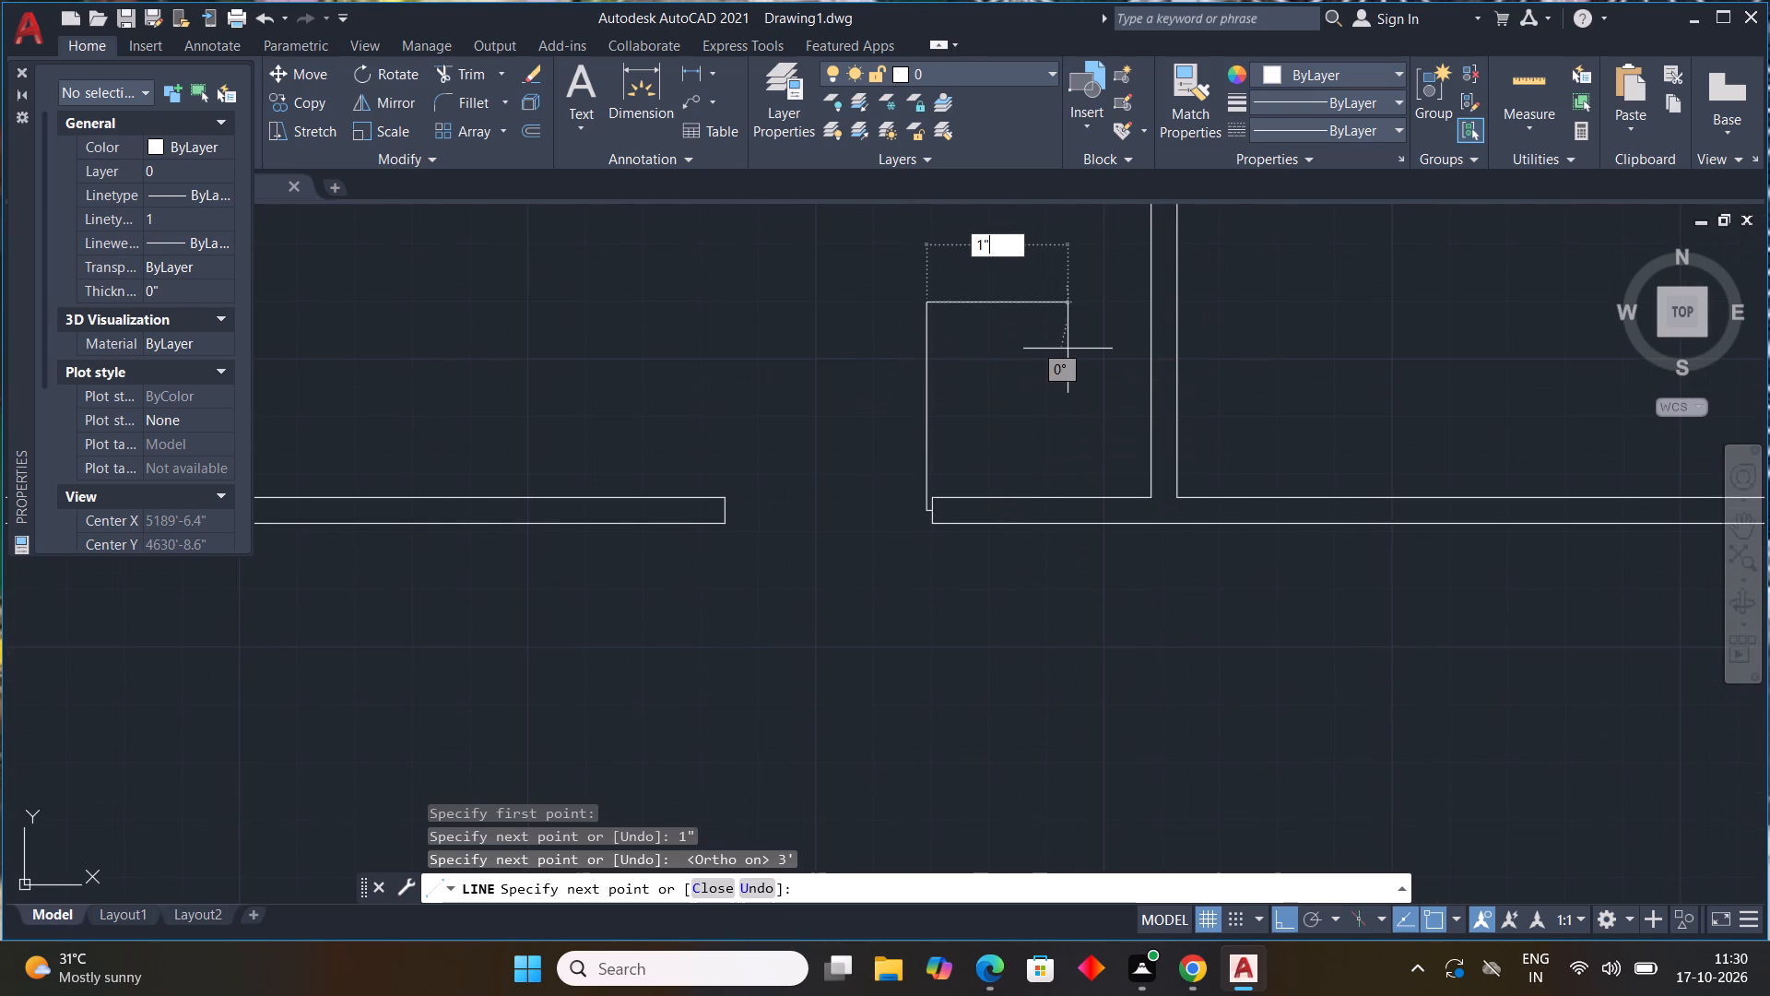
key(space)
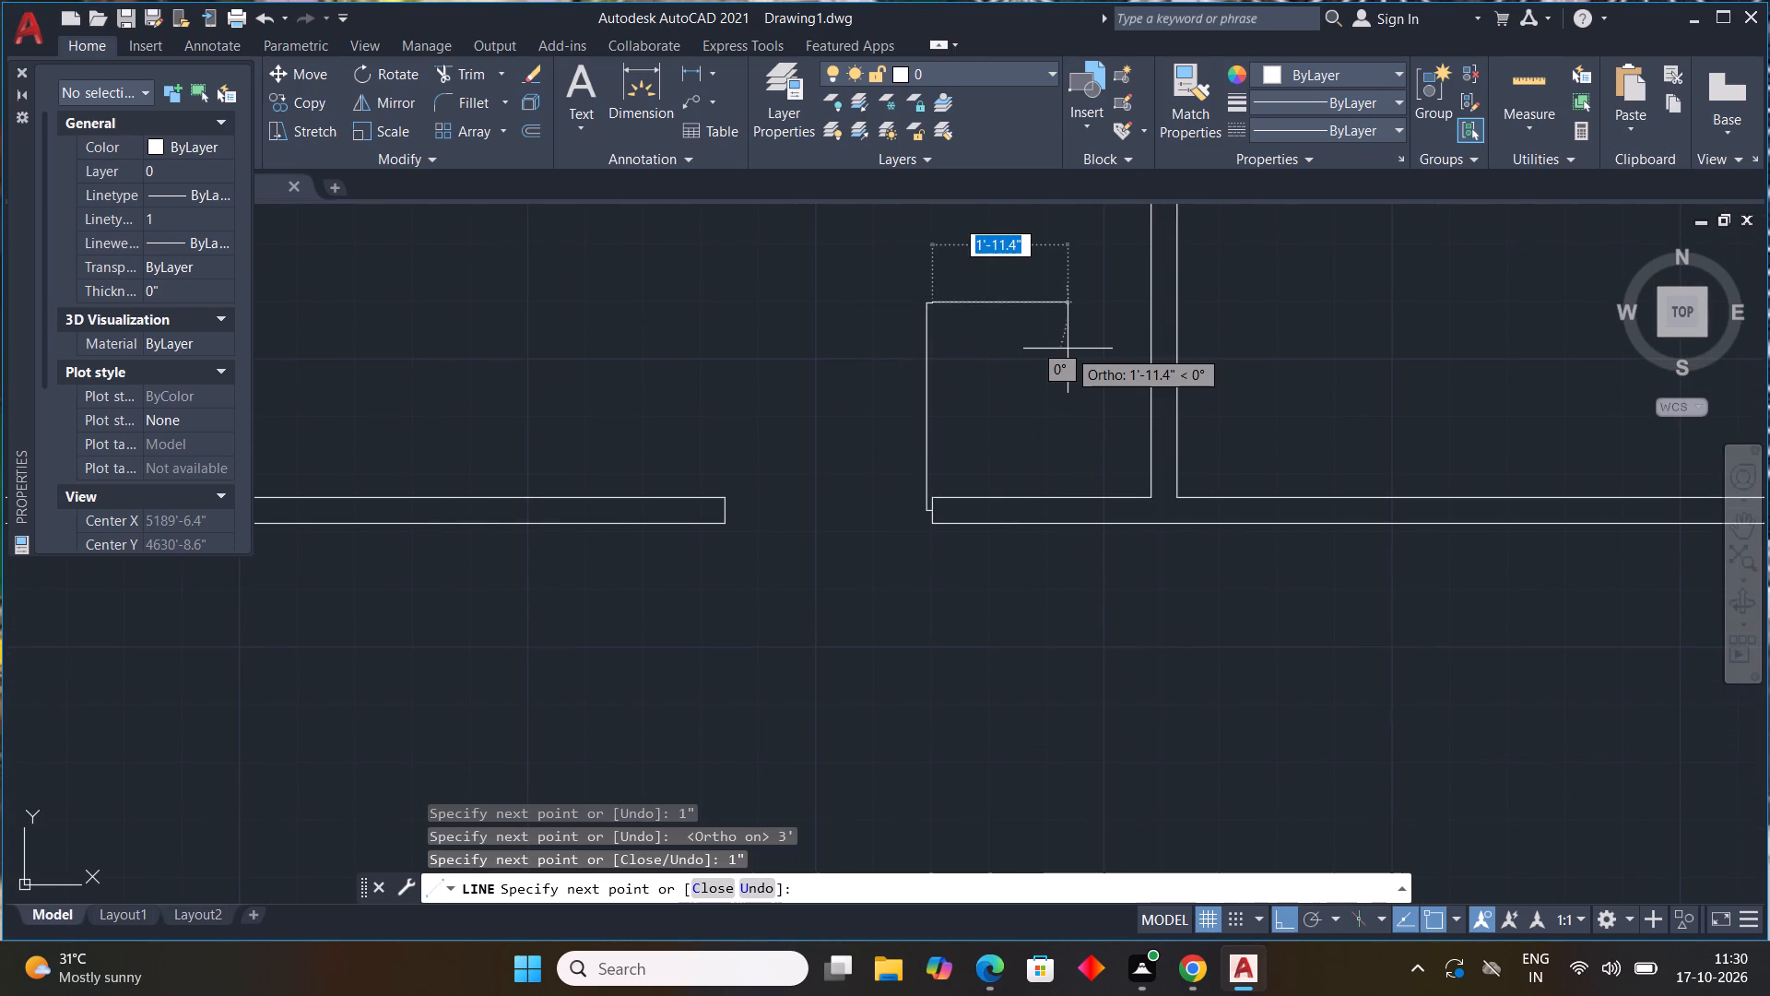
scroll(932, 477, up, 3)
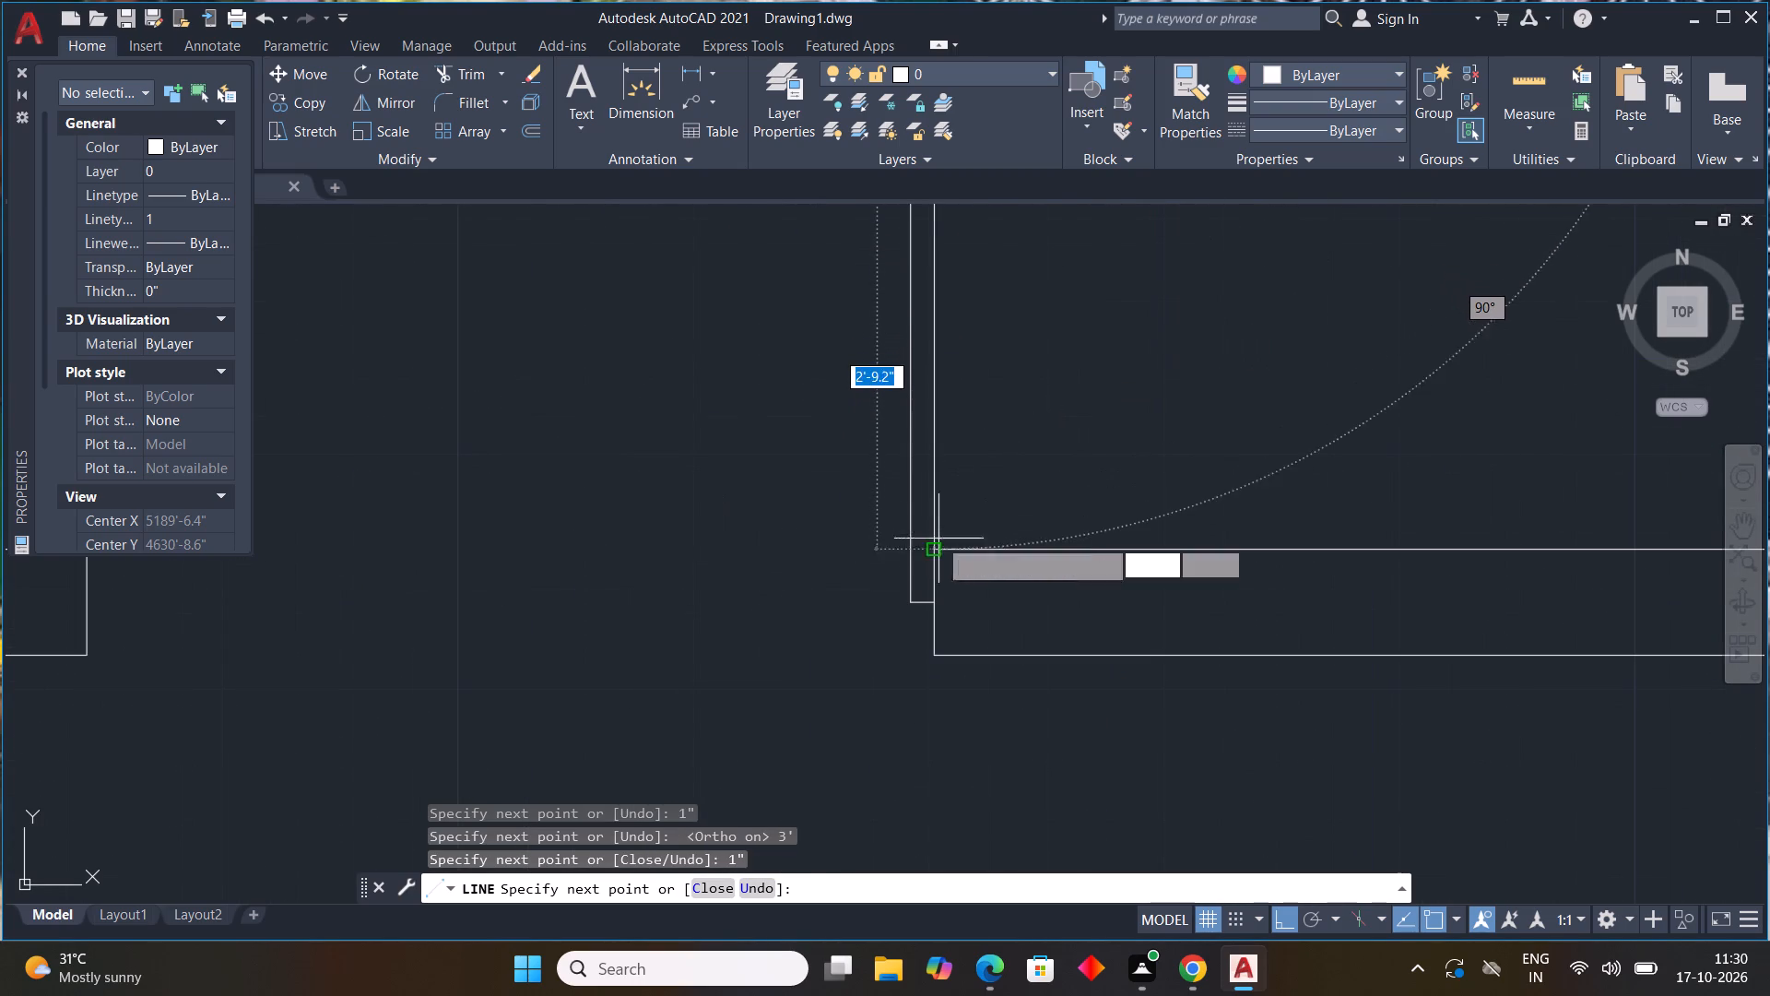
click(938, 553)
key(Escape)
scroll(1021, 550, down, 4)
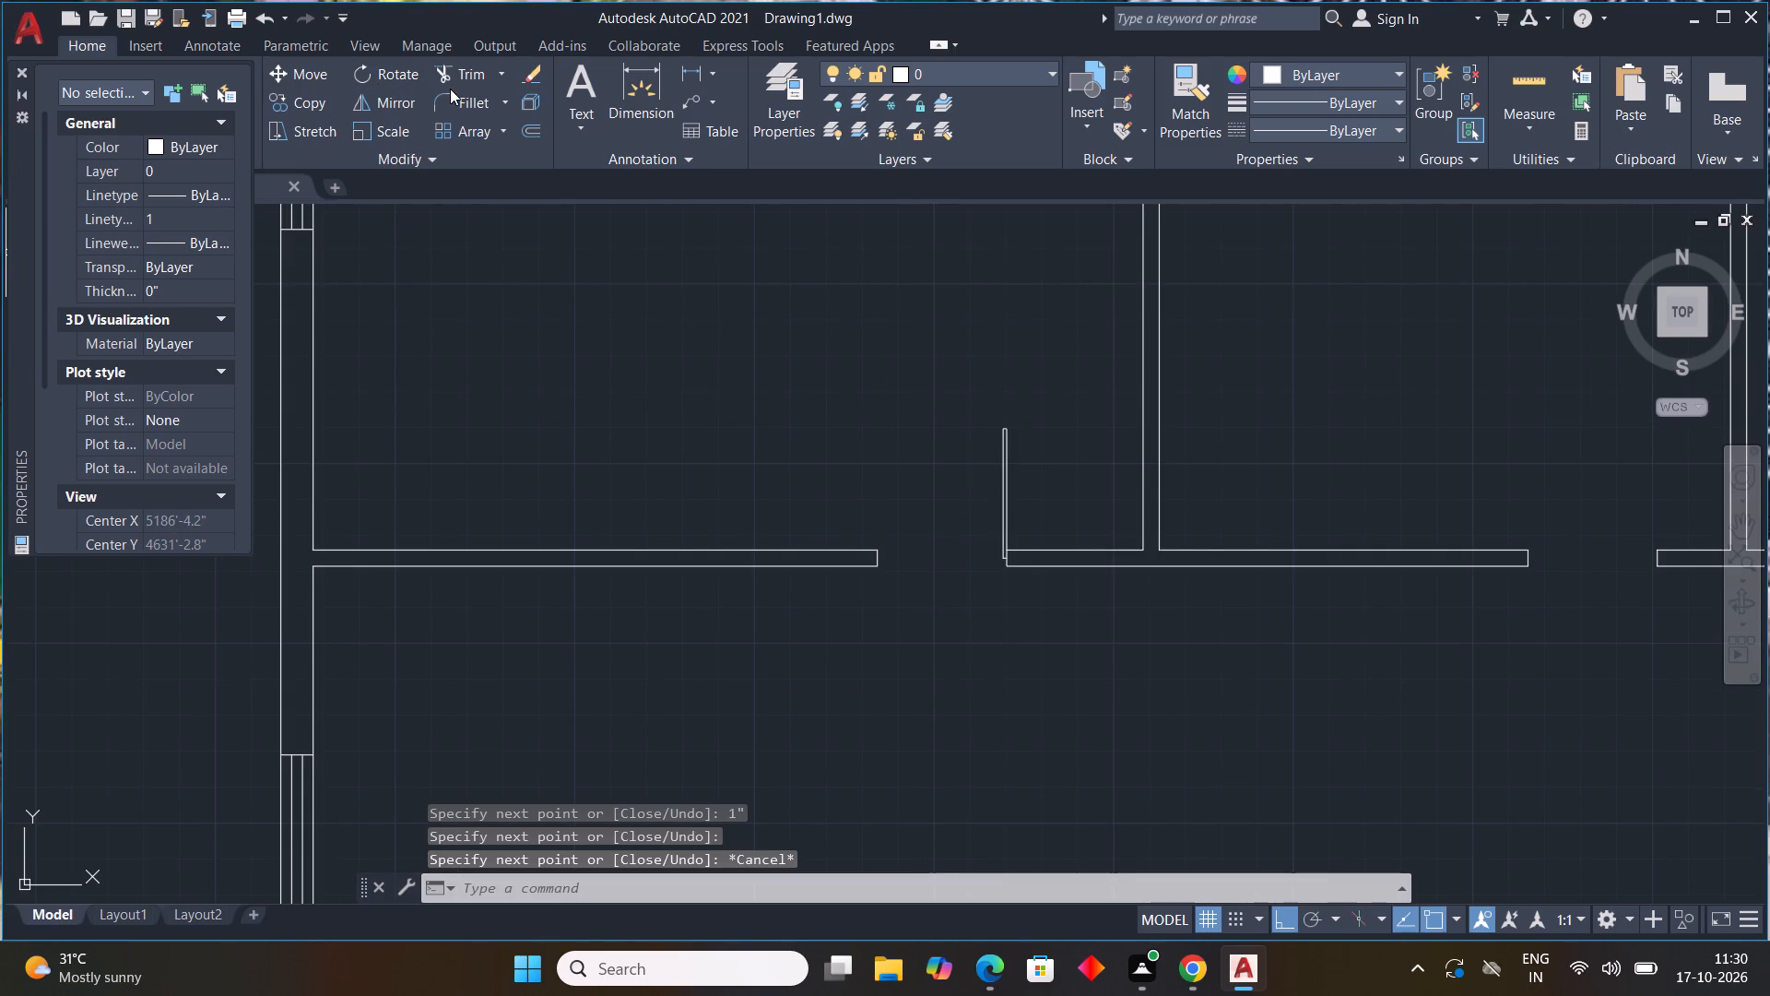
Close the Properties palette.
click(24, 74)
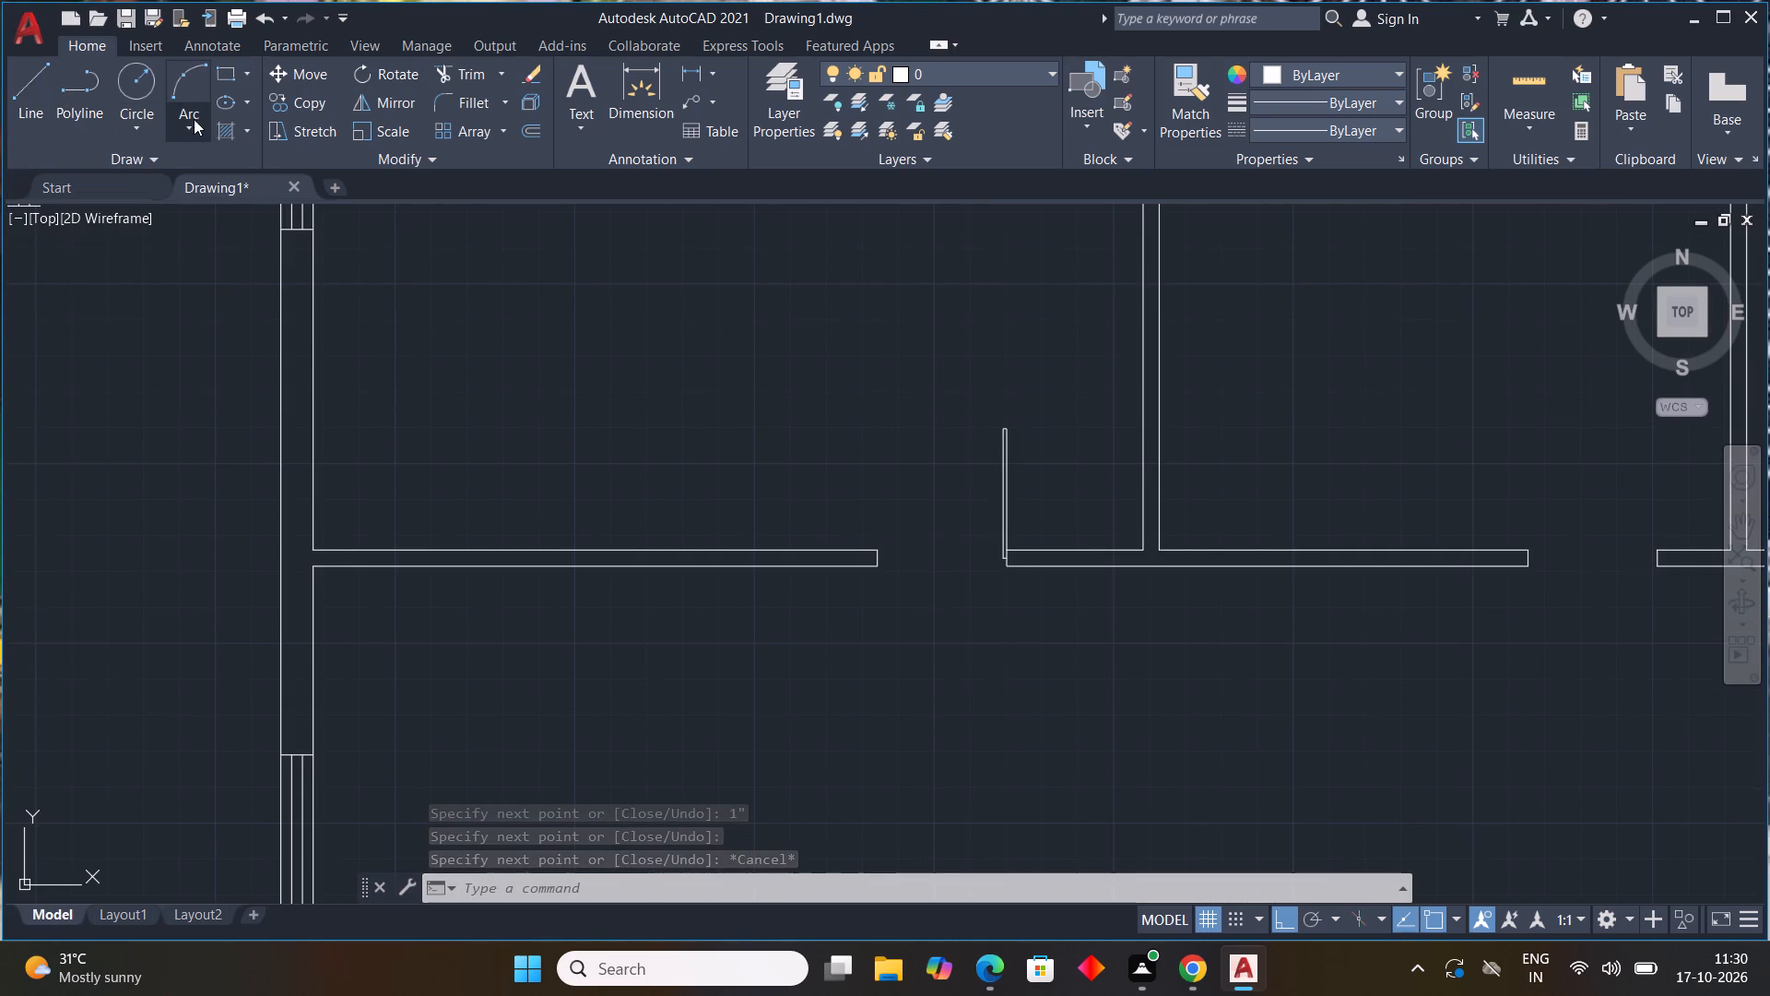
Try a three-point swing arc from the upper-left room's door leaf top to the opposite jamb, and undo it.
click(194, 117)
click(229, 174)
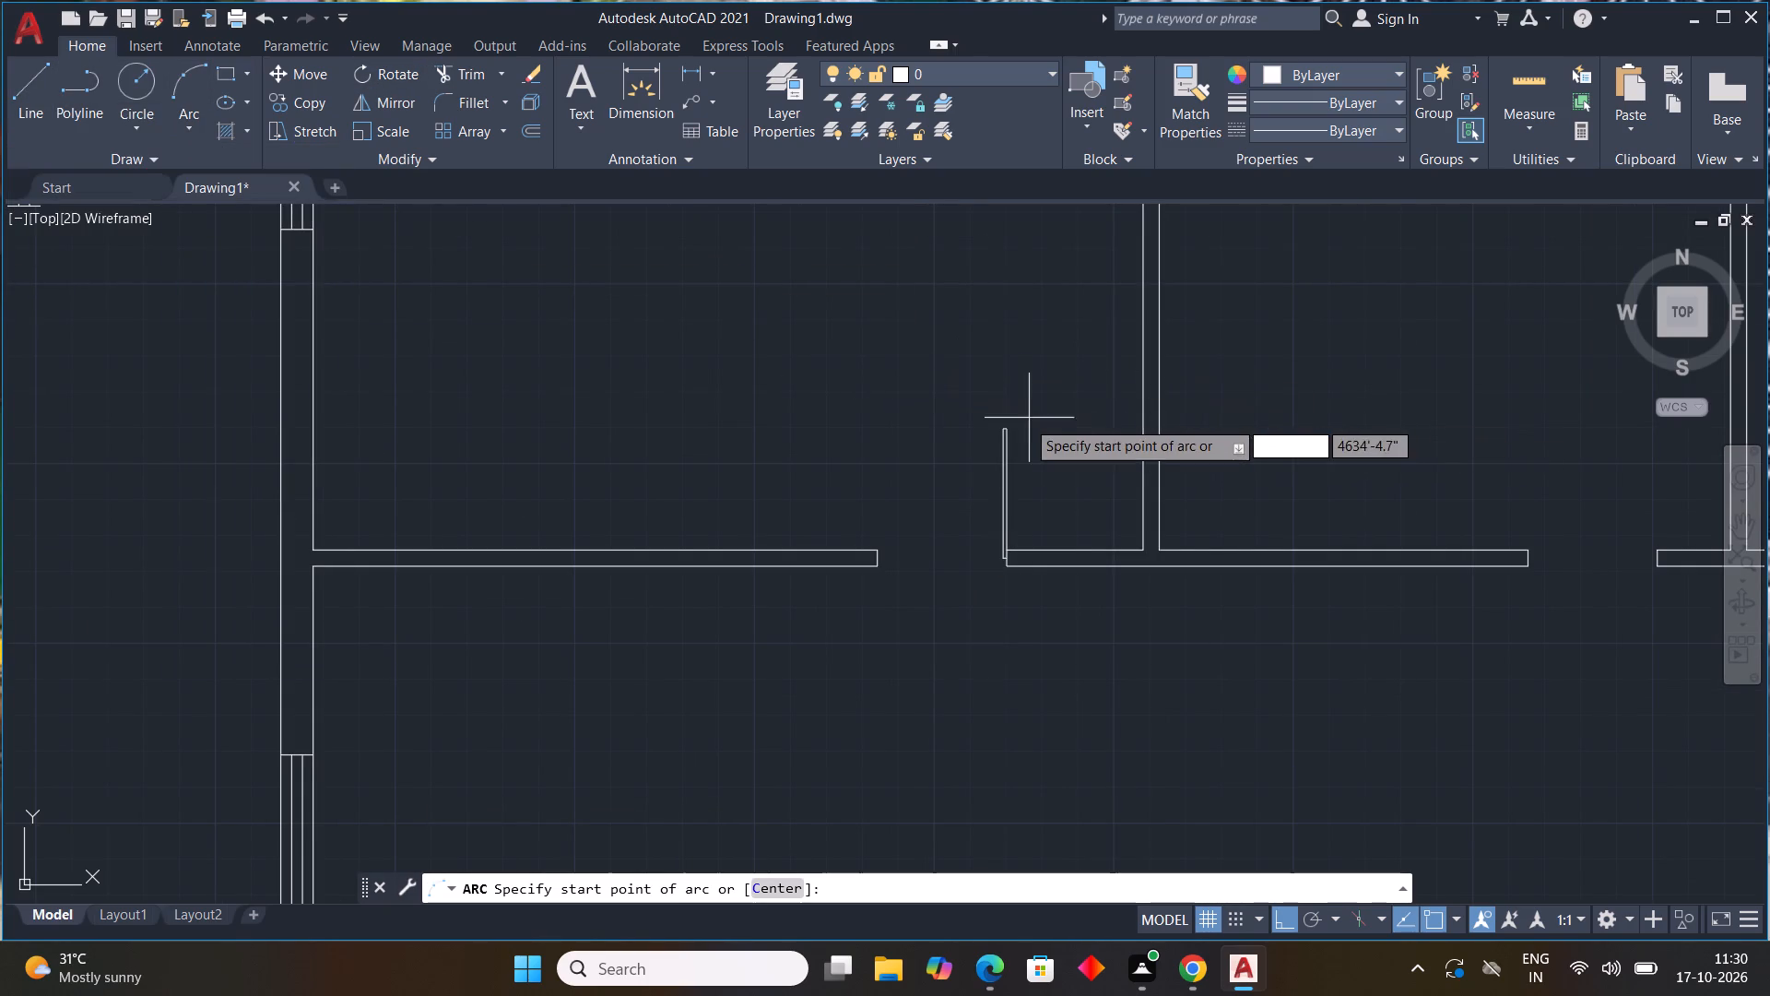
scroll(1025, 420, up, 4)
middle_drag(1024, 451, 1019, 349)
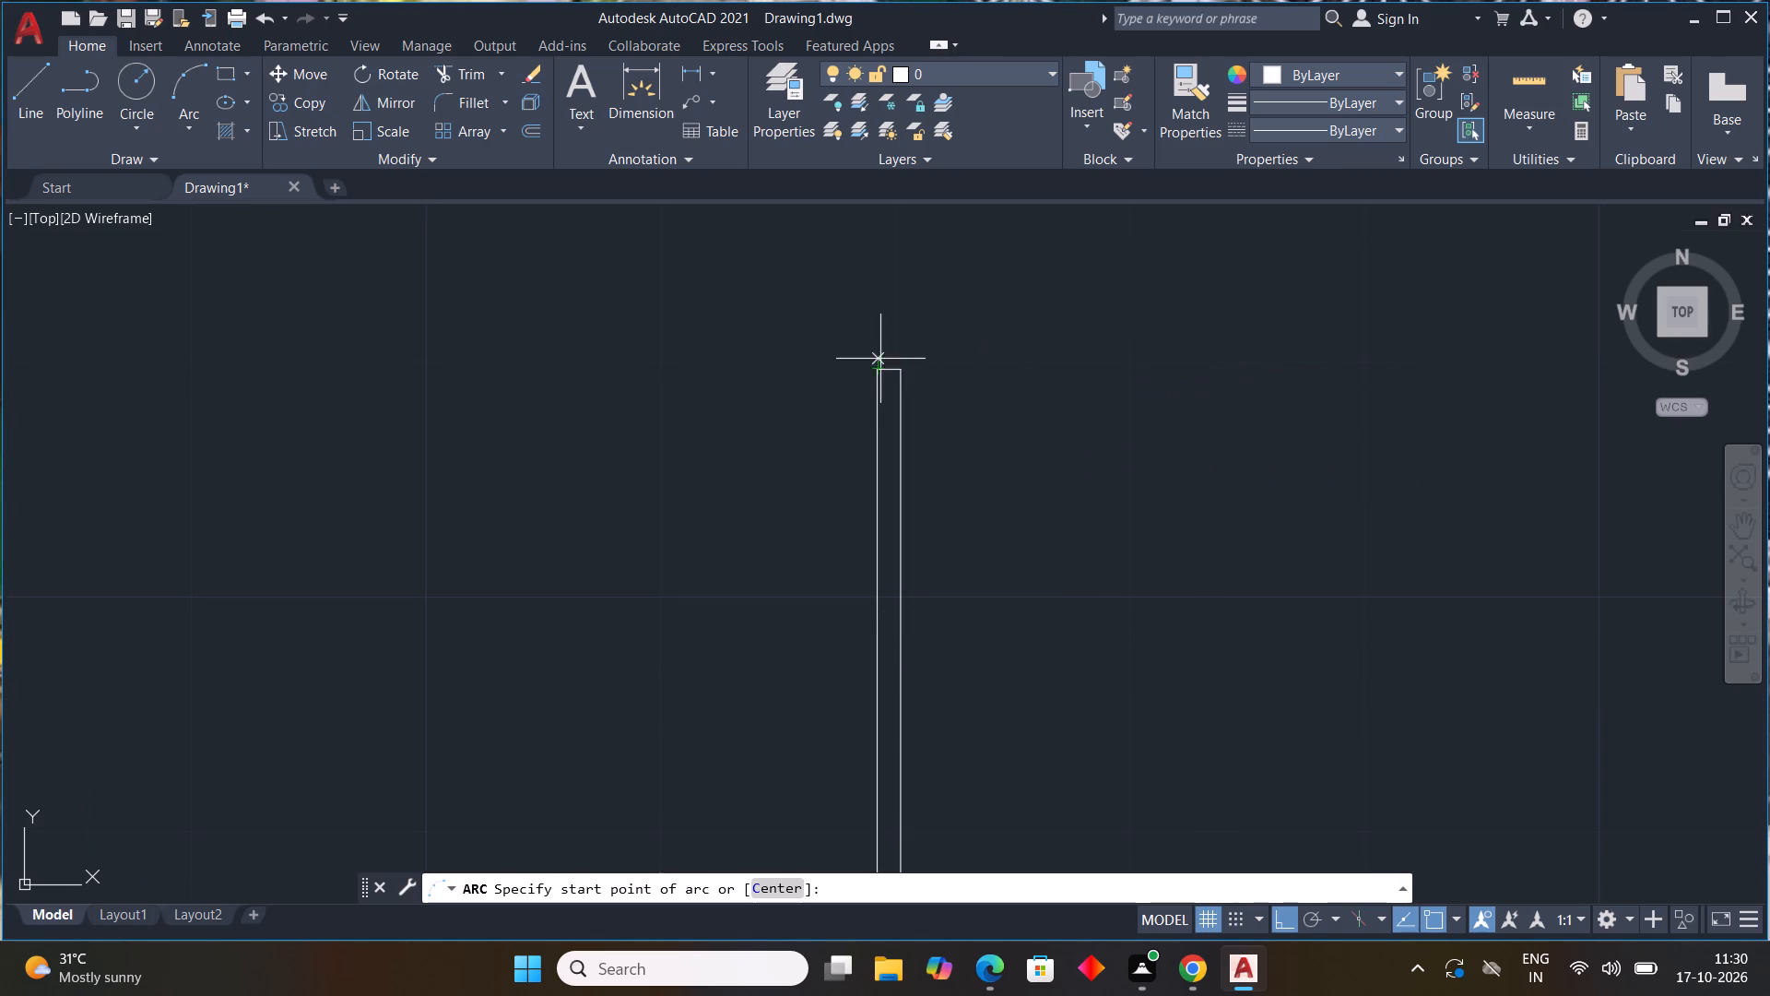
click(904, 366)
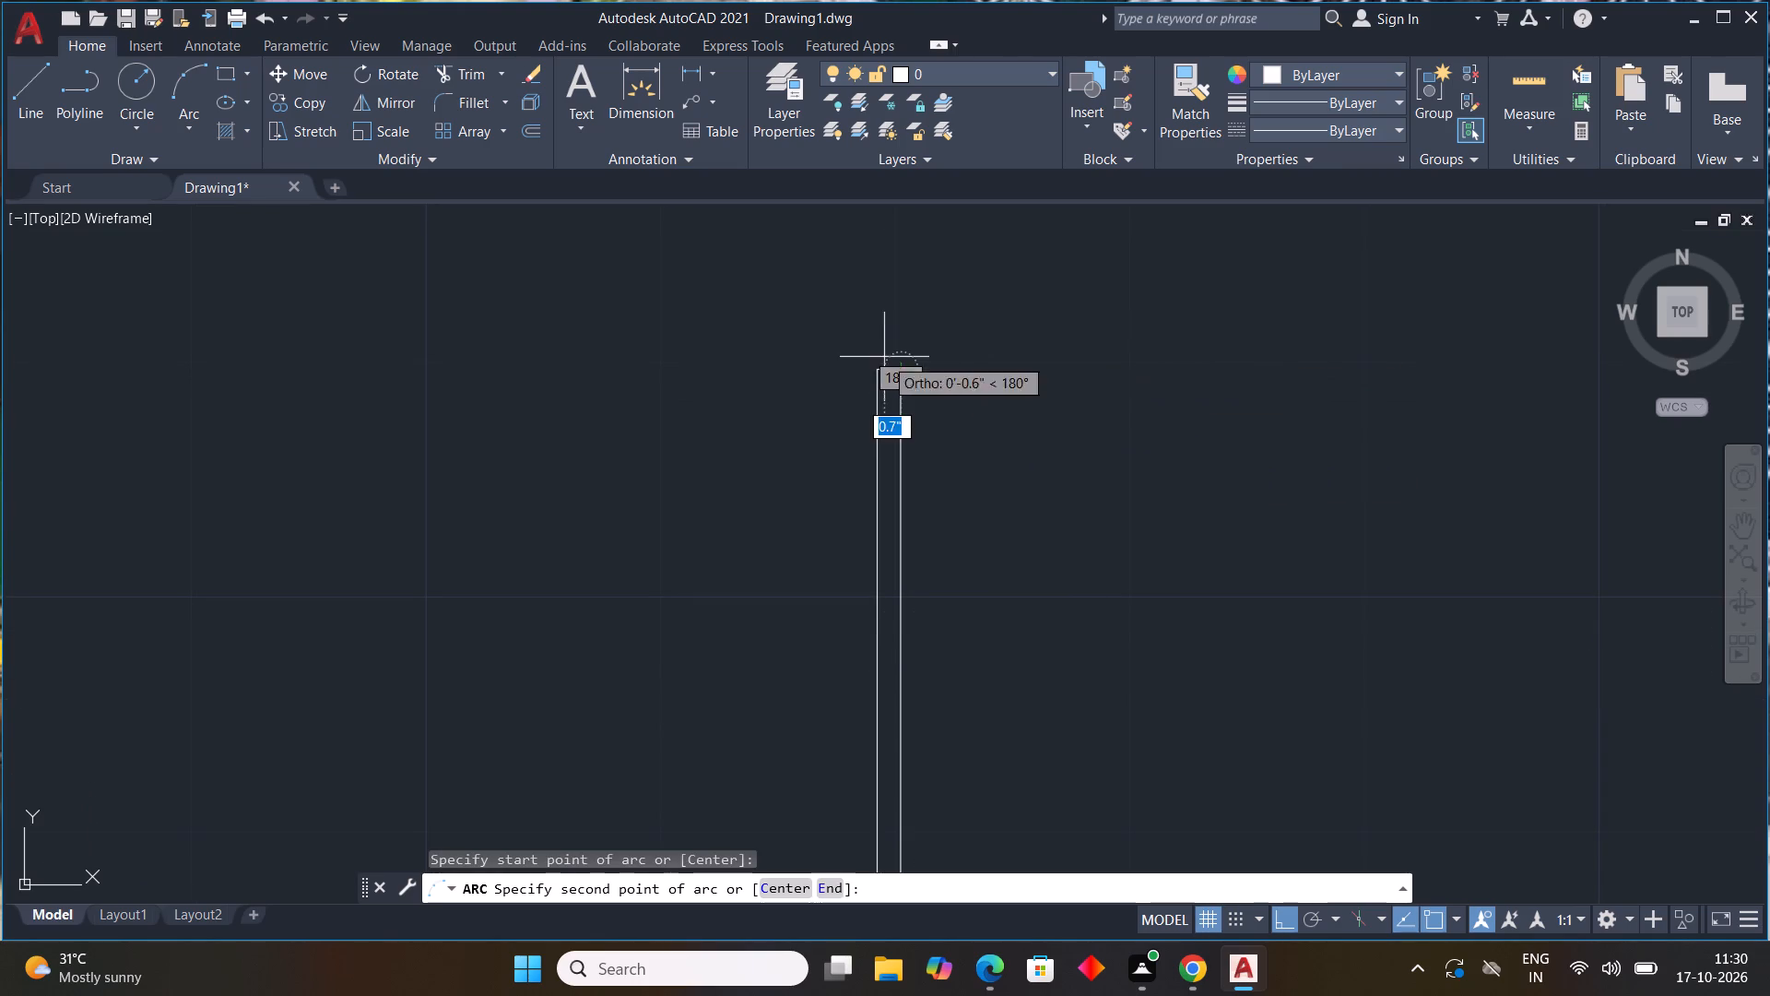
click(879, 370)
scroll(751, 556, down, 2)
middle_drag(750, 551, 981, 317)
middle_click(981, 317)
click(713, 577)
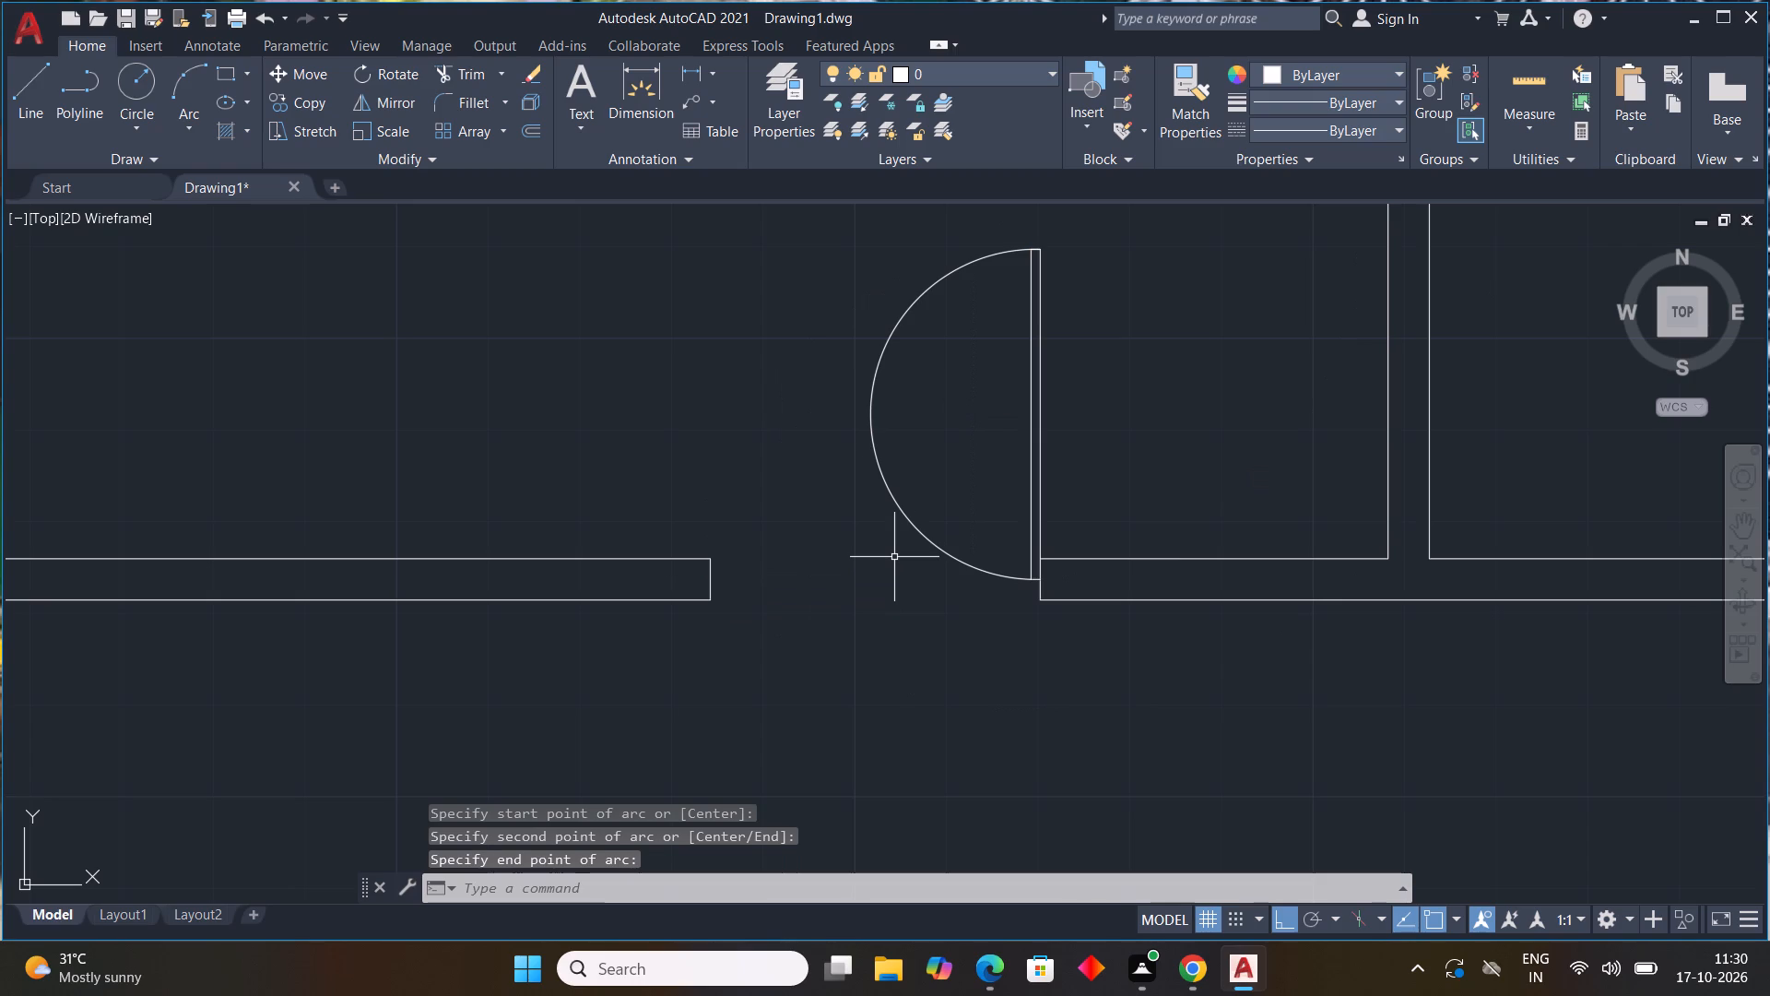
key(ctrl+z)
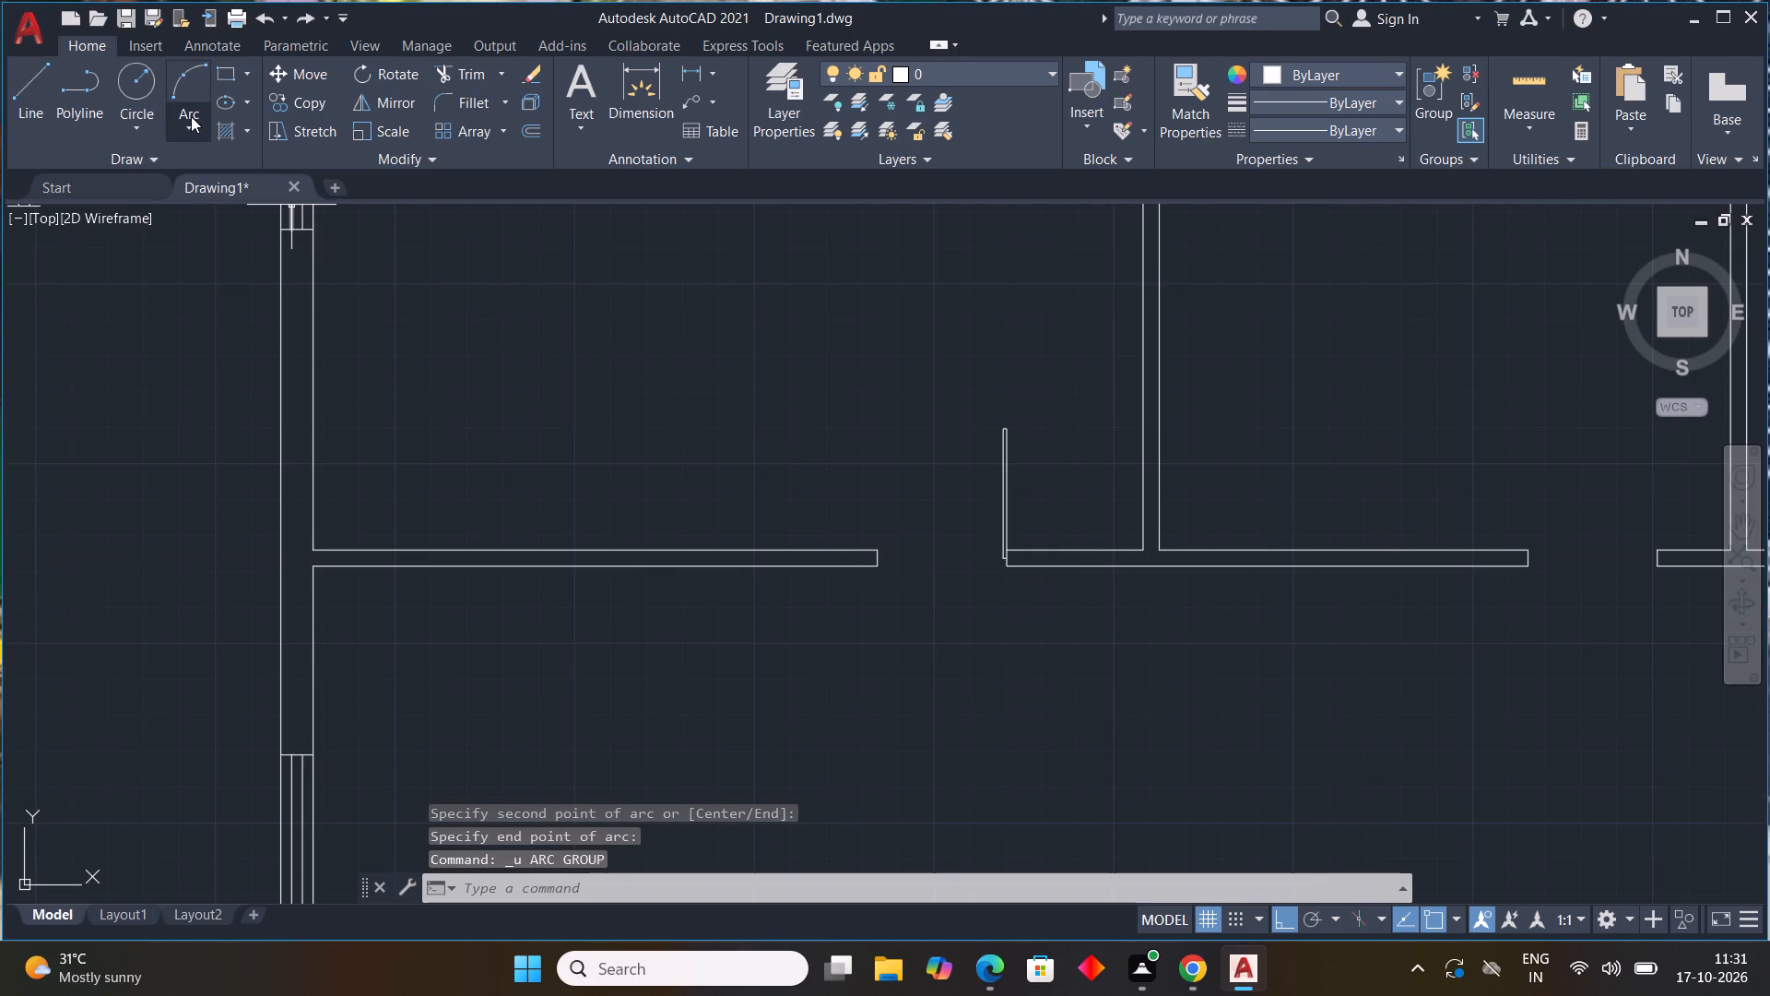
Draw a three-point swing arc through the two top corners of the upper-left room's door leaf, ending at the opposite jamb's midpoint.
click(193, 118)
click(210, 153)
scroll(1116, 427, up, 4)
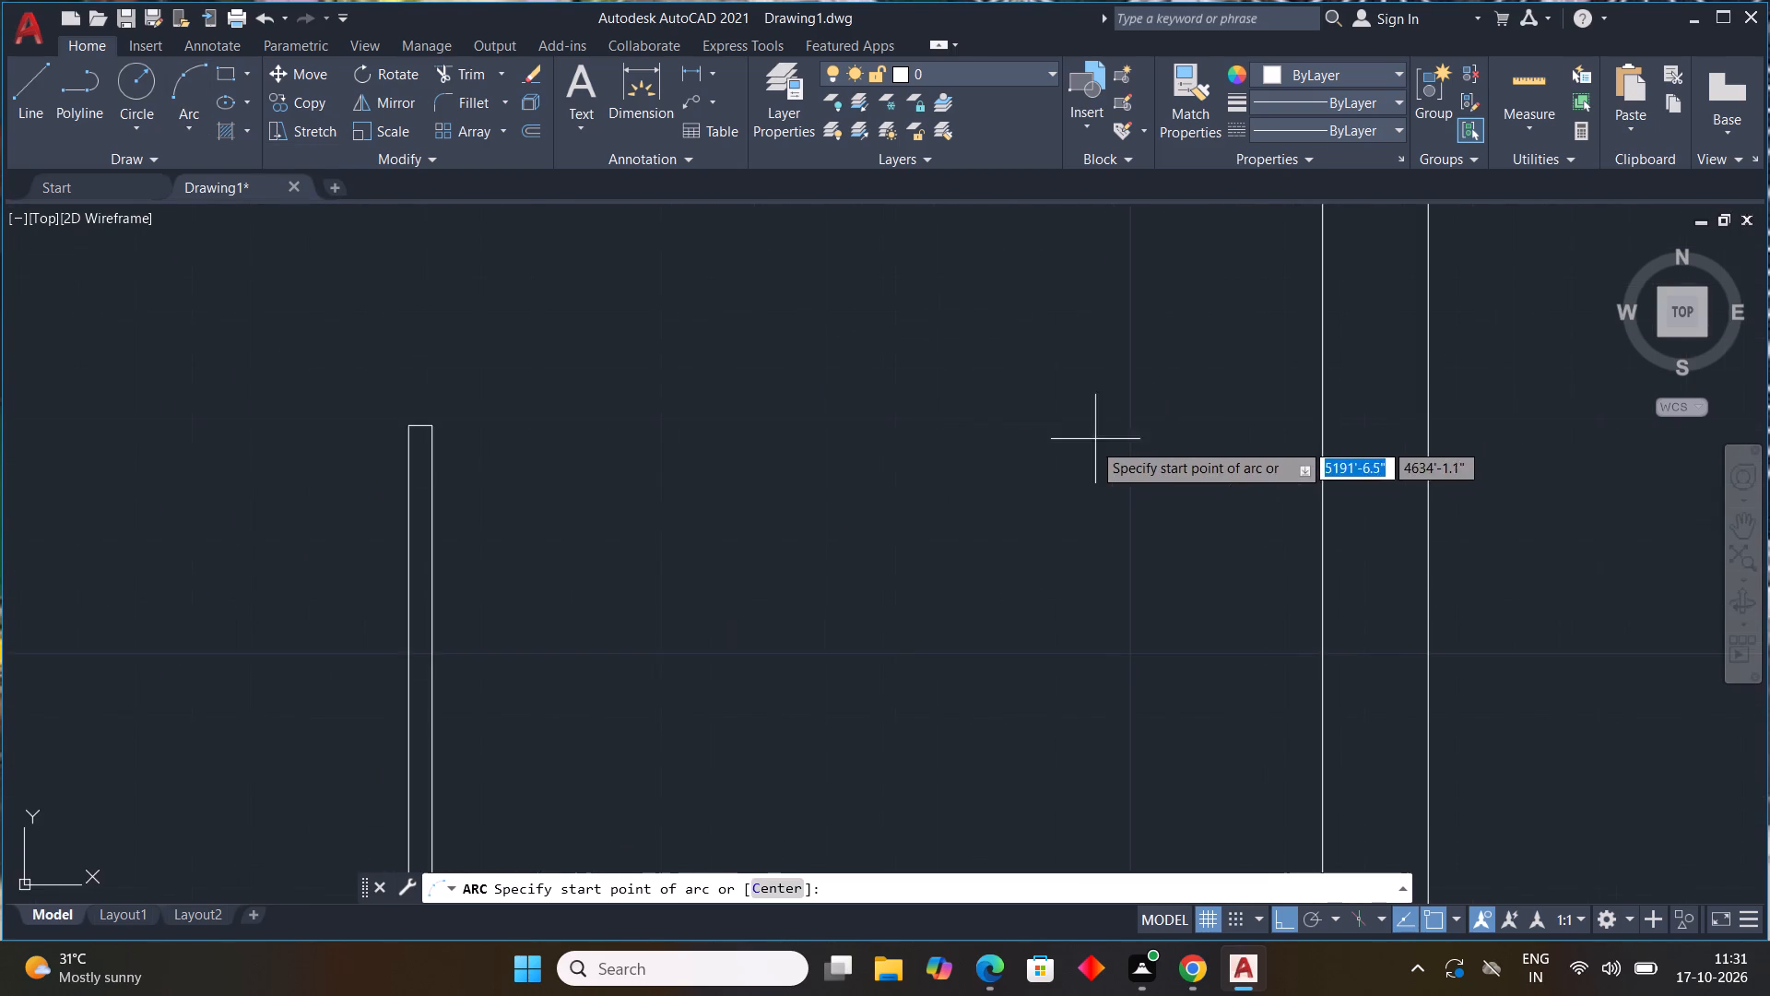
scroll(885, 500, down, 2)
middle_drag(892, 497, 1125, 385)
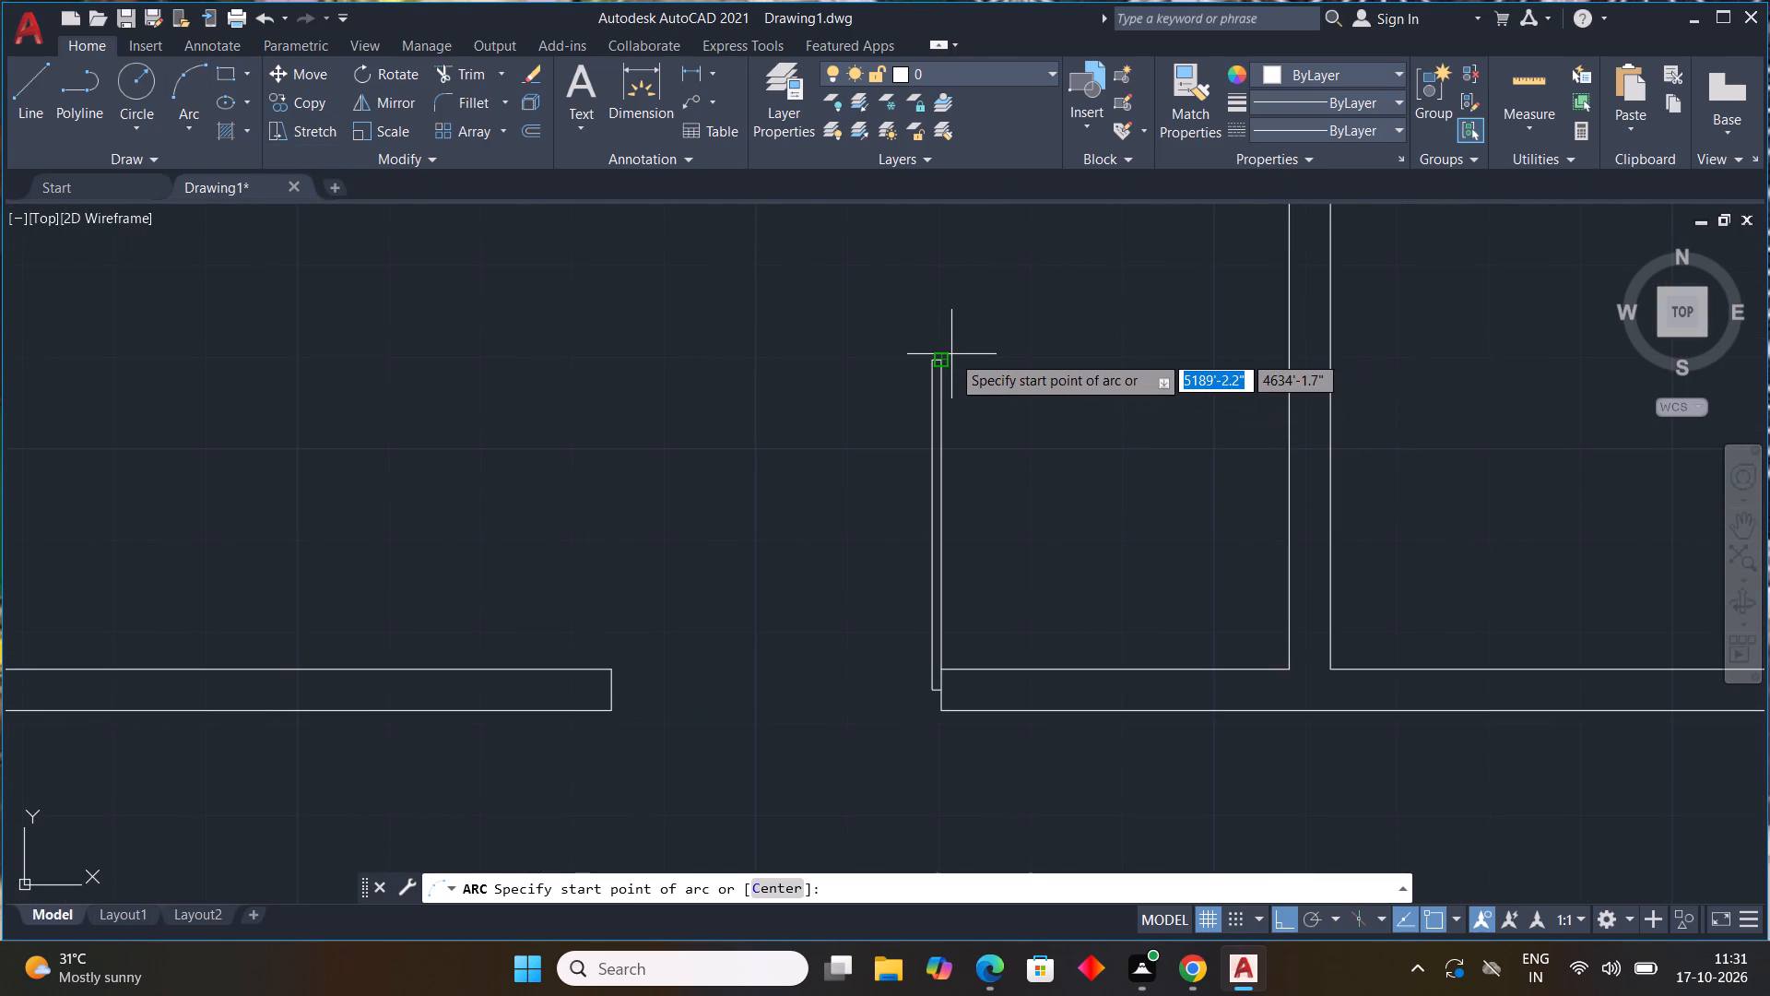
scroll(942, 363, up, 3)
click(943, 350)
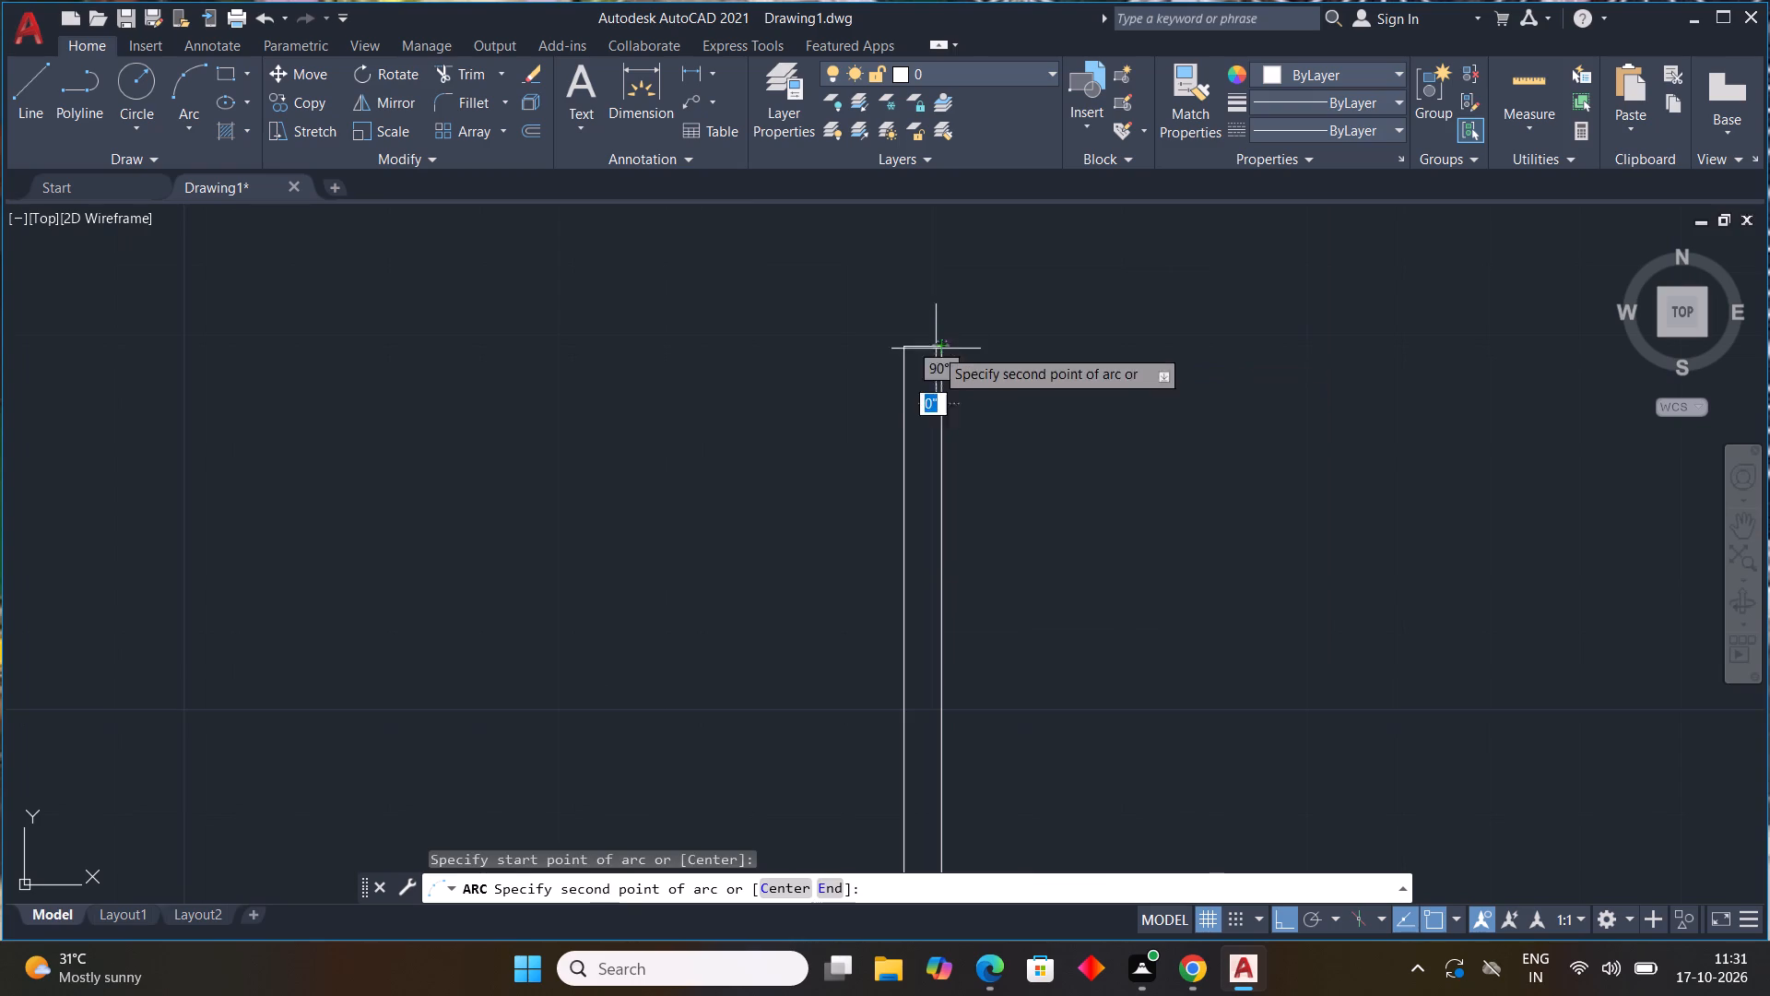
click(899, 350)
middle_drag(684, 515, 913, 376)
scroll(690, 515, down, 2)
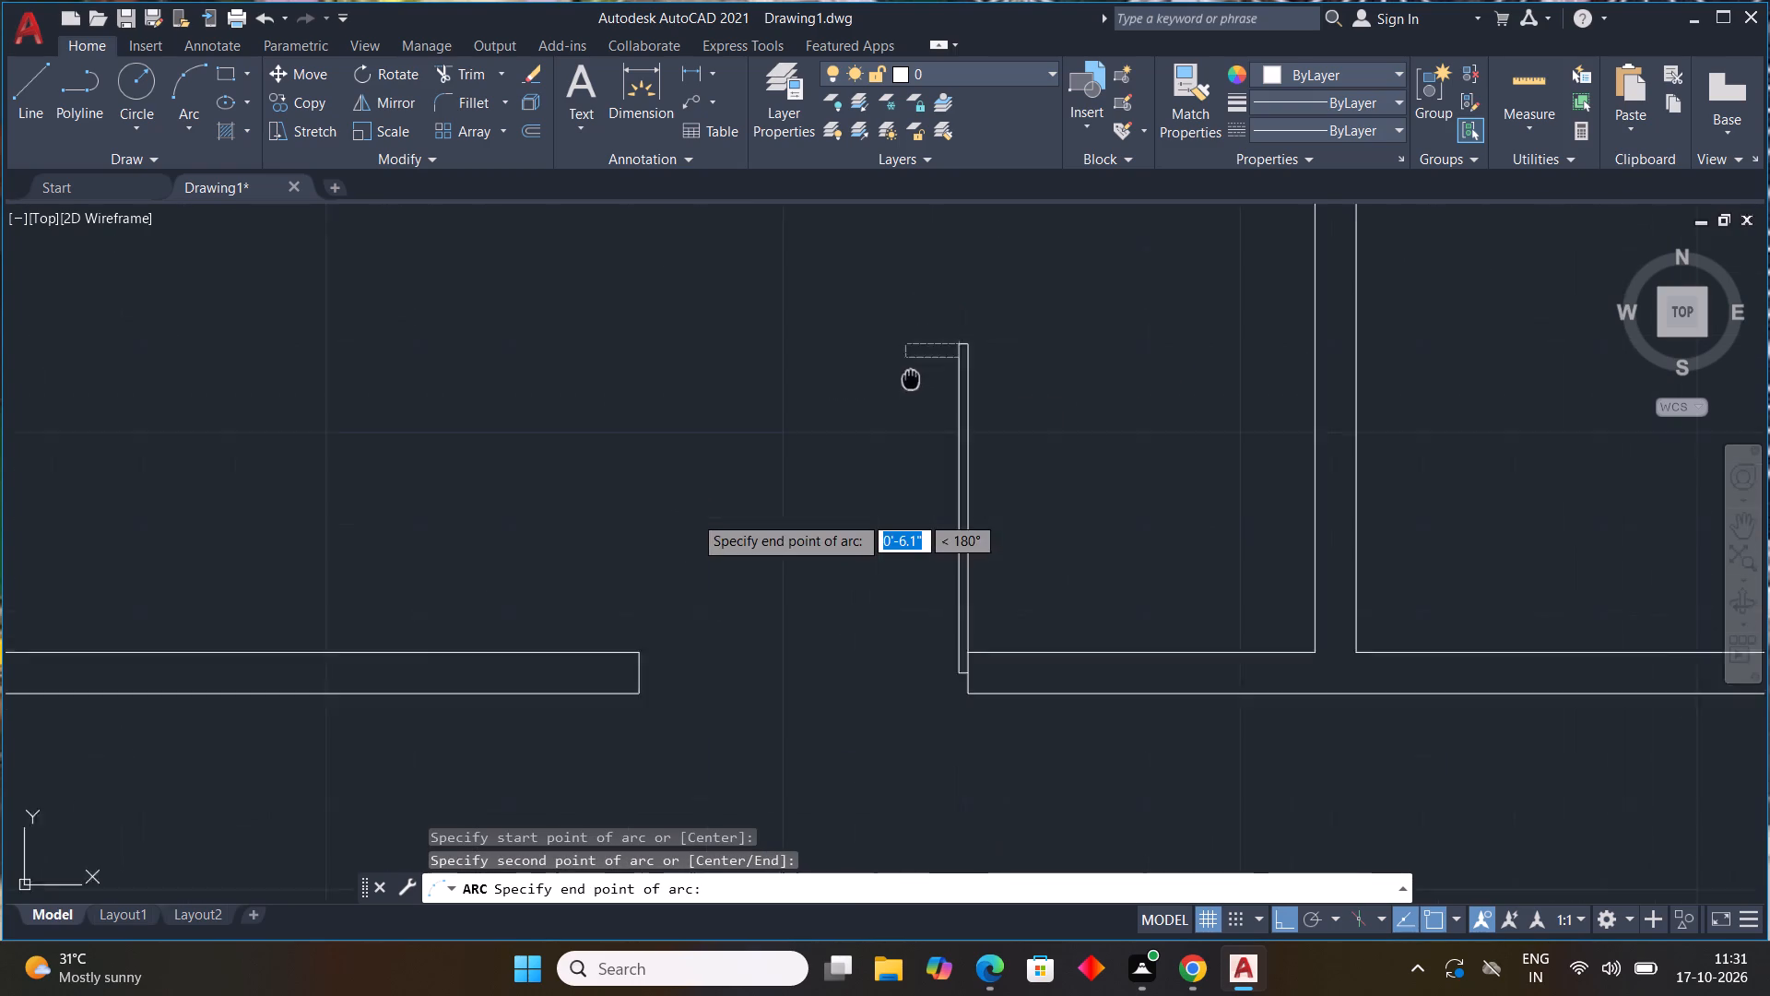
scroll(913, 376, down, 2)
middle_drag(913, 376, 1006, 317)
click(840, 500)
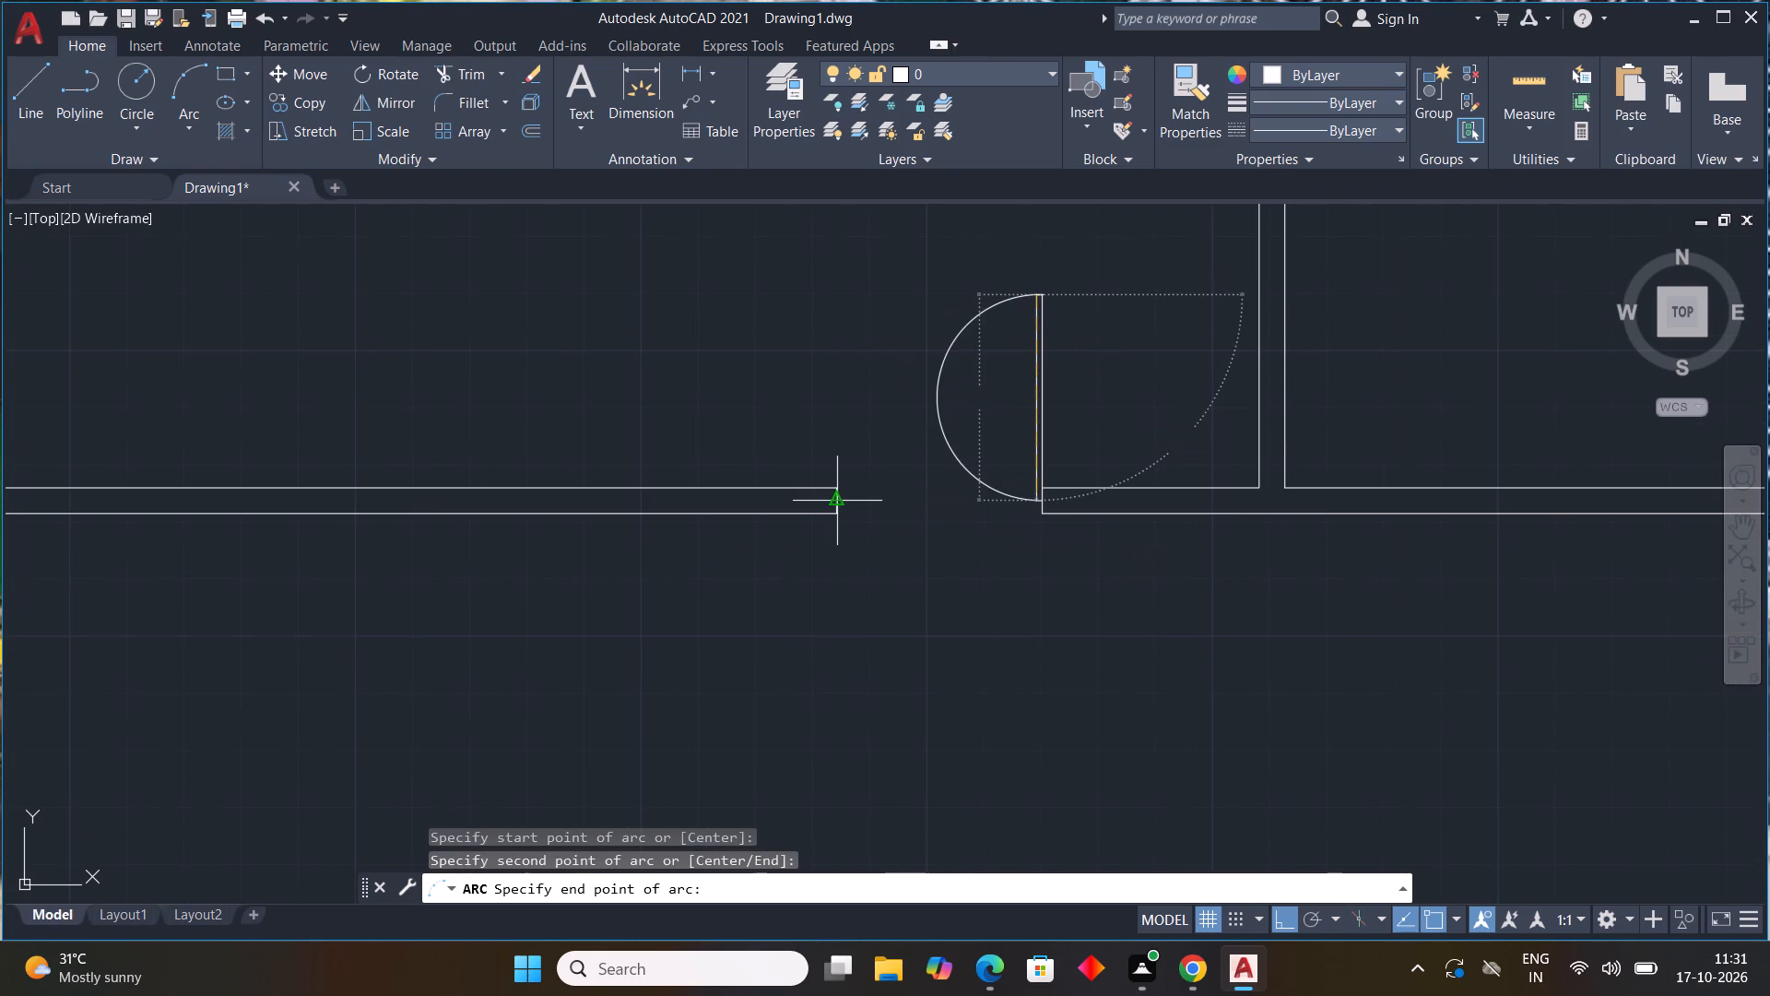
Draw connected lines from the midpoint of the right jamb below the middle room: 1" left and 3' straight up.
scroll(1008, 509, down, 3)
middle_drag(1384, 587, 1241, 642)
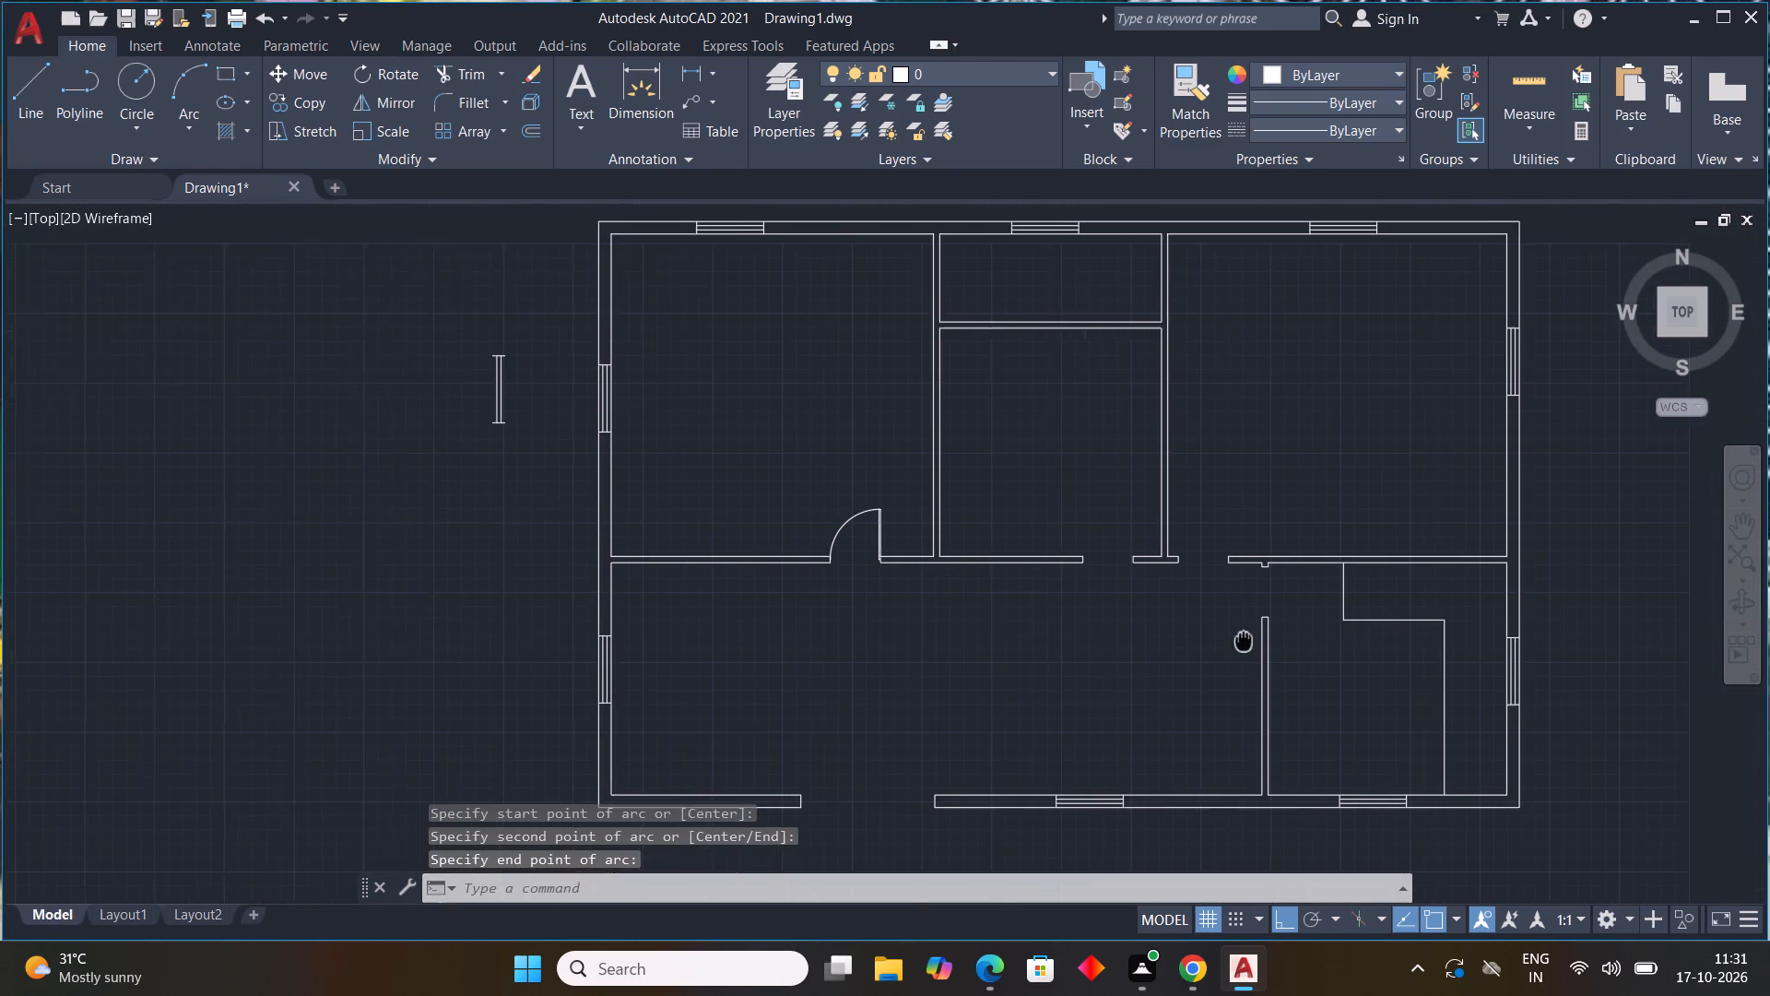
middle_drag(1241, 642, 1235, 642)
key(l)
key(space)
scroll(1119, 563, up, 4)
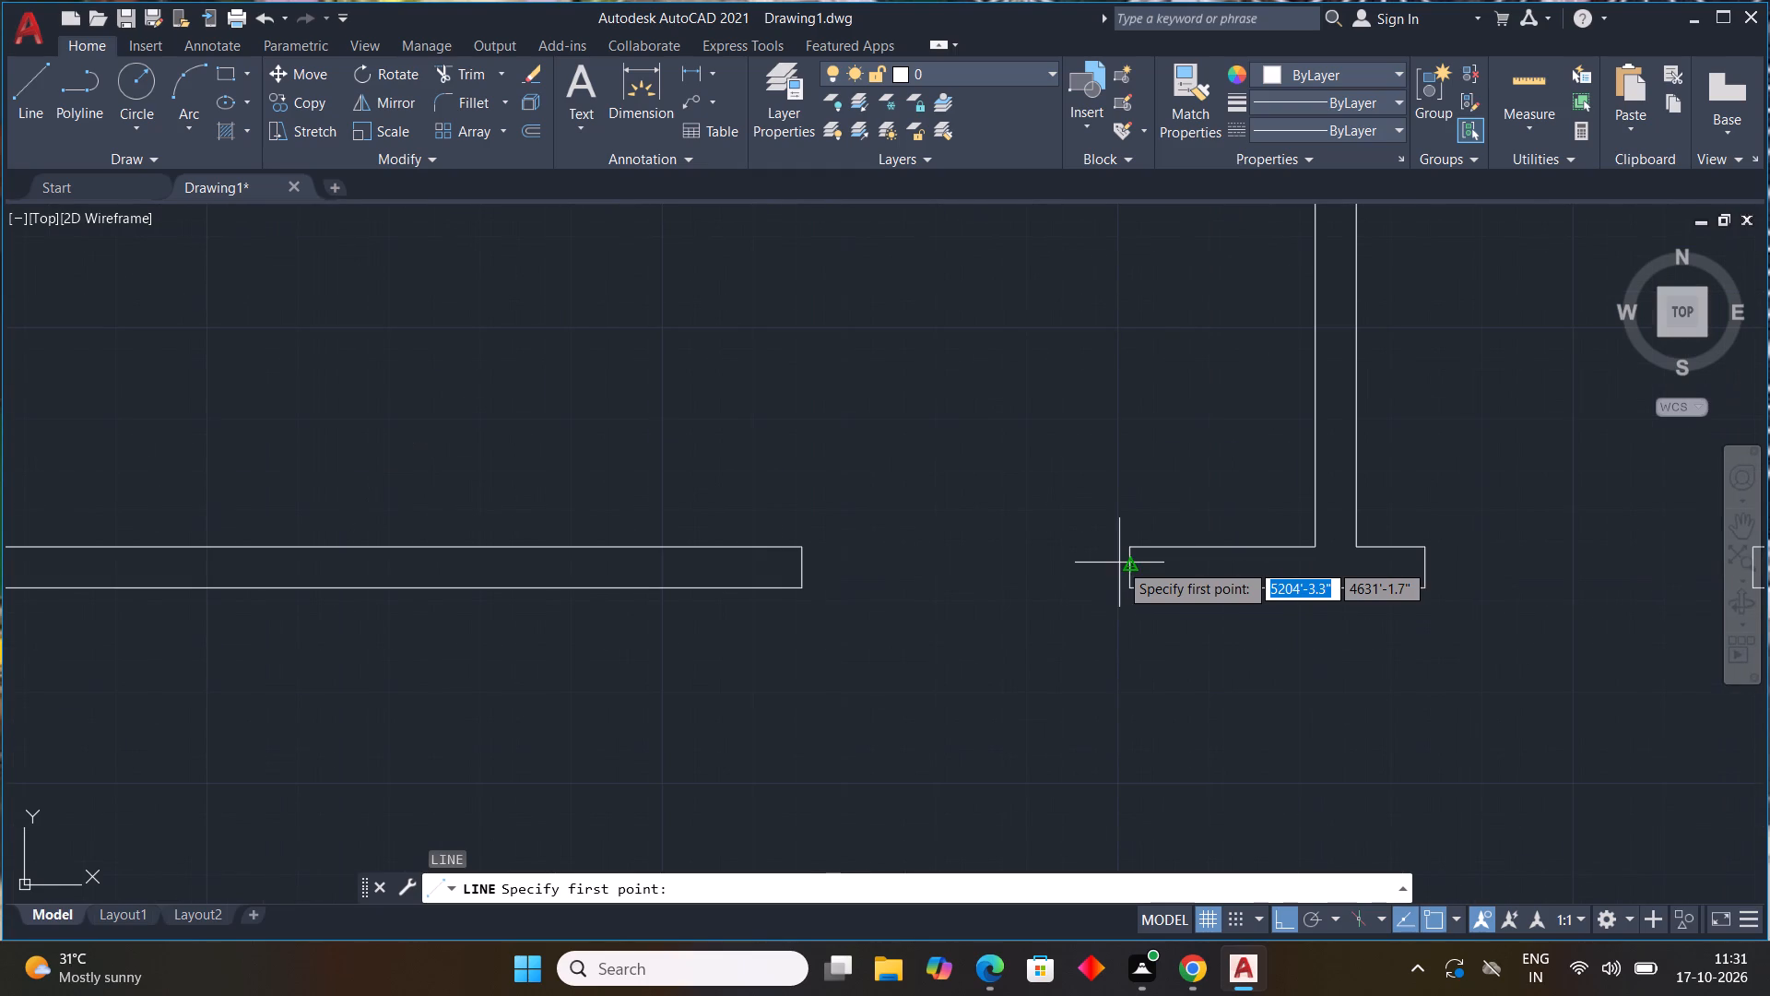
click(1134, 563)
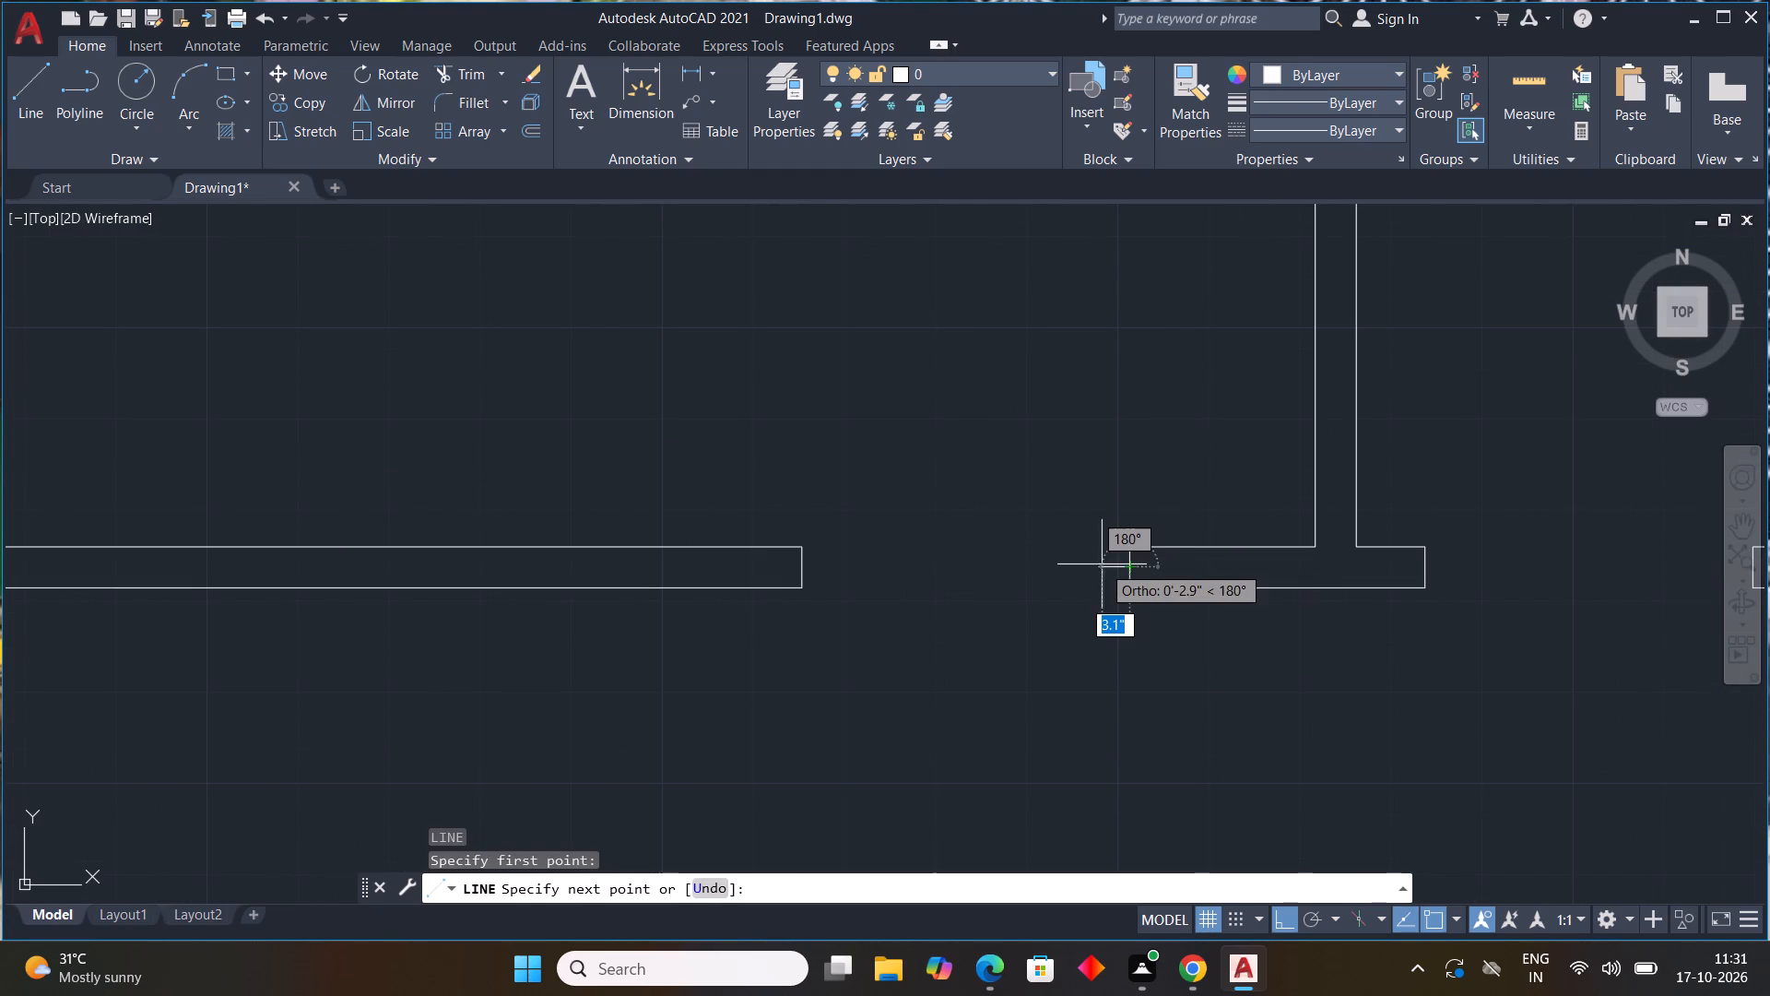
key(1)
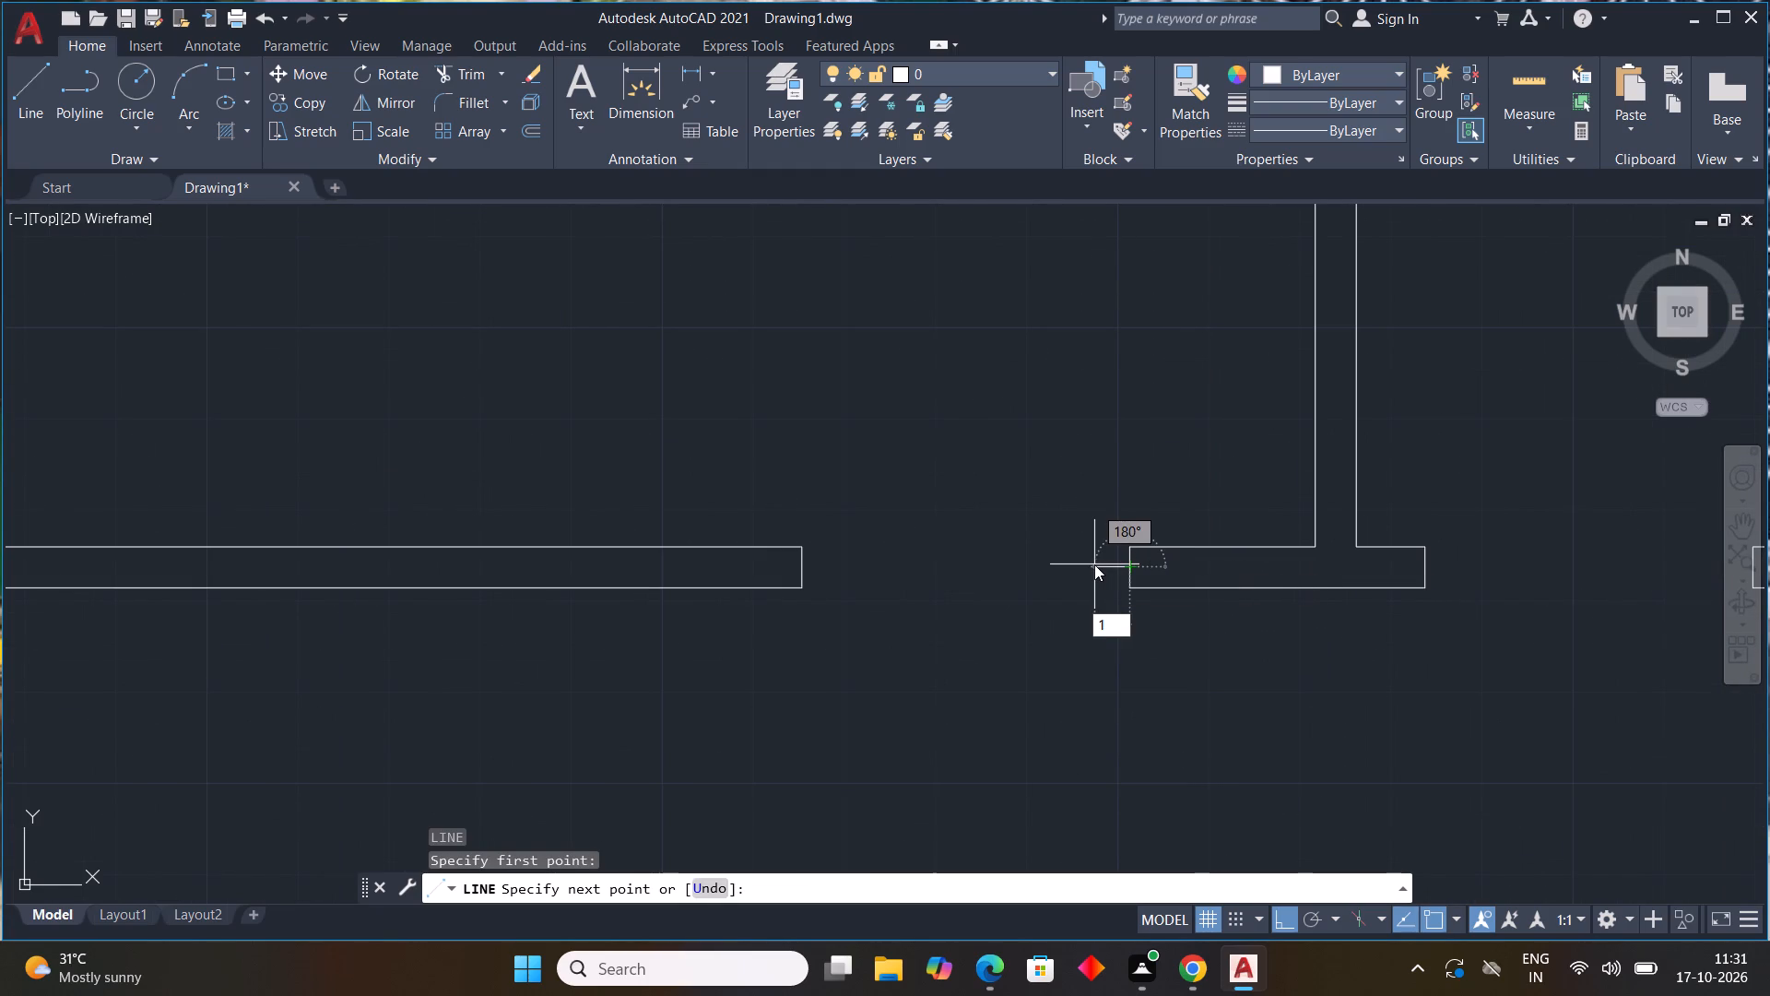
key(shift+quotedbl)
key(Return)
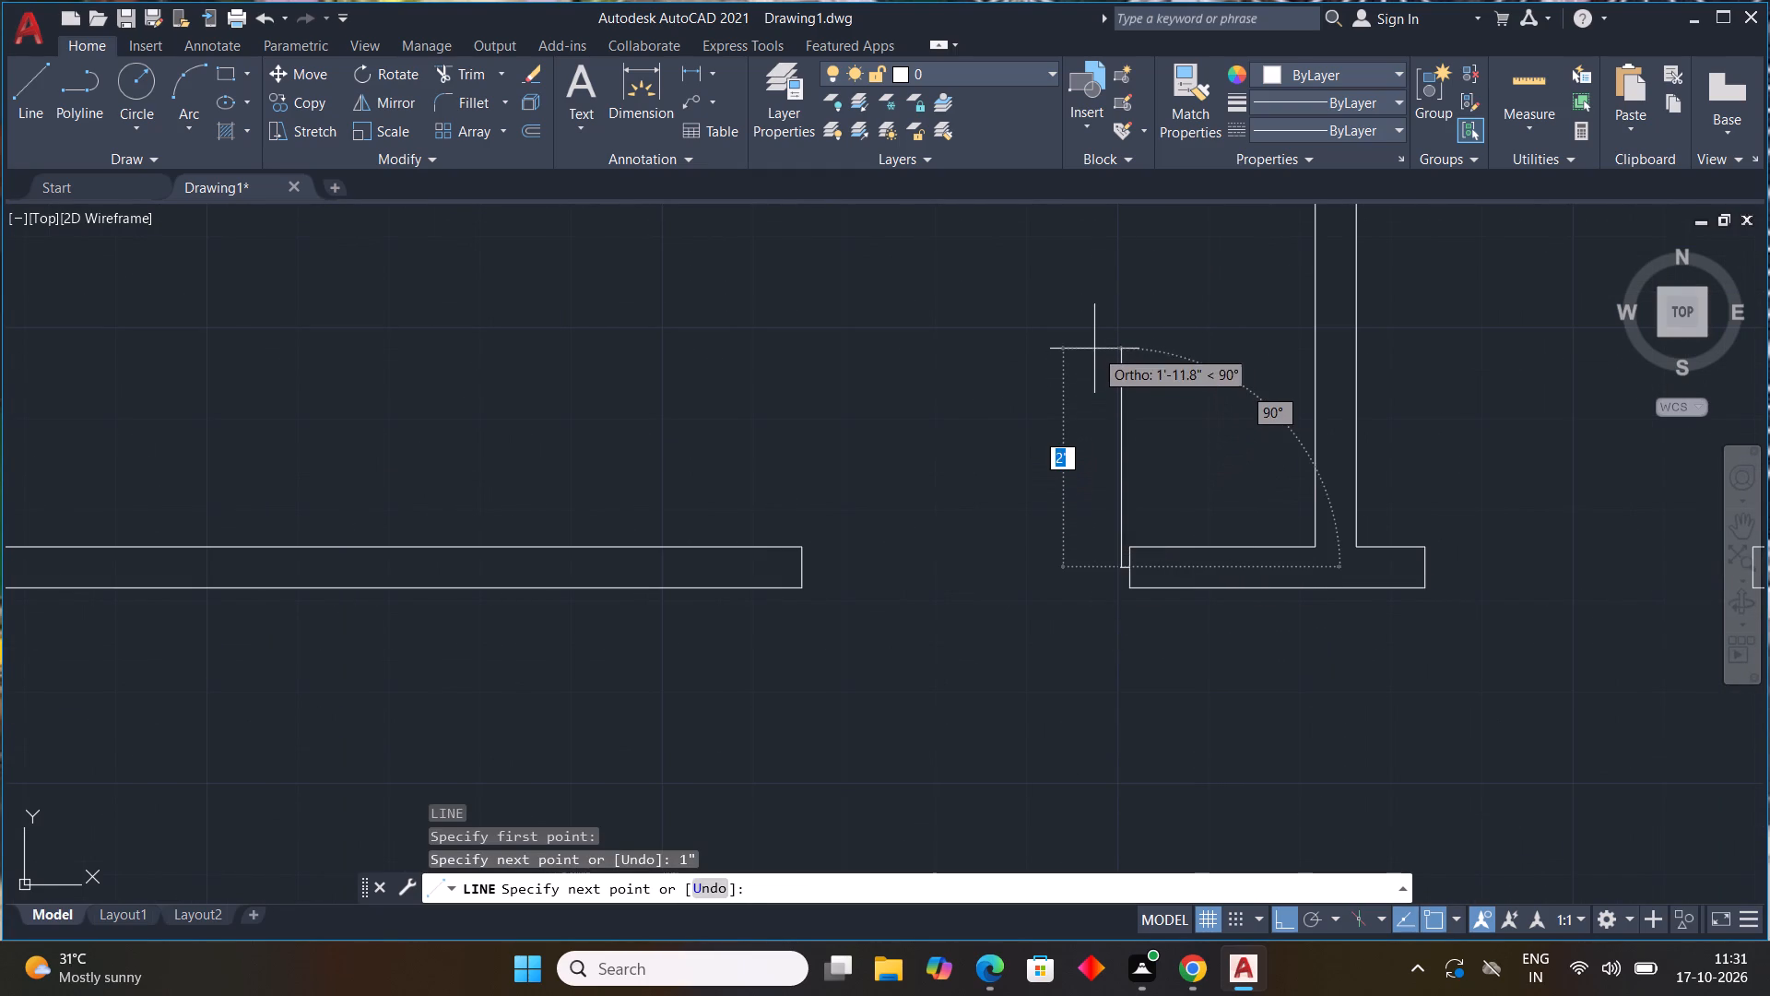
key(3)
key(apostrophe)
key(Return)
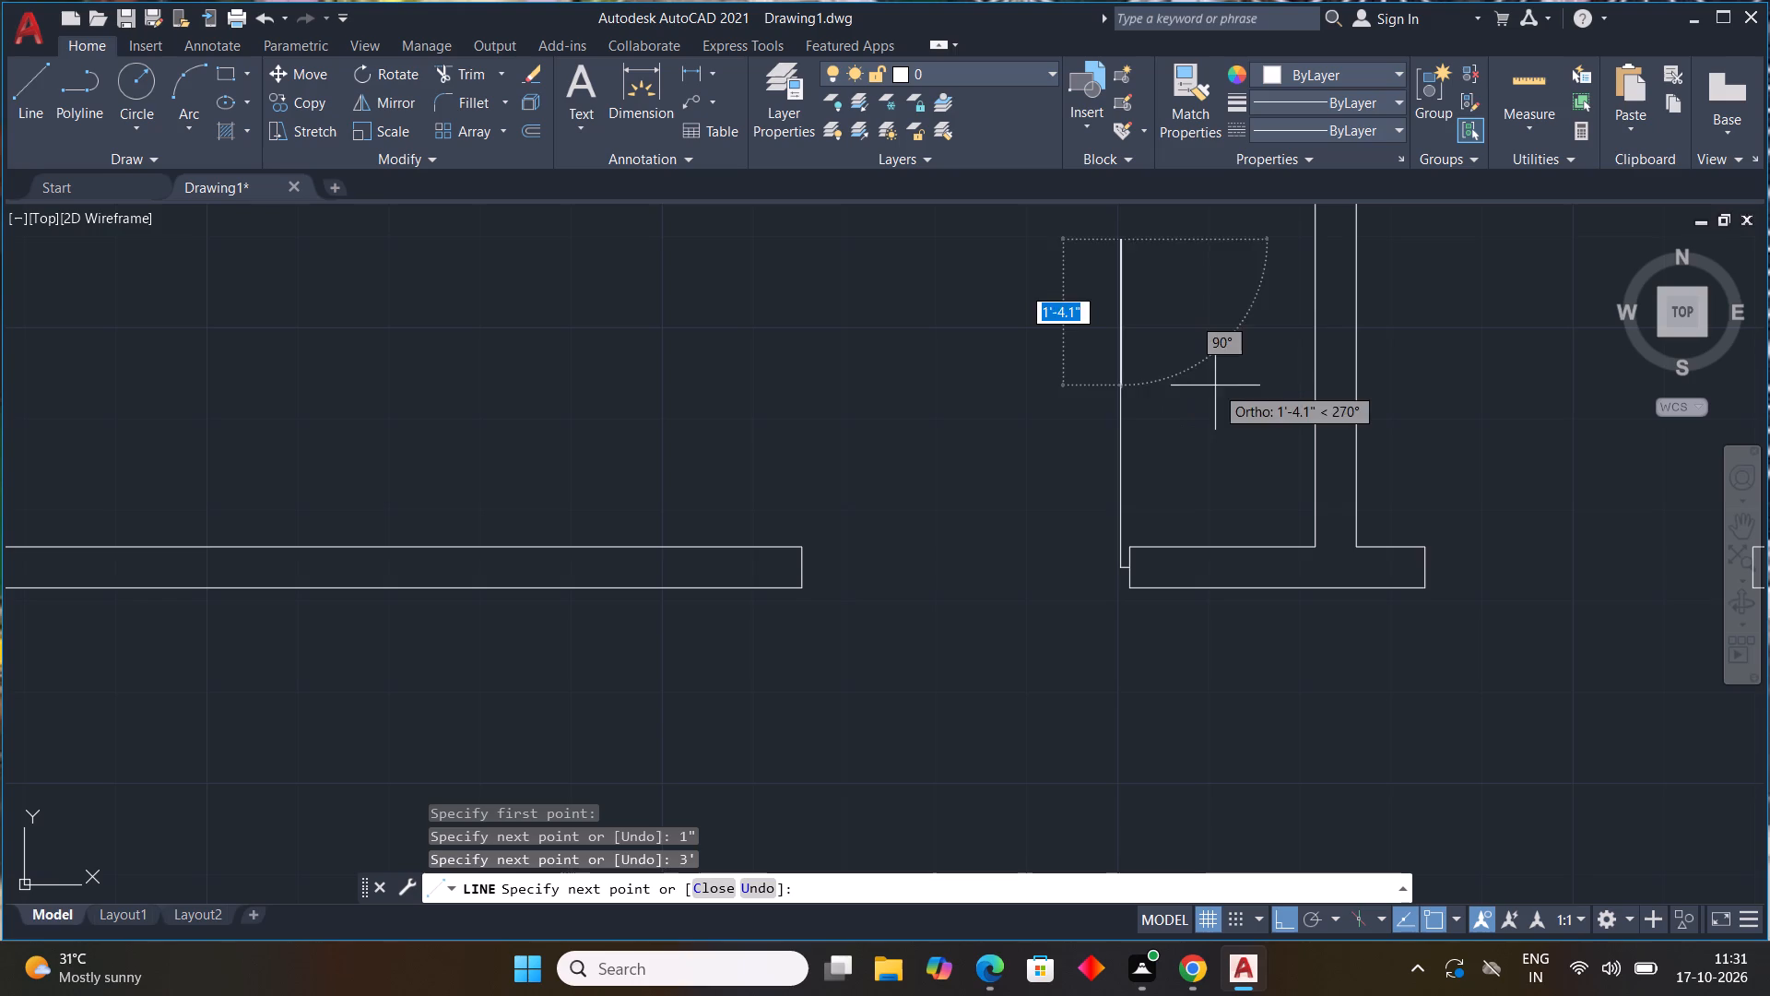
Complete the middle room's door leaf with a 1" line across its top and a vertical line down to the partition's corner.
key(1)
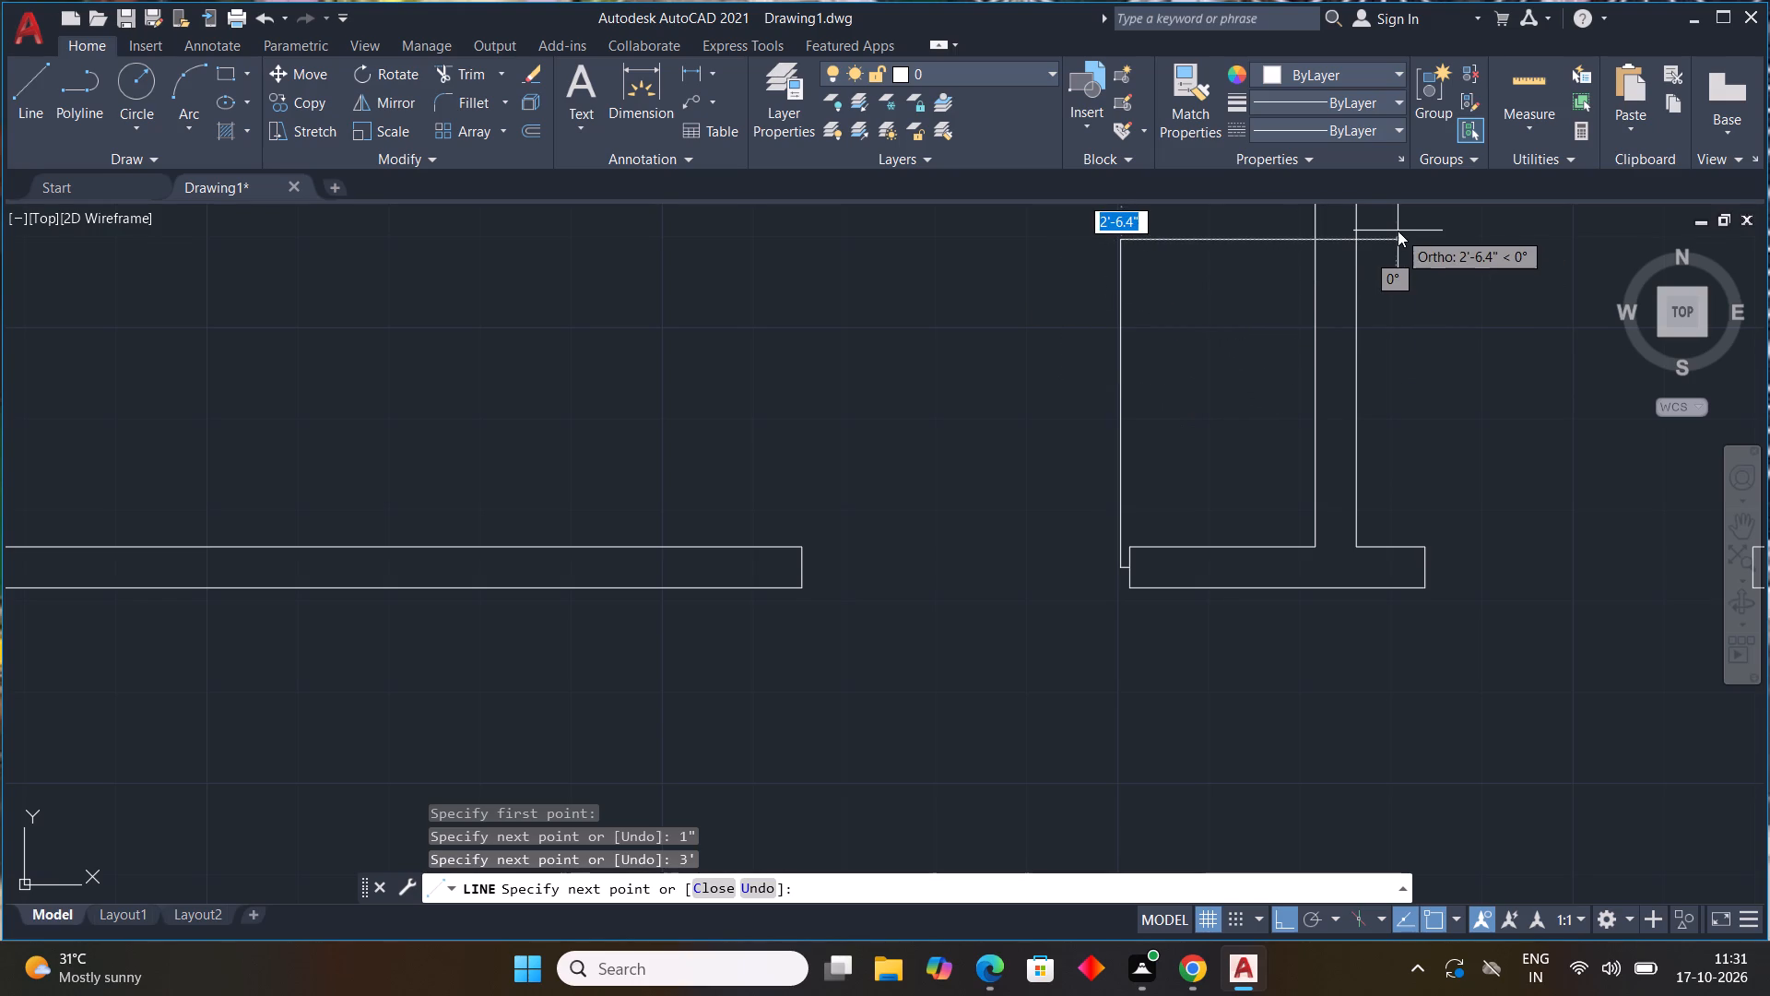
key(shift+quotedbl)
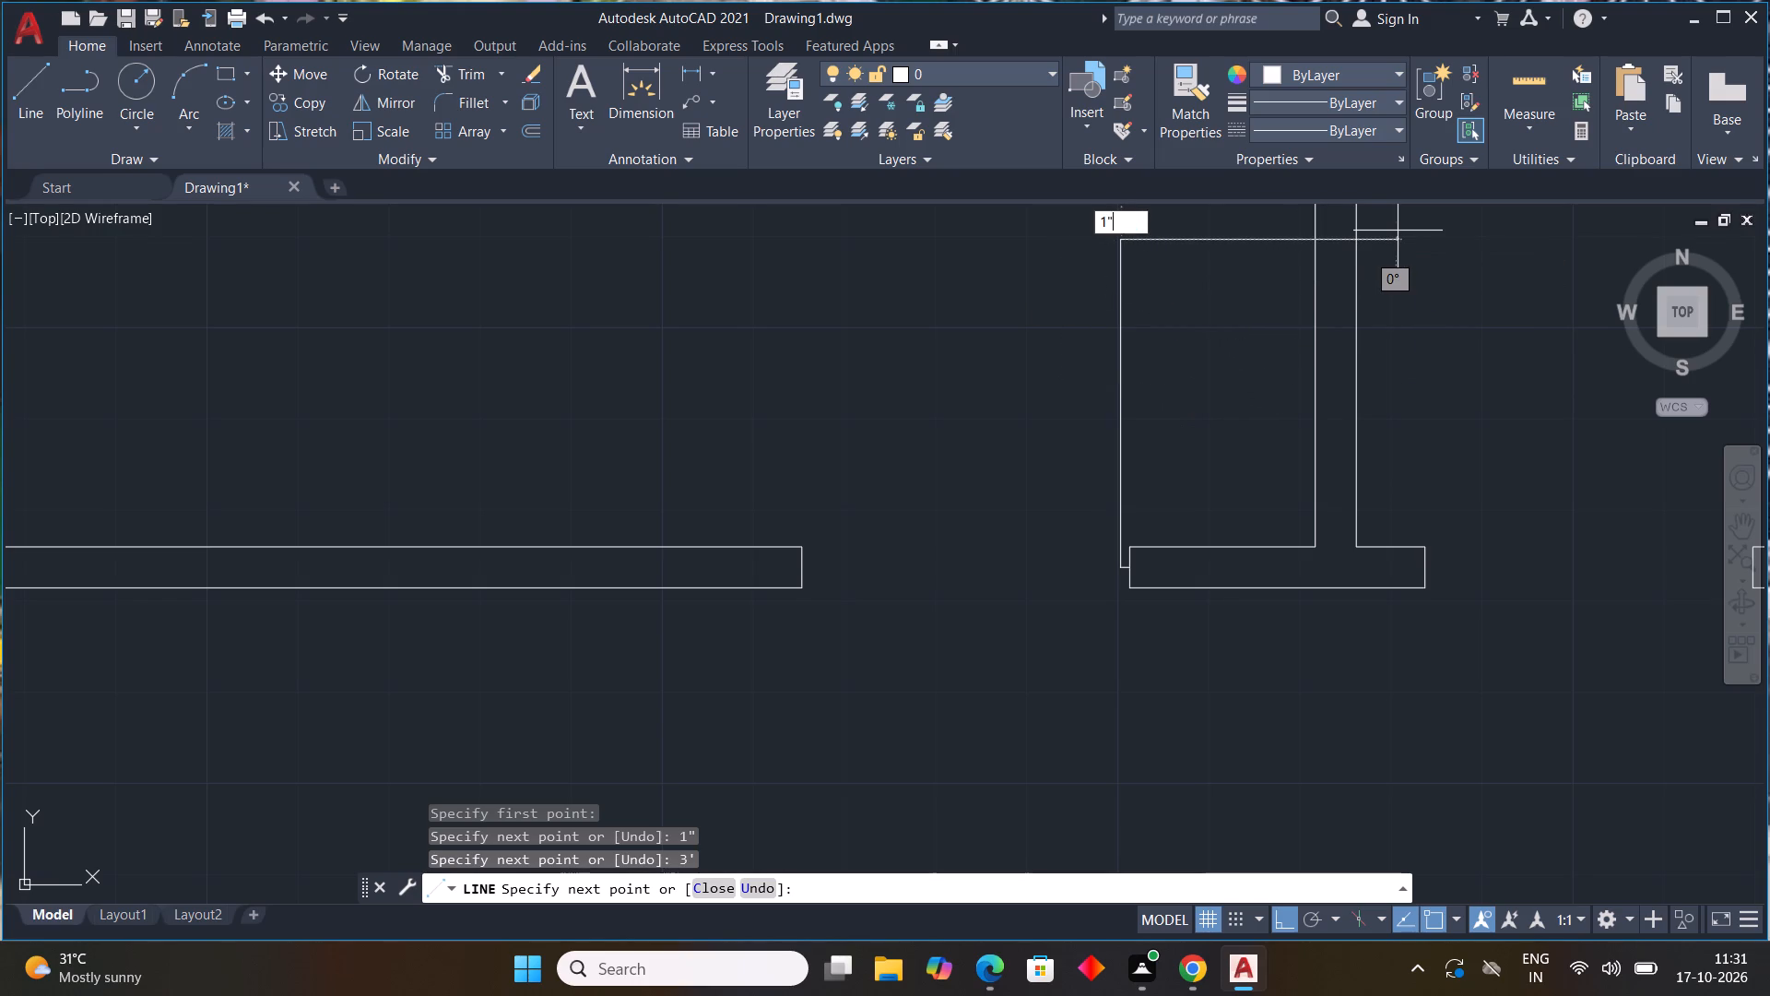
key(Return)
scroll(1121, 543, up, 2)
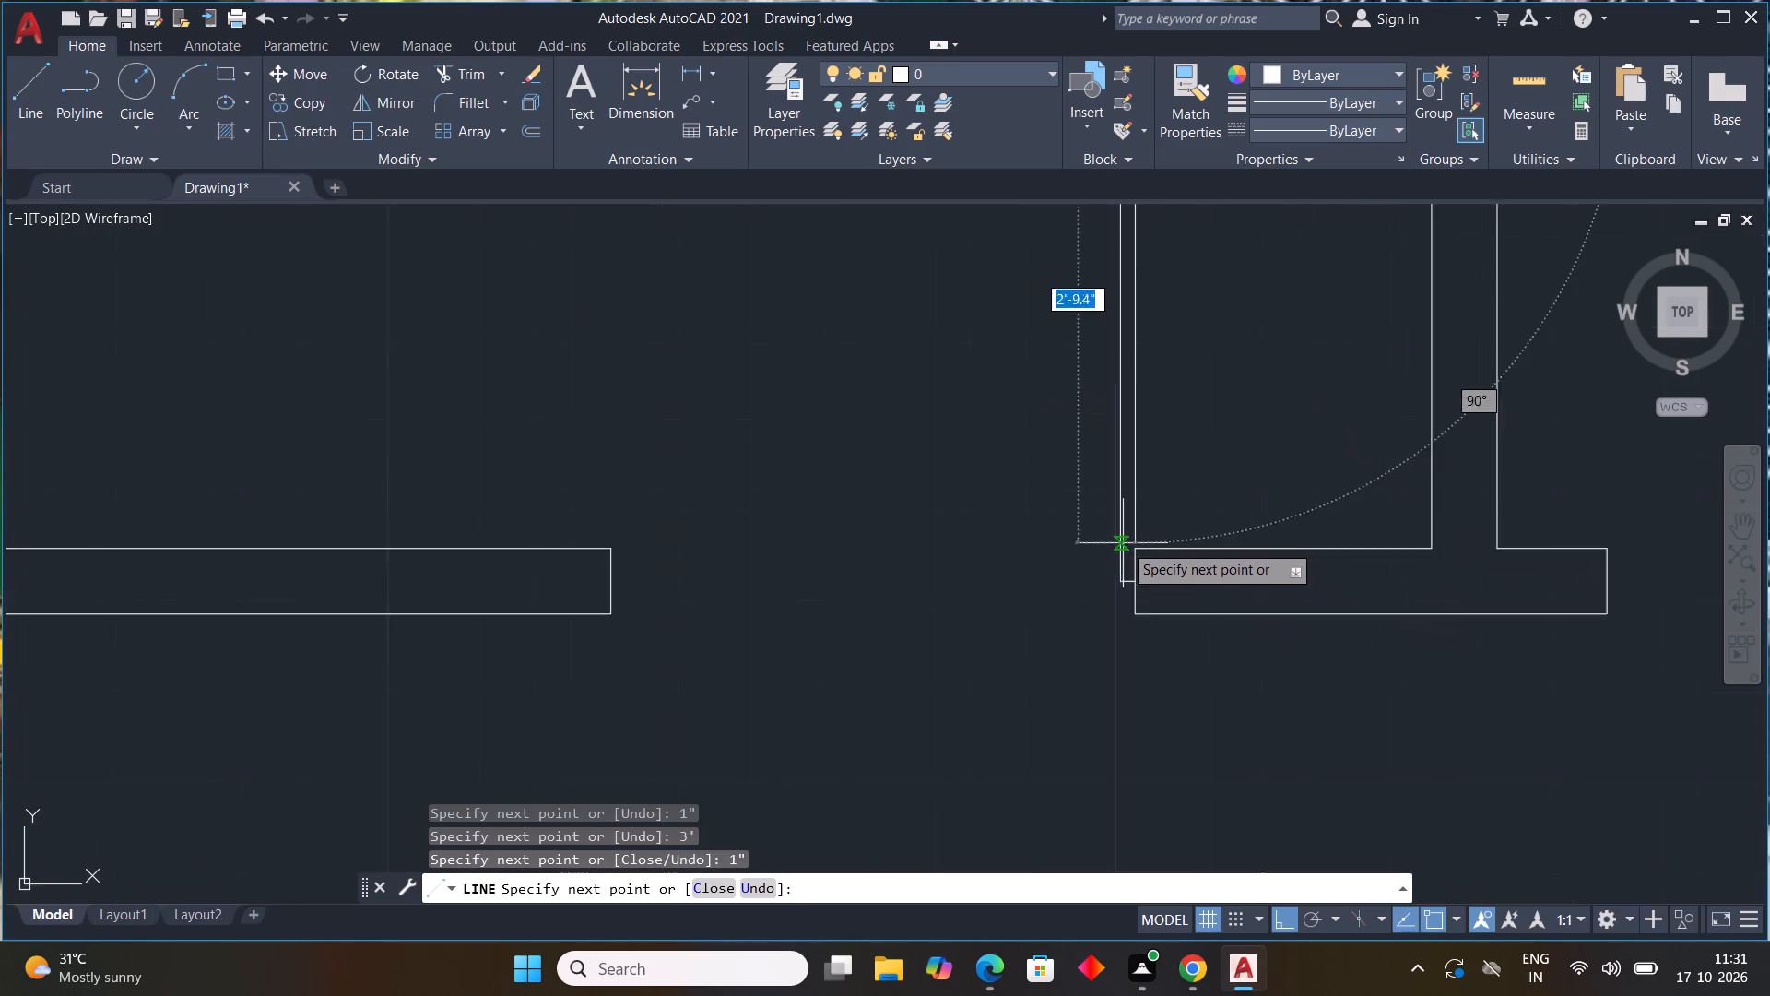
scroll(1123, 544, up, 1)
click(1154, 557)
key(Escape)
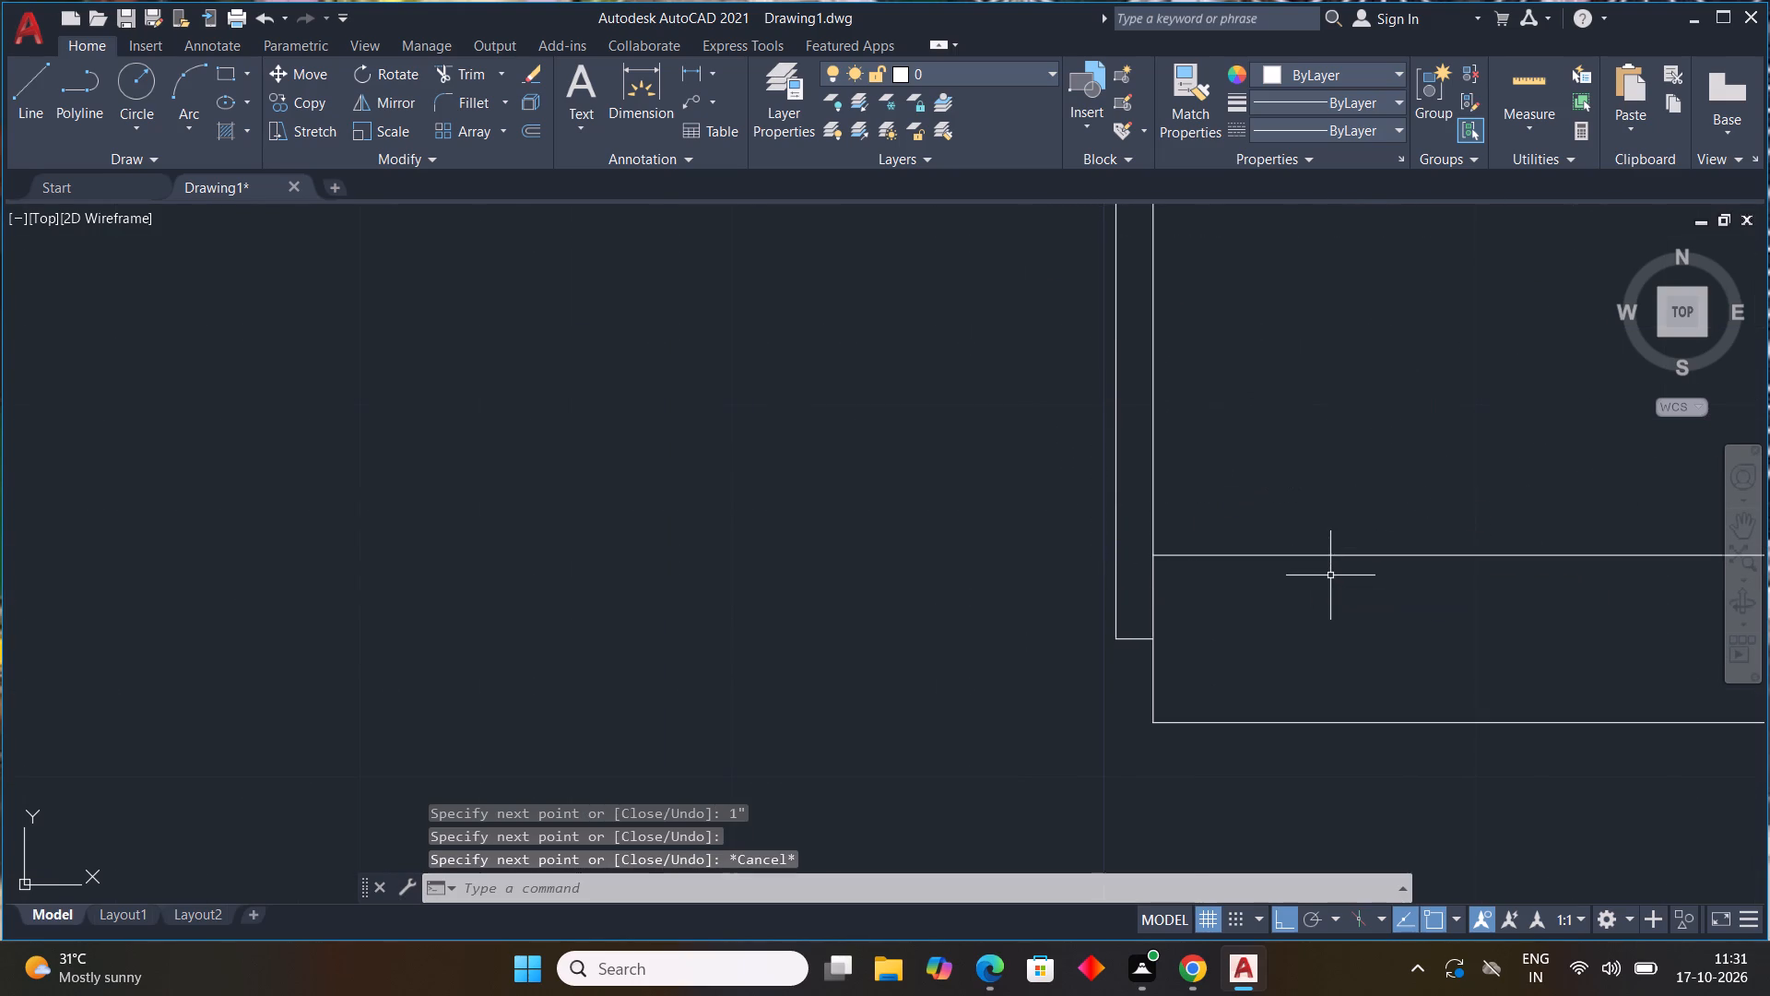
Draw a three-point swing arc through the two top corners of the middle room's door leaf, ending at the opposite jamb's midpoint.
scroll(1329, 575, down, 4)
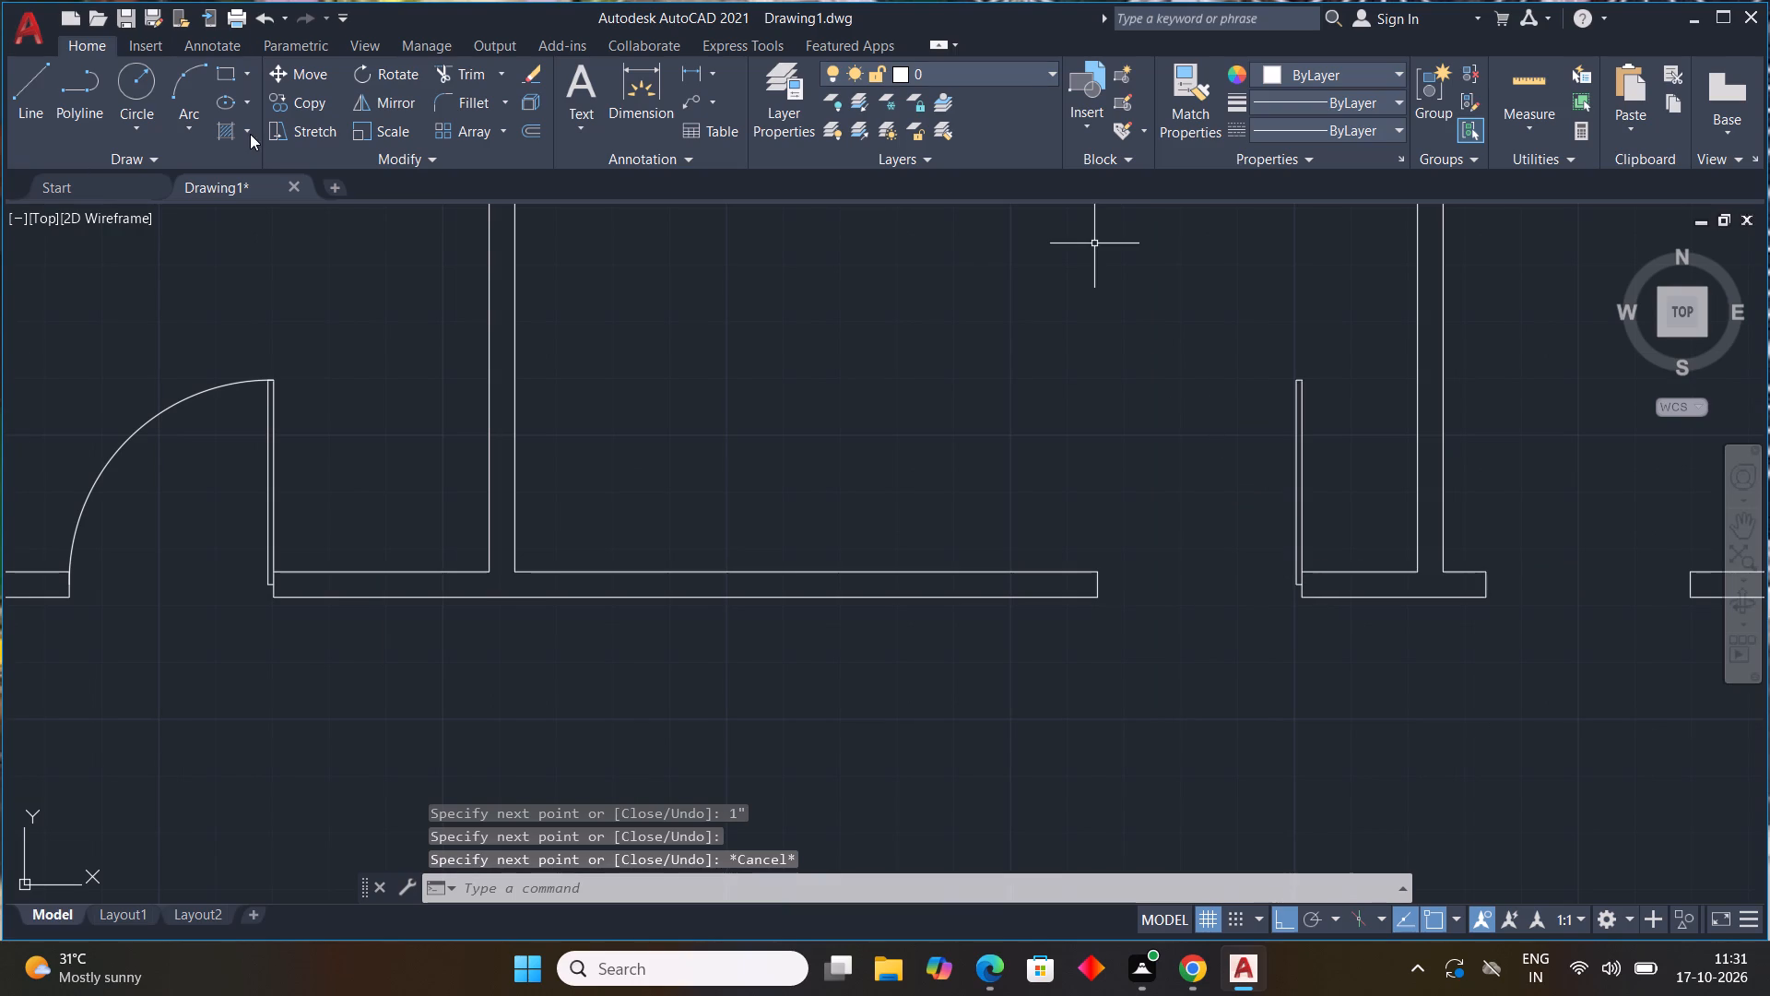
click(181, 133)
click(238, 172)
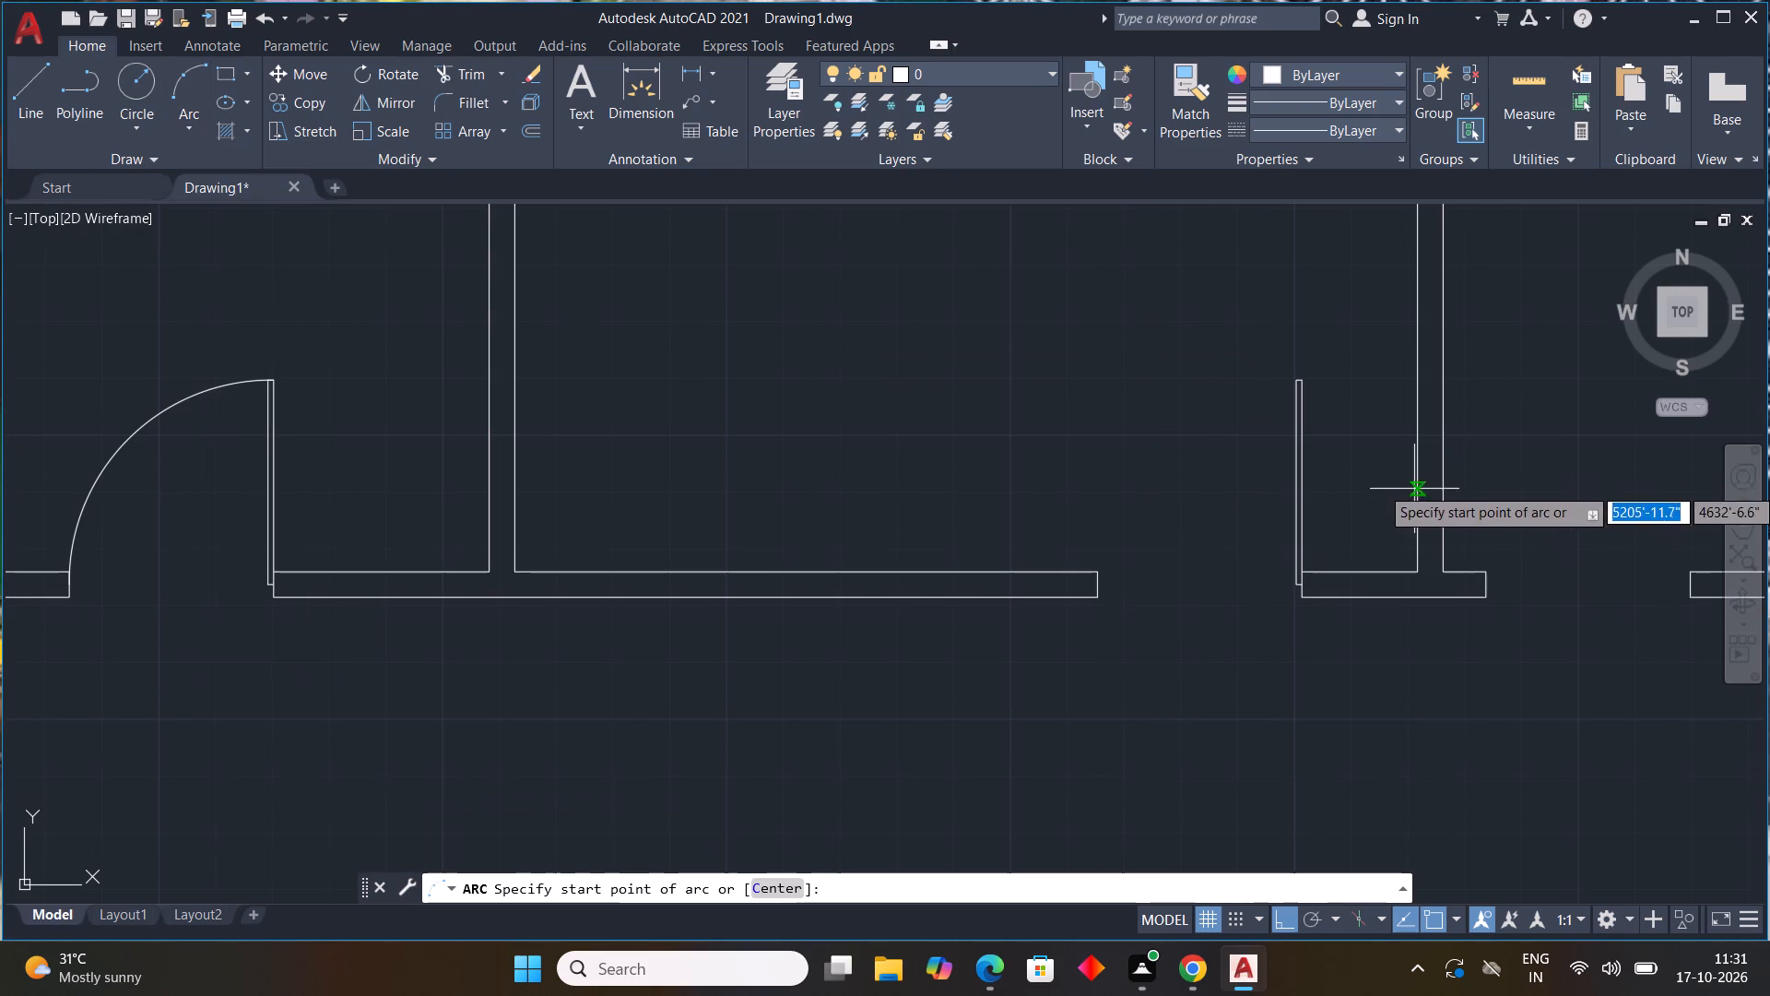
scroll(1367, 408, up, 3)
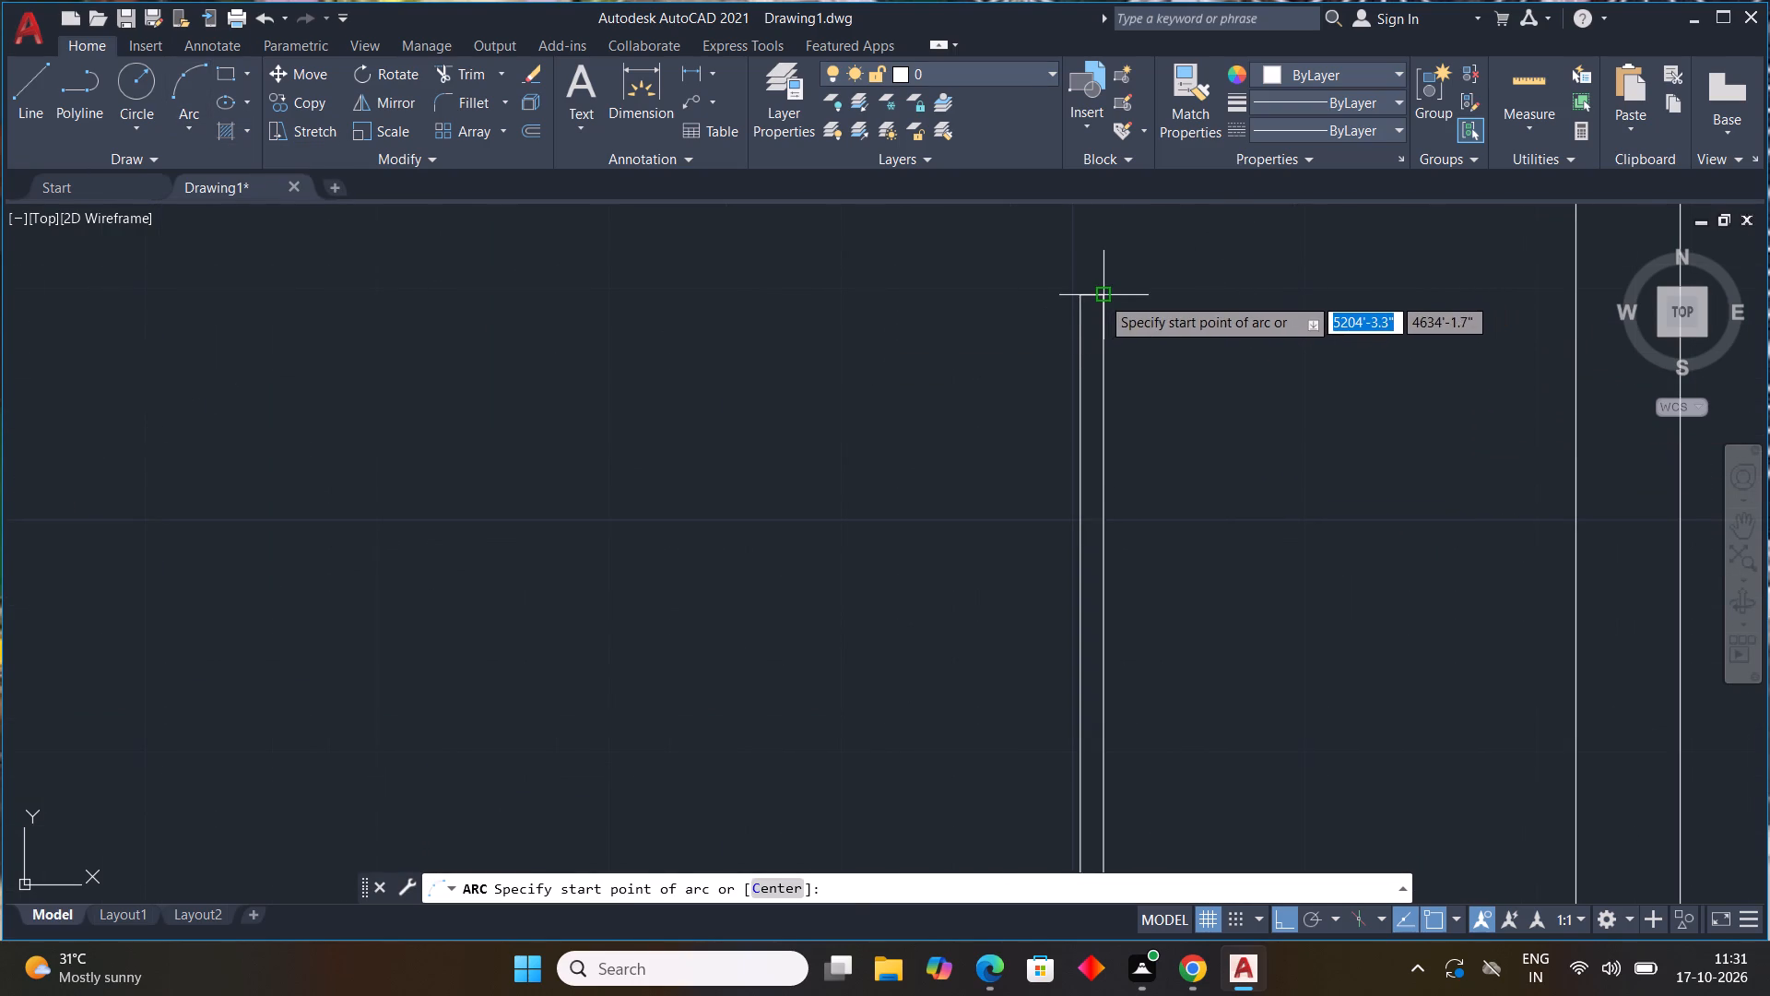
click(1101, 296)
click(1079, 298)
scroll(920, 474, down, 2)
middle_drag(932, 466, 1073, 296)
click(809, 556)
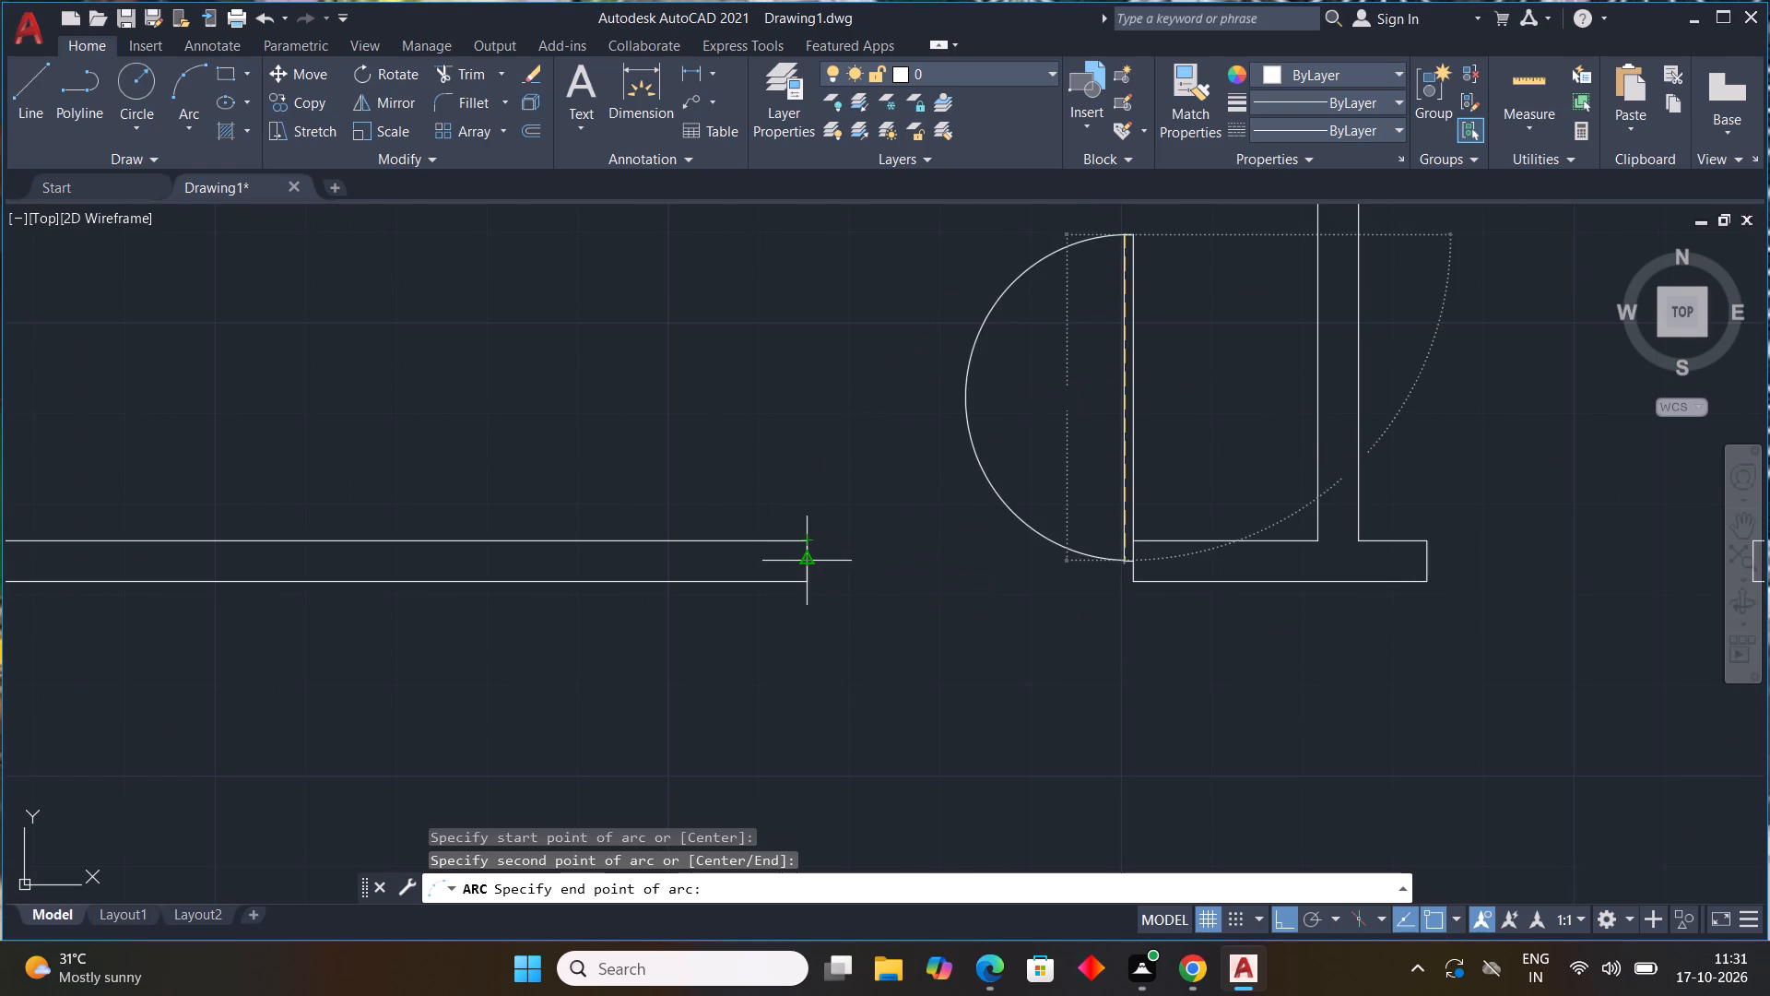
Draw connected lines from the midpoint of the right jamb below the upper-right room: 1" left and 3' straight up.
scroll(1146, 553, down, 4)
text(L)
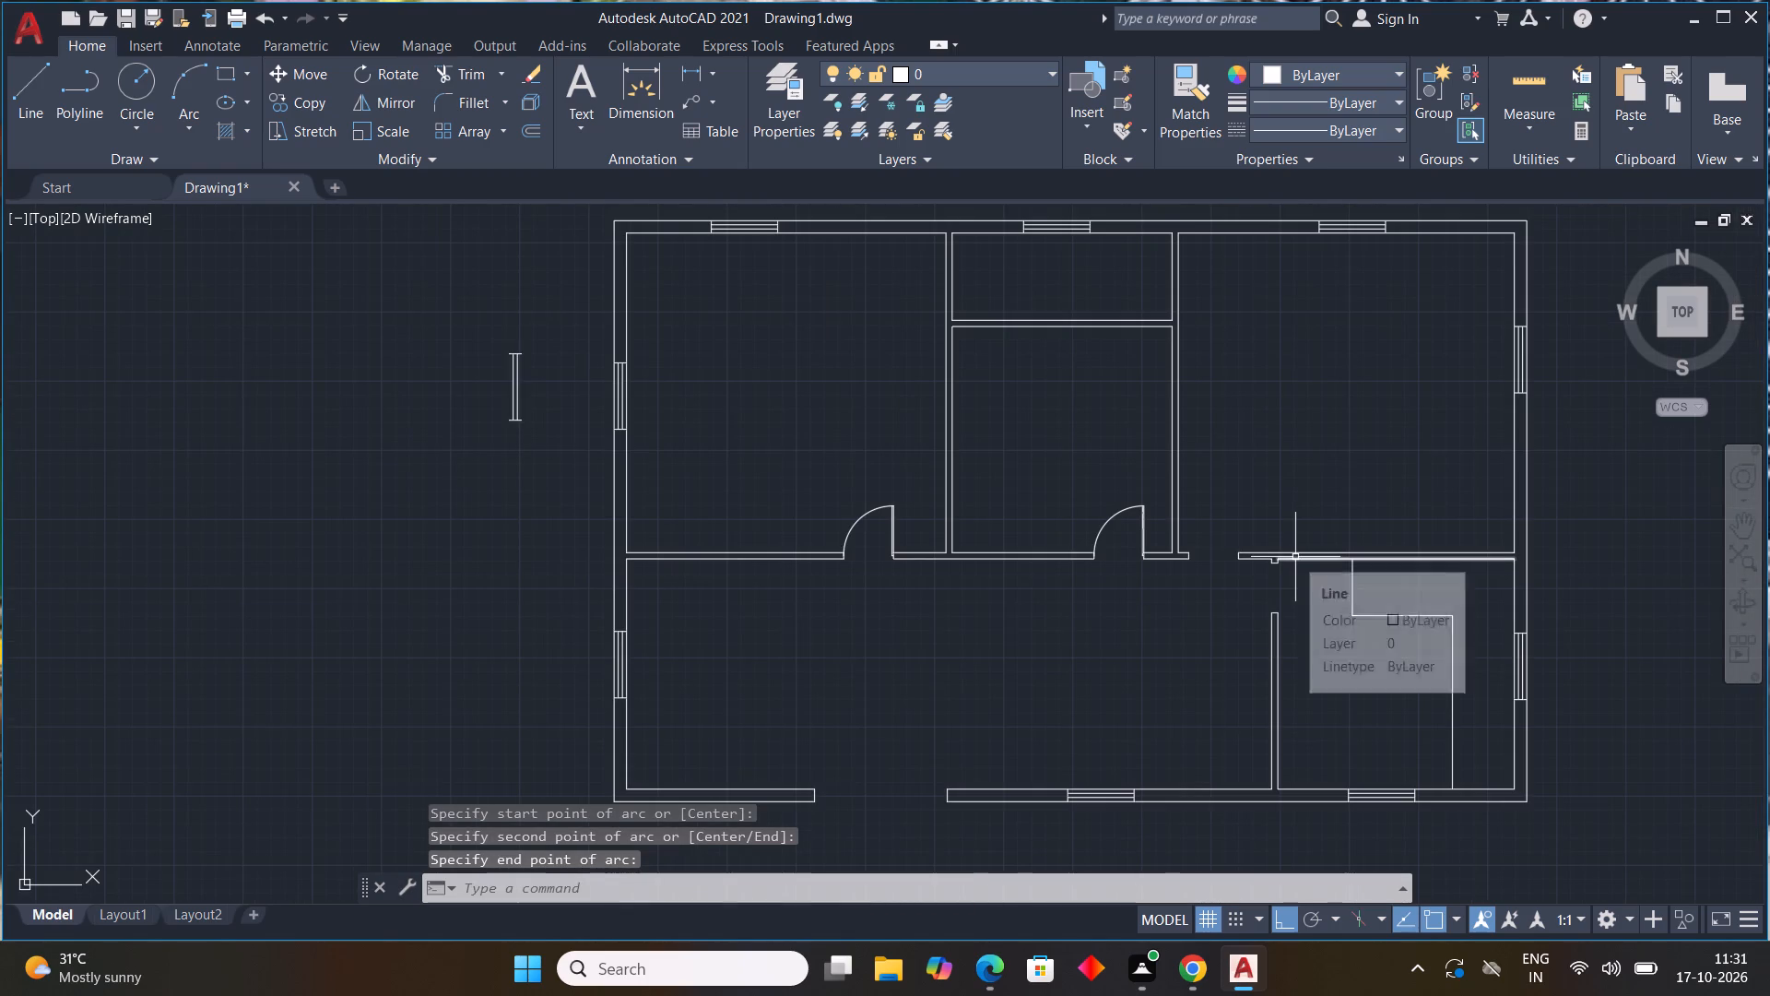
key(space)
scroll(1242, 569, up, 4)
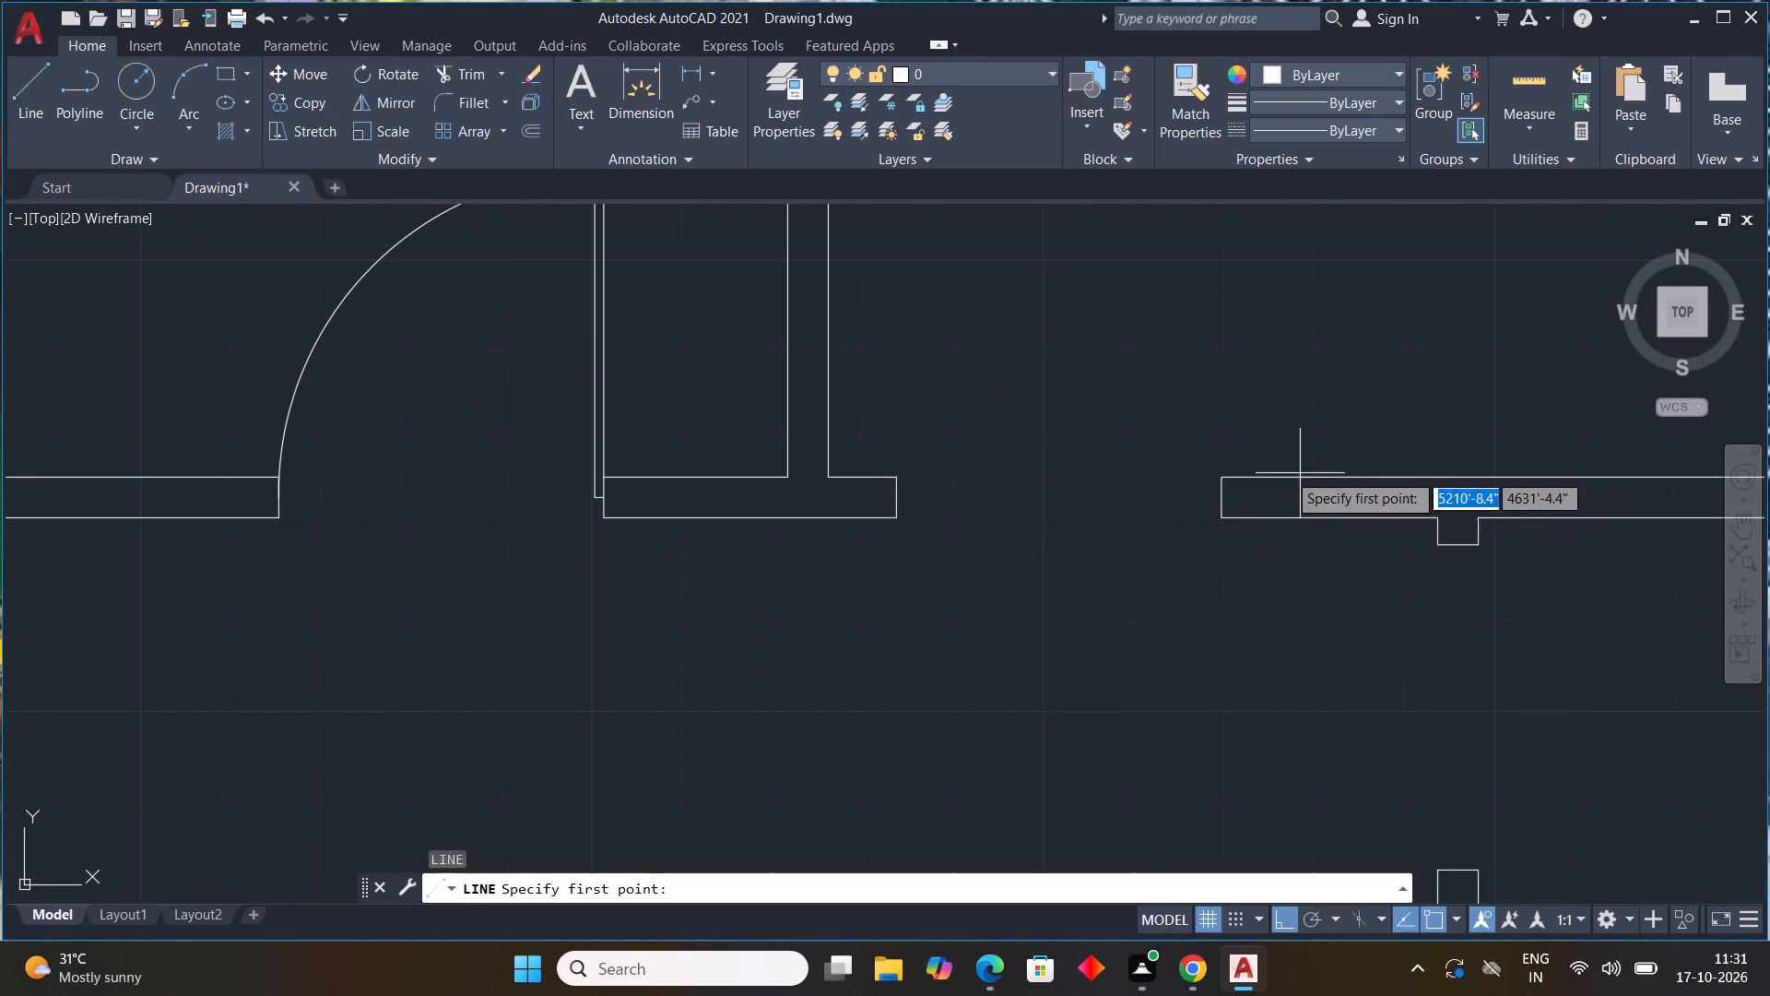
drag(1218, 497, 1204, 497)
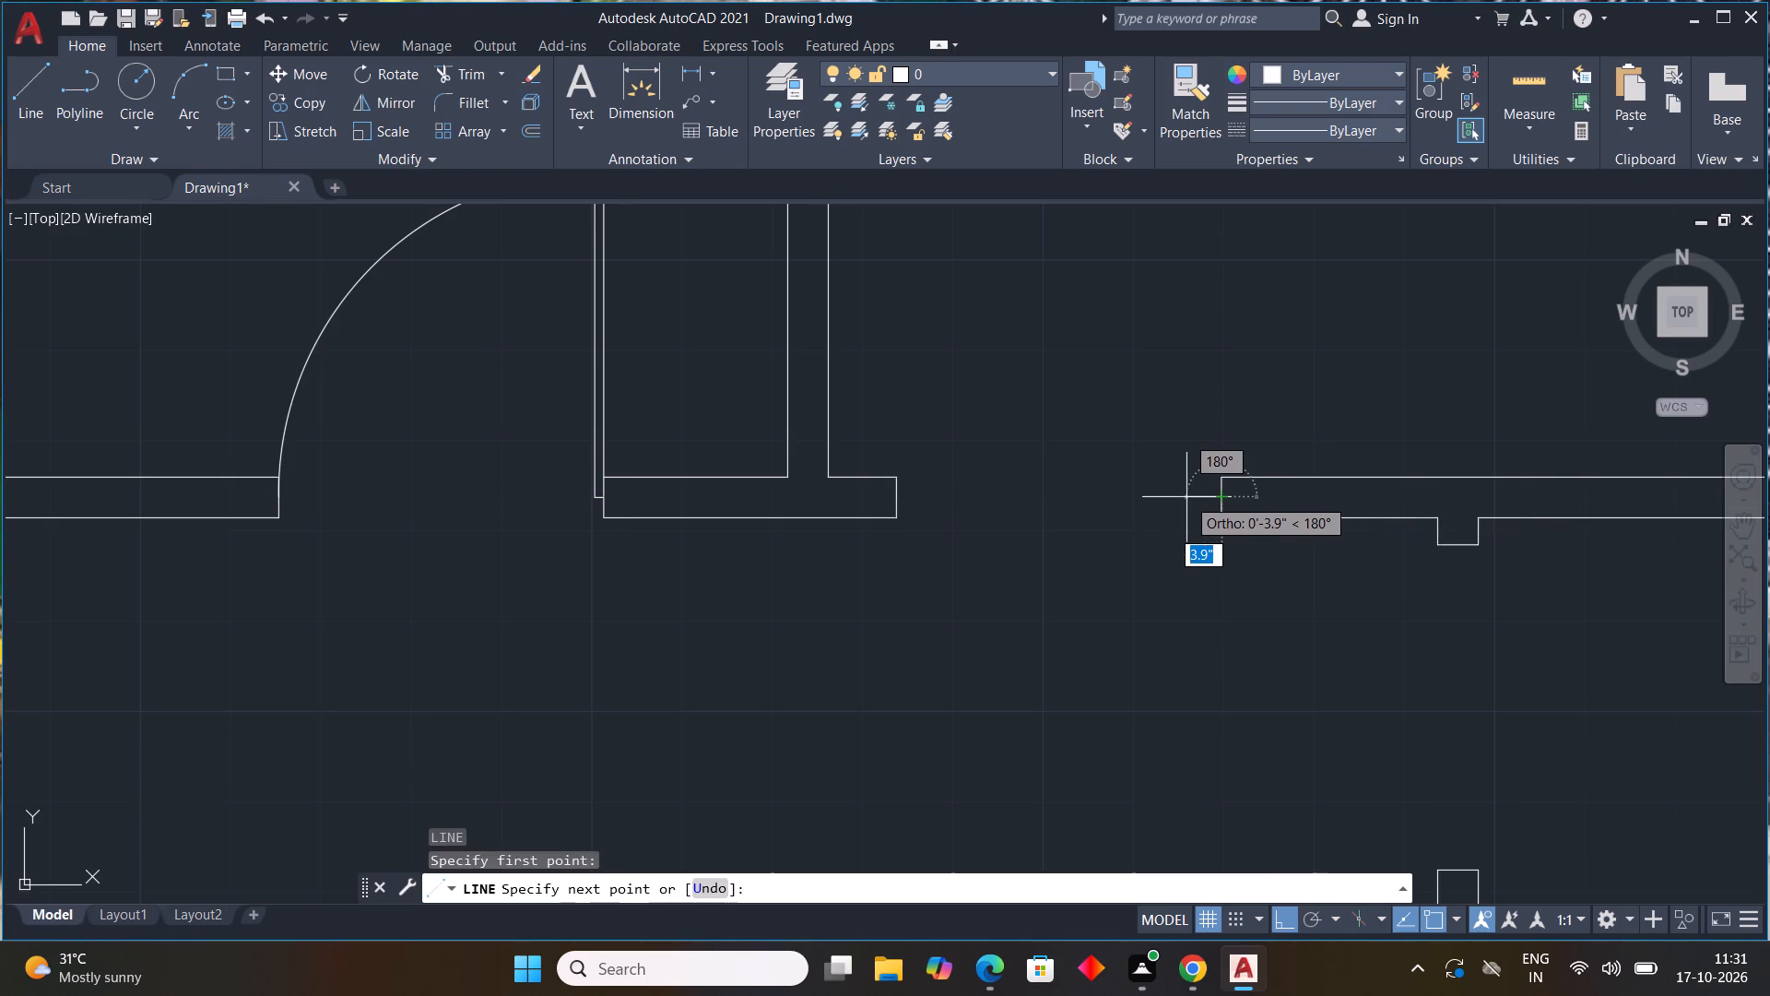
key(1)
key(shift+quotedbl)
key(Return)
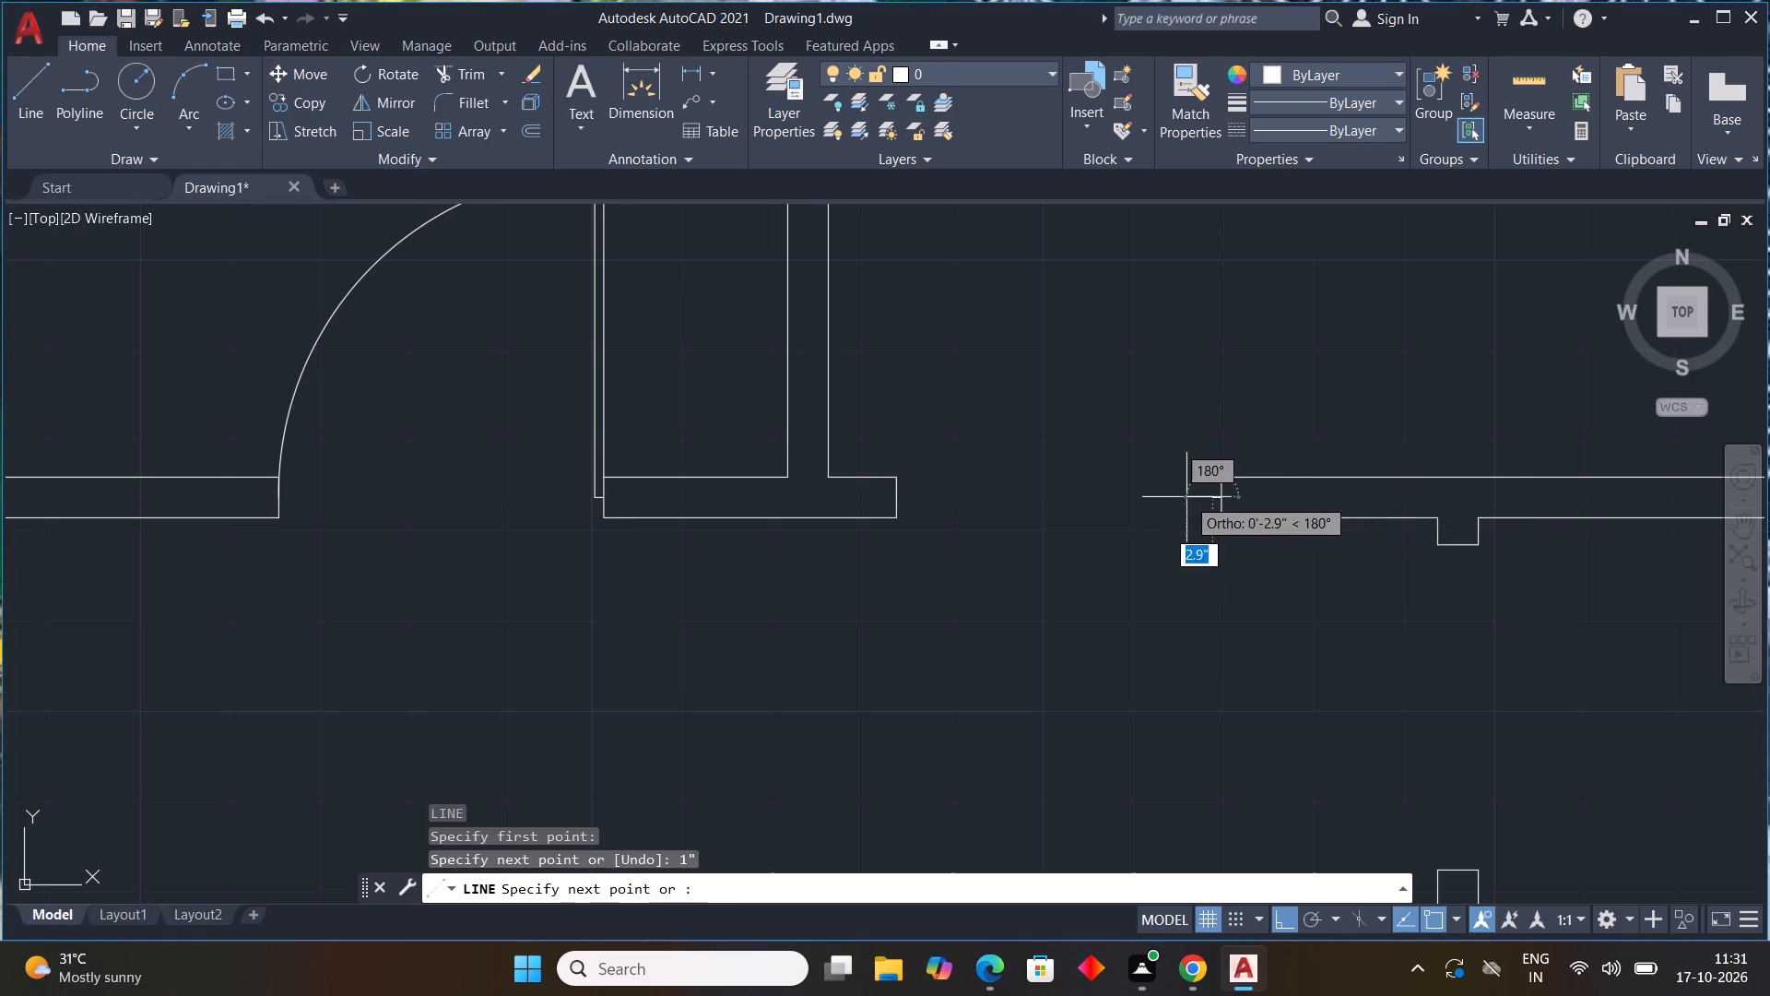
text(3')
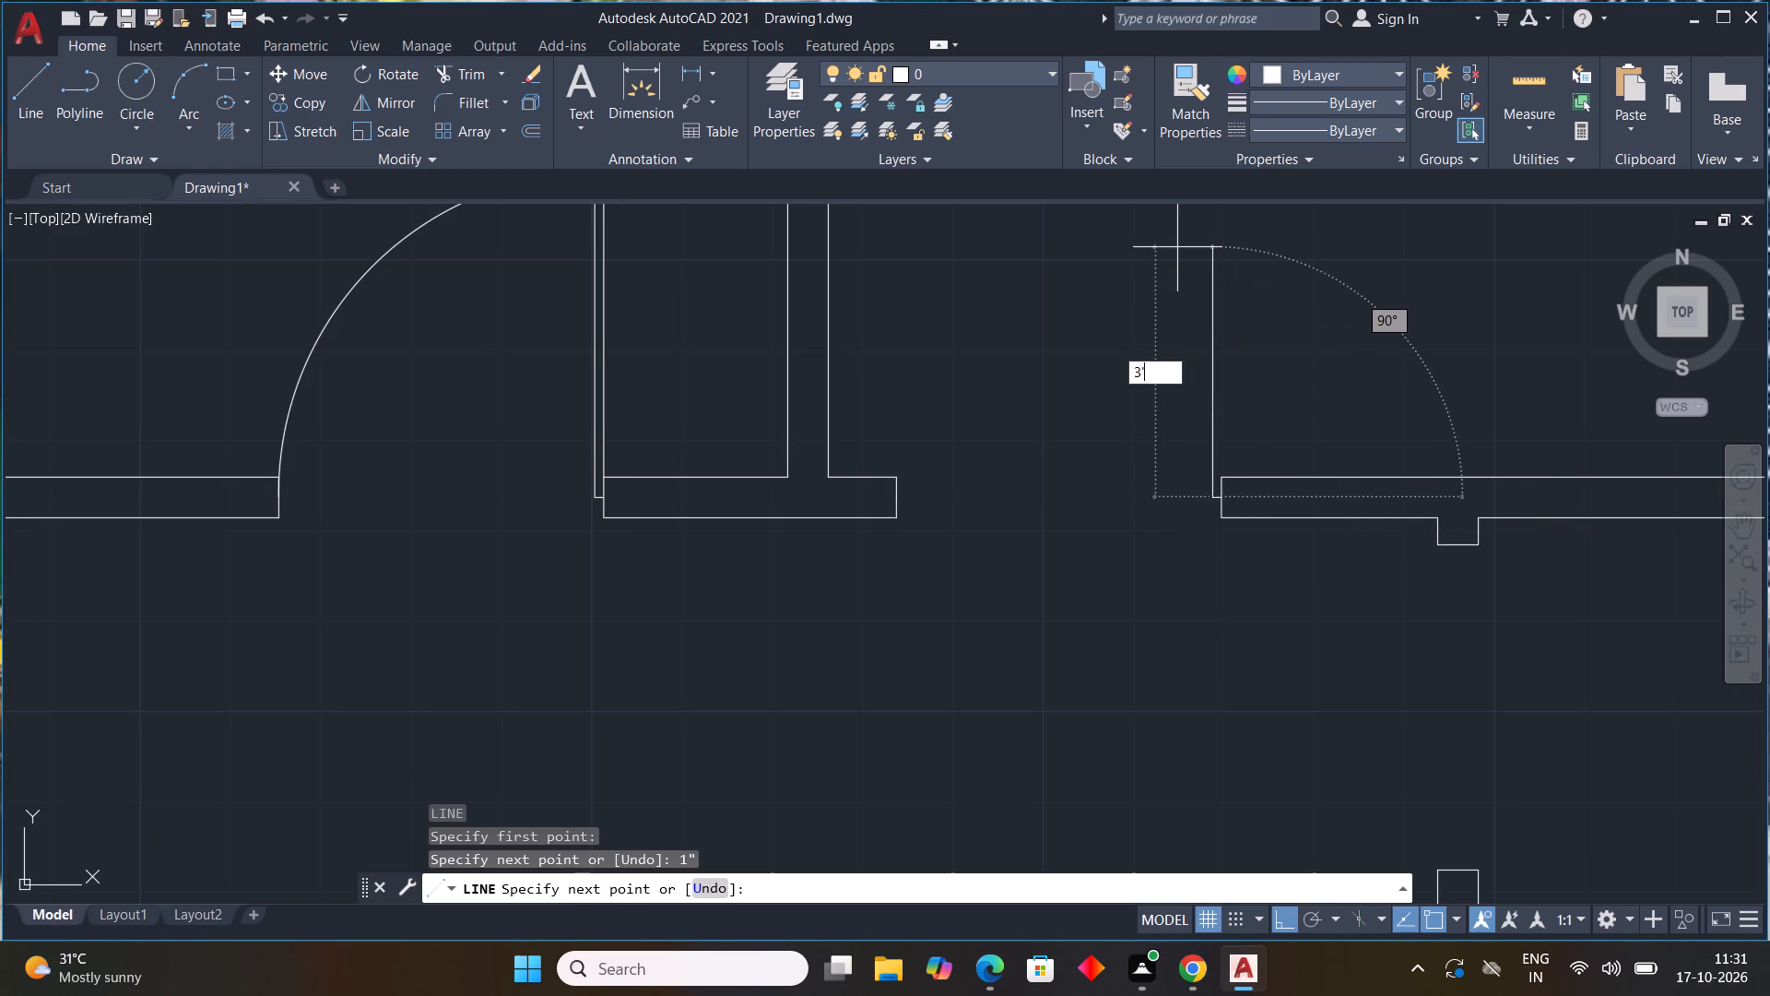
key(Return)
Complete the upper-right room's door leaf with a 1" line across its top and a vertical line down to the partition's corner.
middle_drag(1343, 267, 1292, 389)
scroll(1343, 268, down, 1)
middle_click(1291, 390)
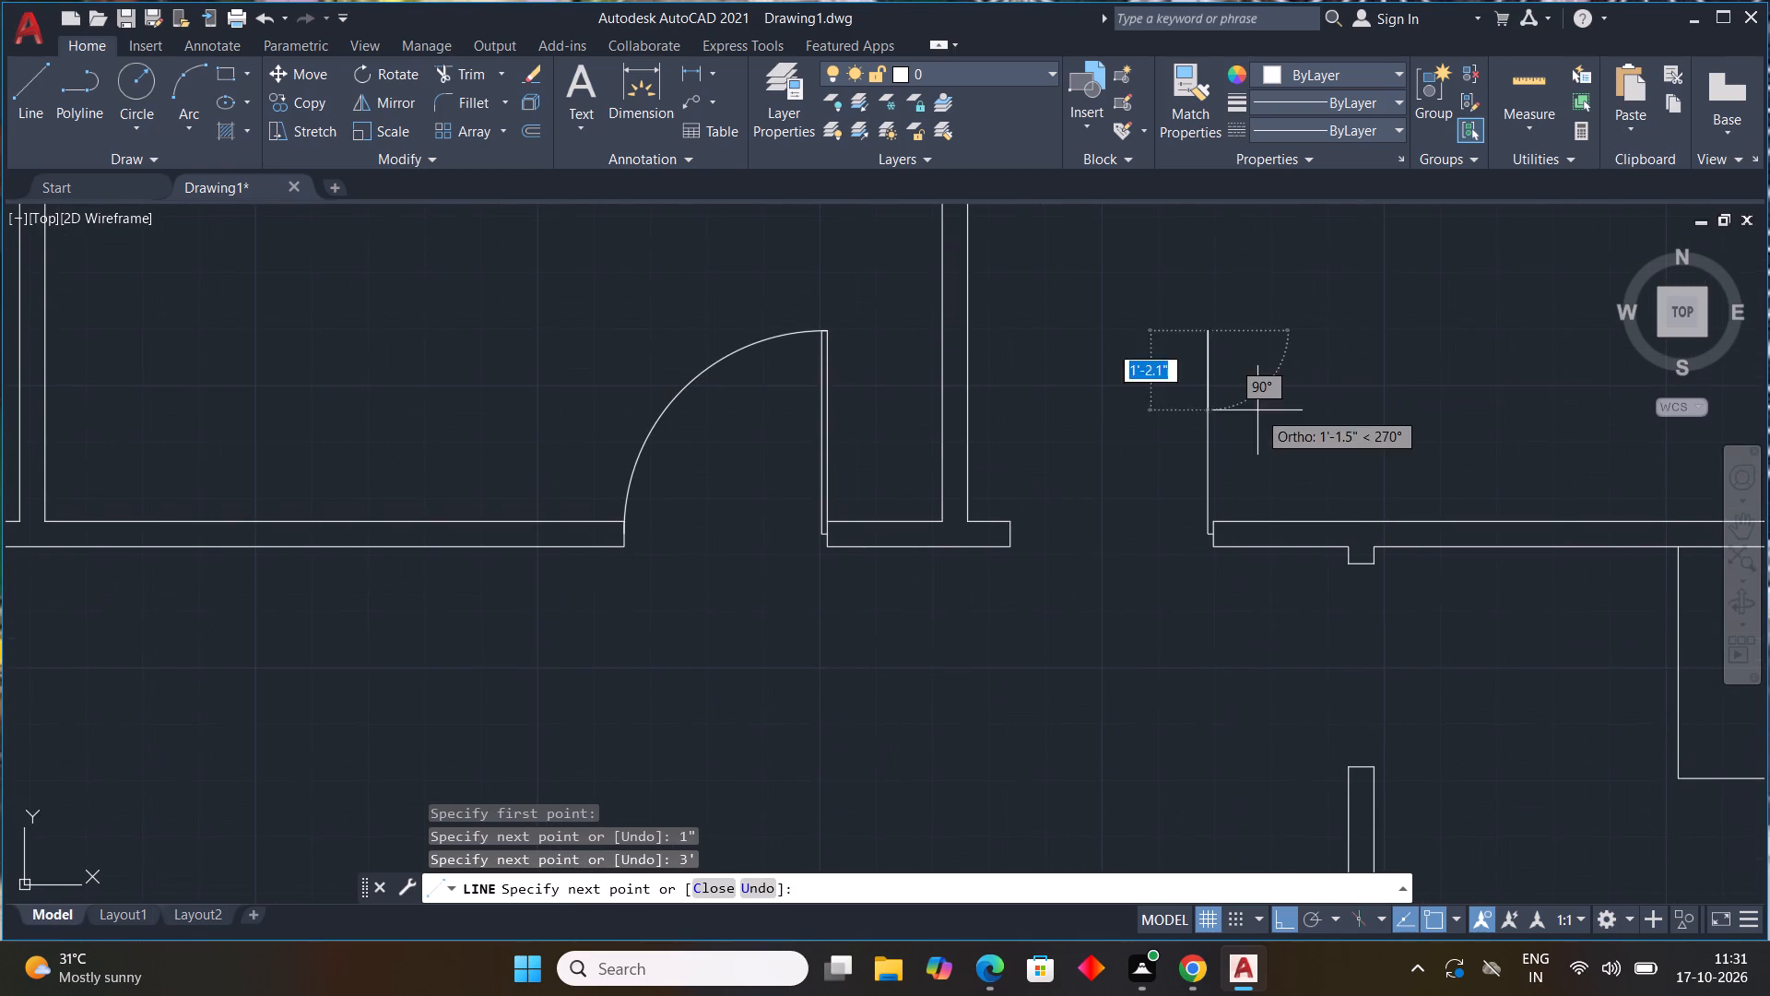
key(1)
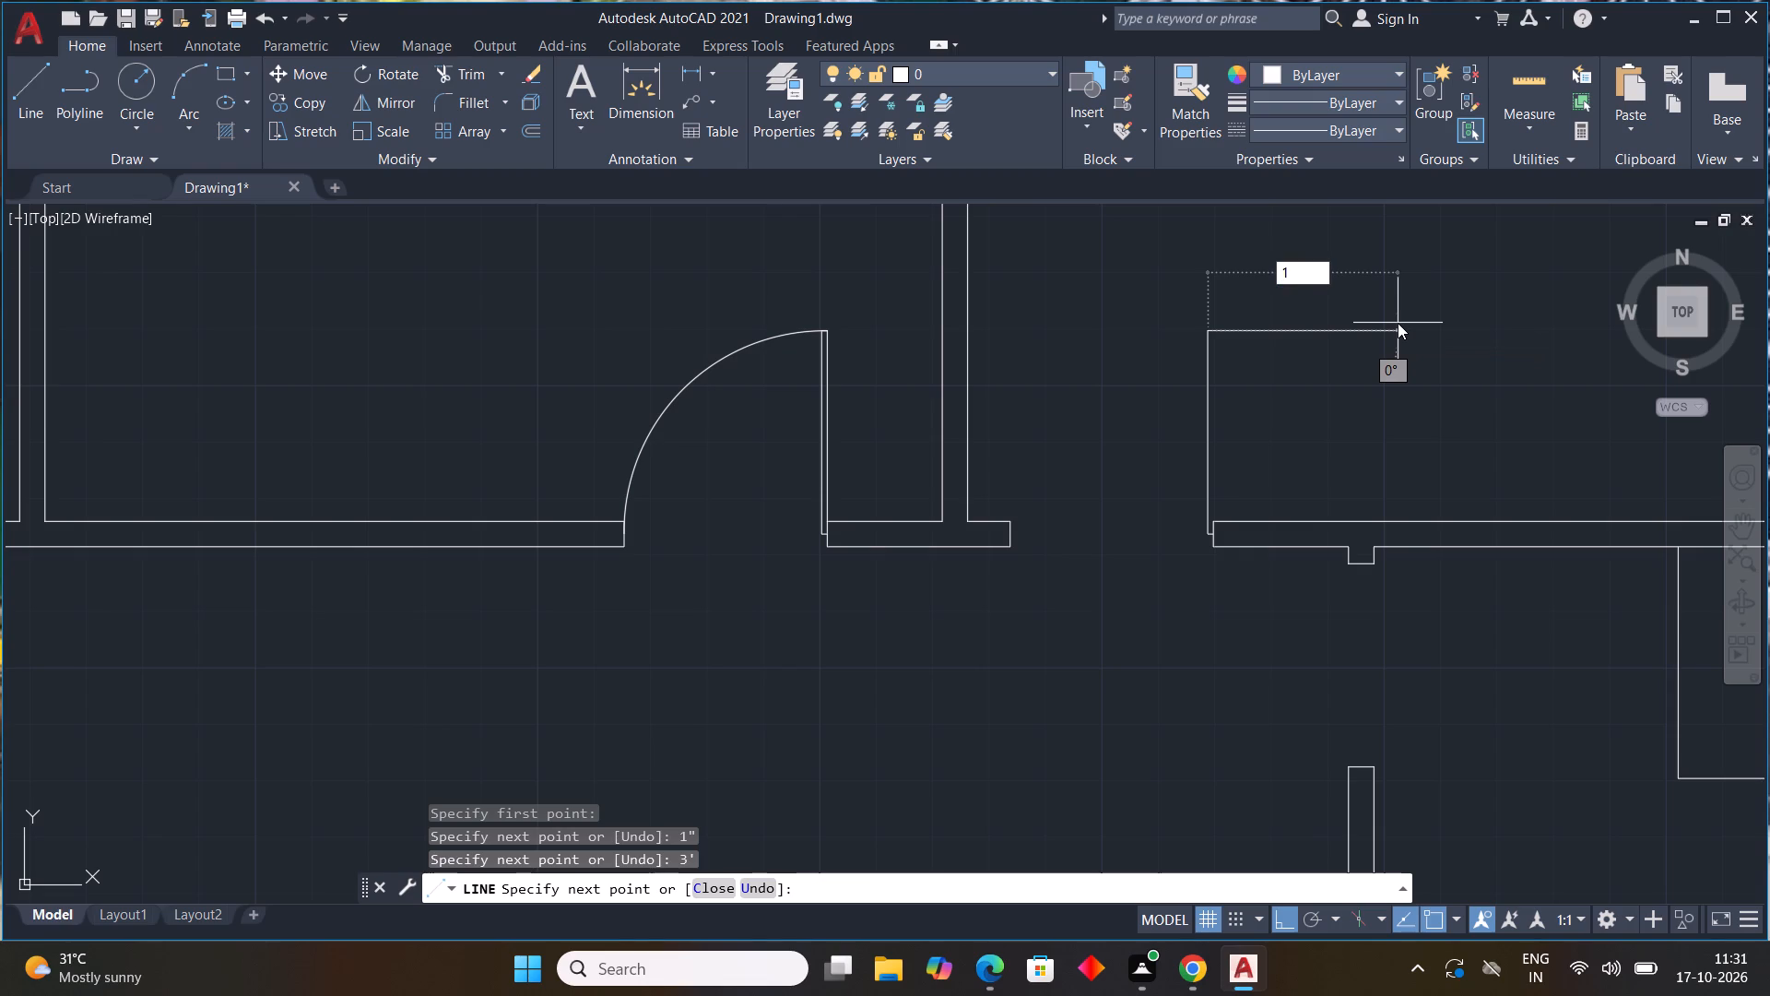
key(shift+quotedbl)
key(Return)
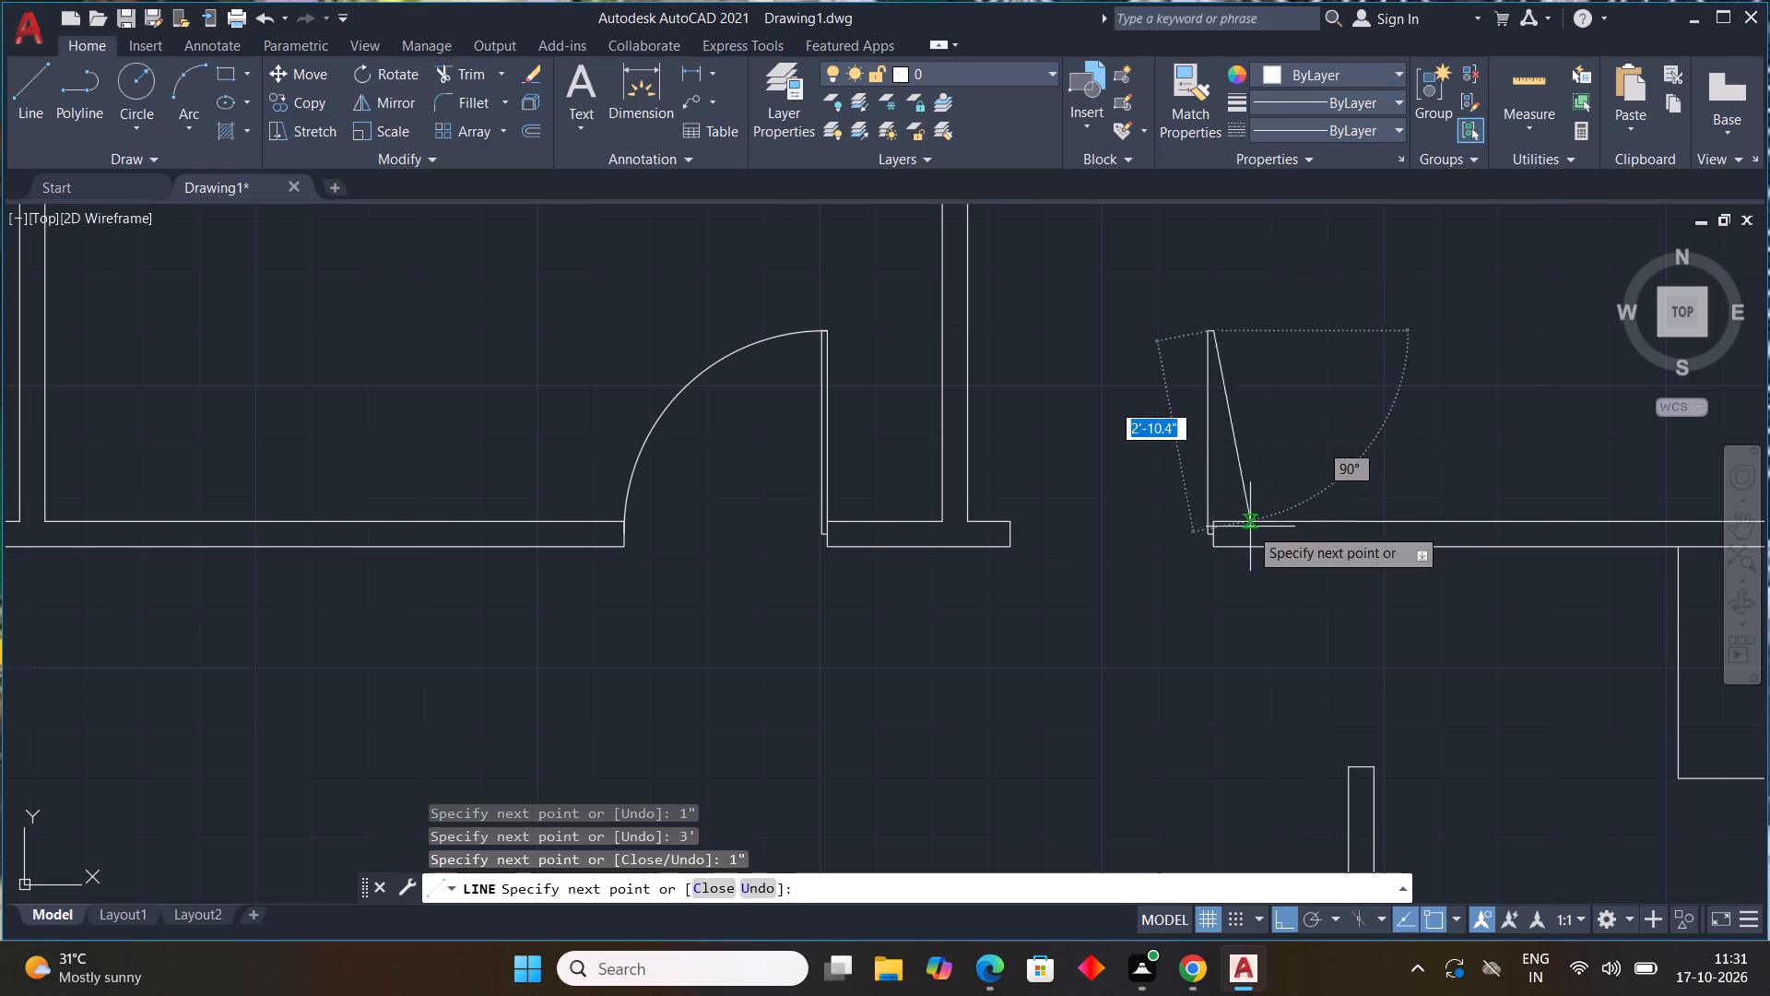
scroll(1211, 535, up, 2)
click(1216, 495)
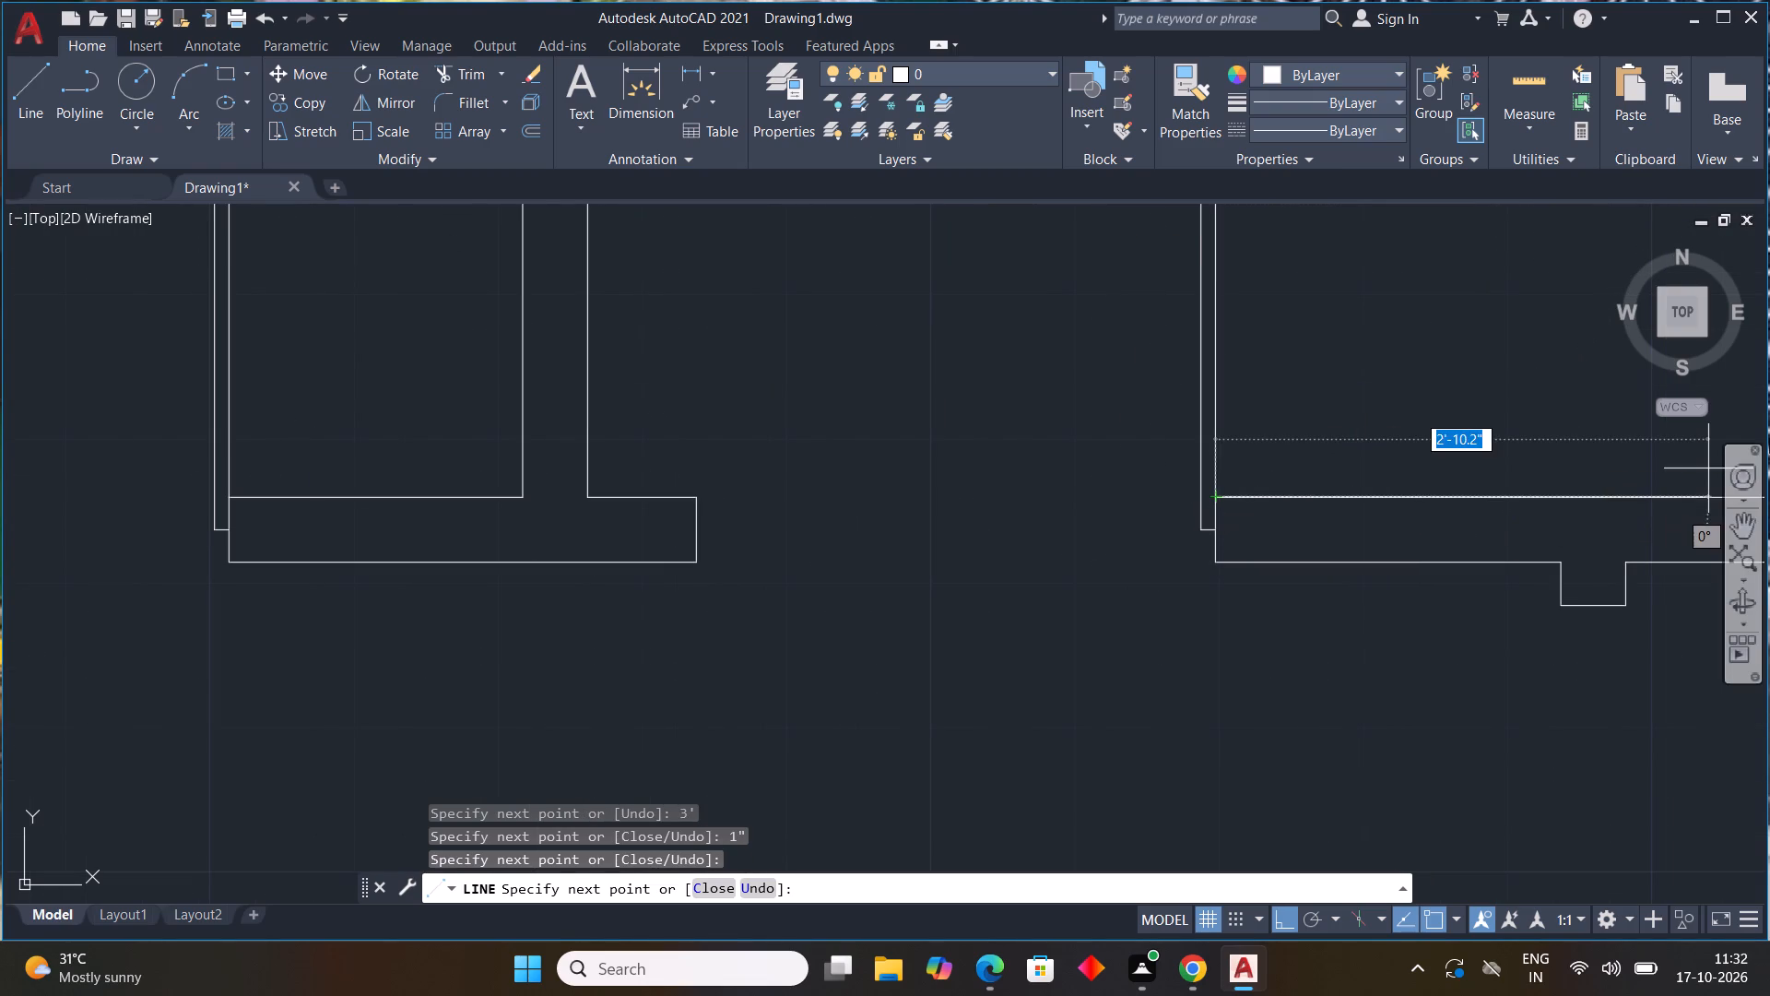
key(Escape)
Draw a three-point swing arc through the two top corners of the upper-right room's door leaf, ending at the opposite jamb's midpoint.
scroll(1392, 359, down, 3)
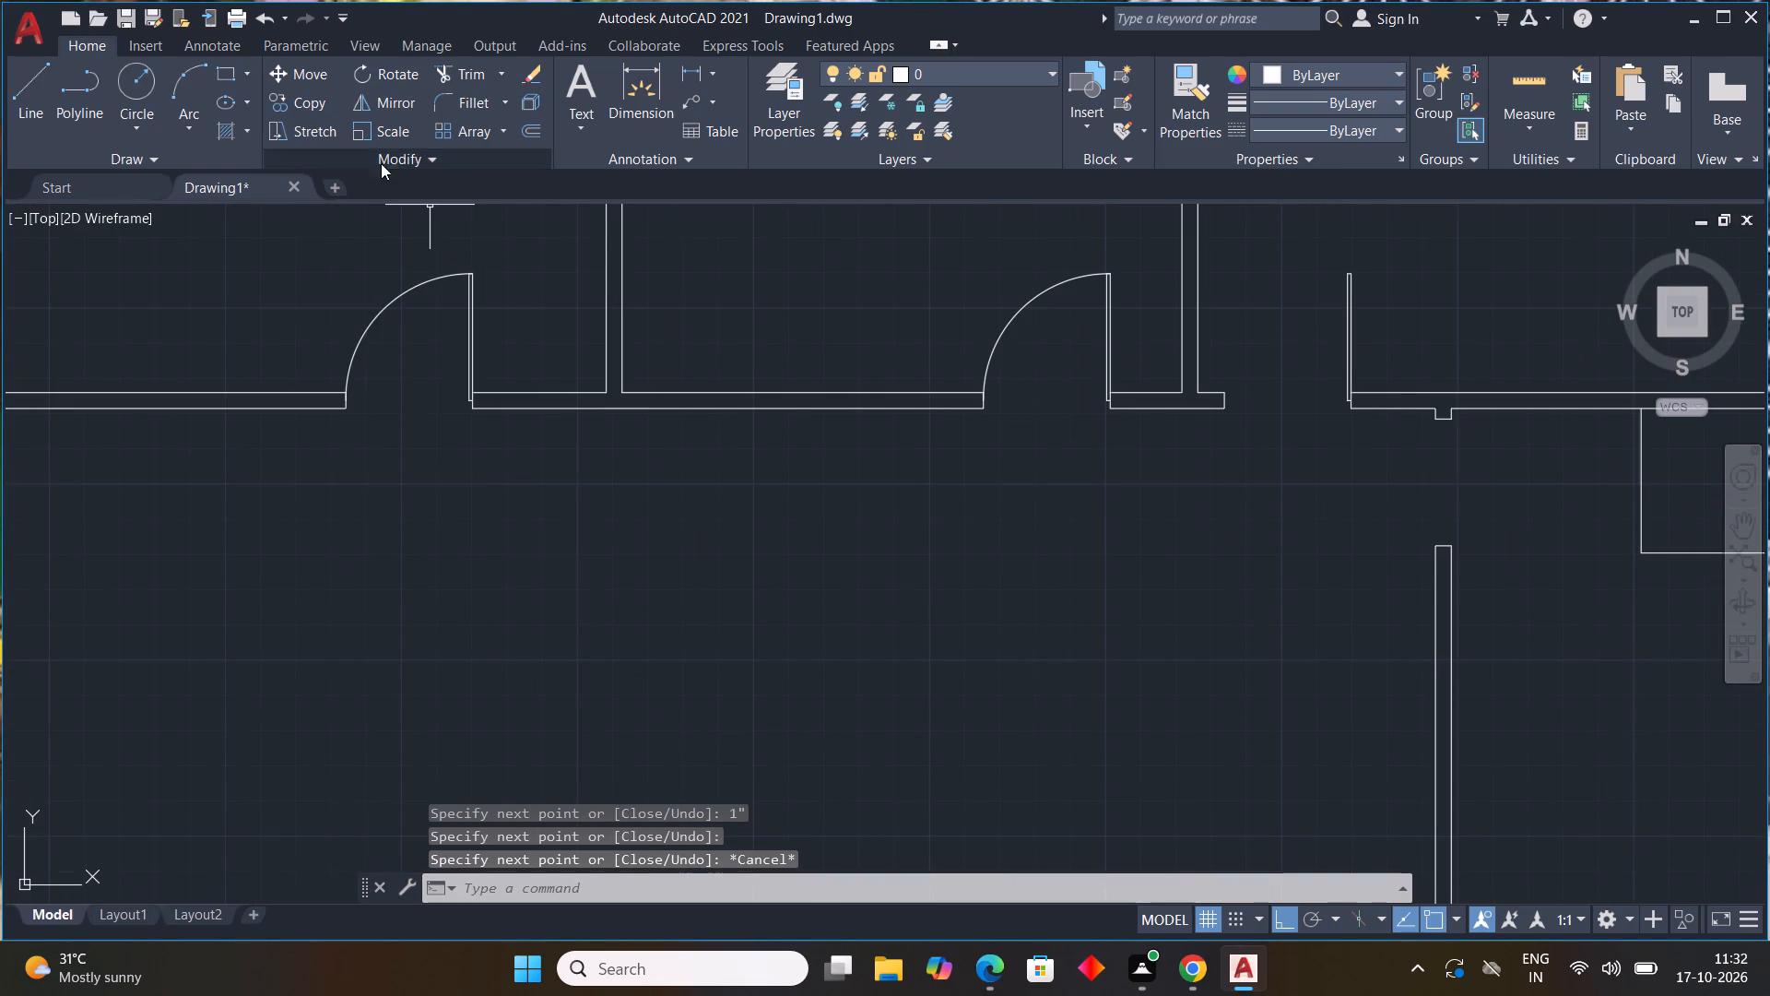
click(183, 136)
click(195, 153)
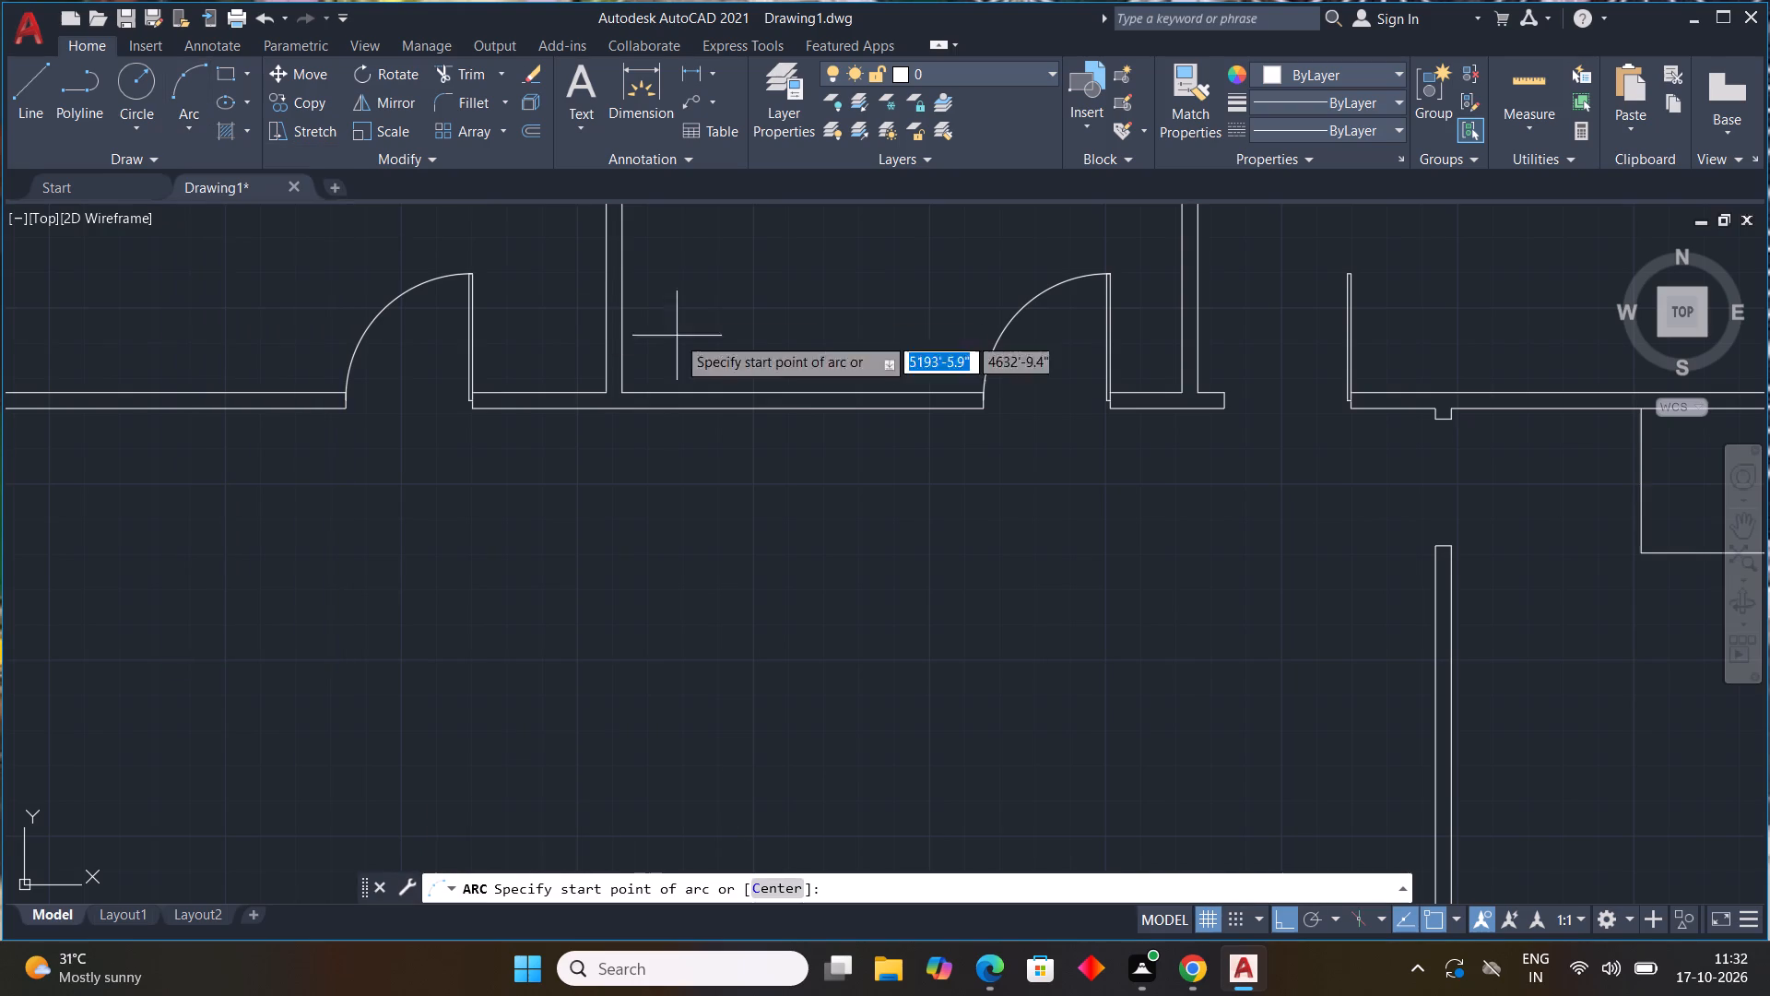
middle_drag(884, 382, 452, 538)
middle_drag(428, 529, 419, 525)
scroll(944, 430, up, 3)
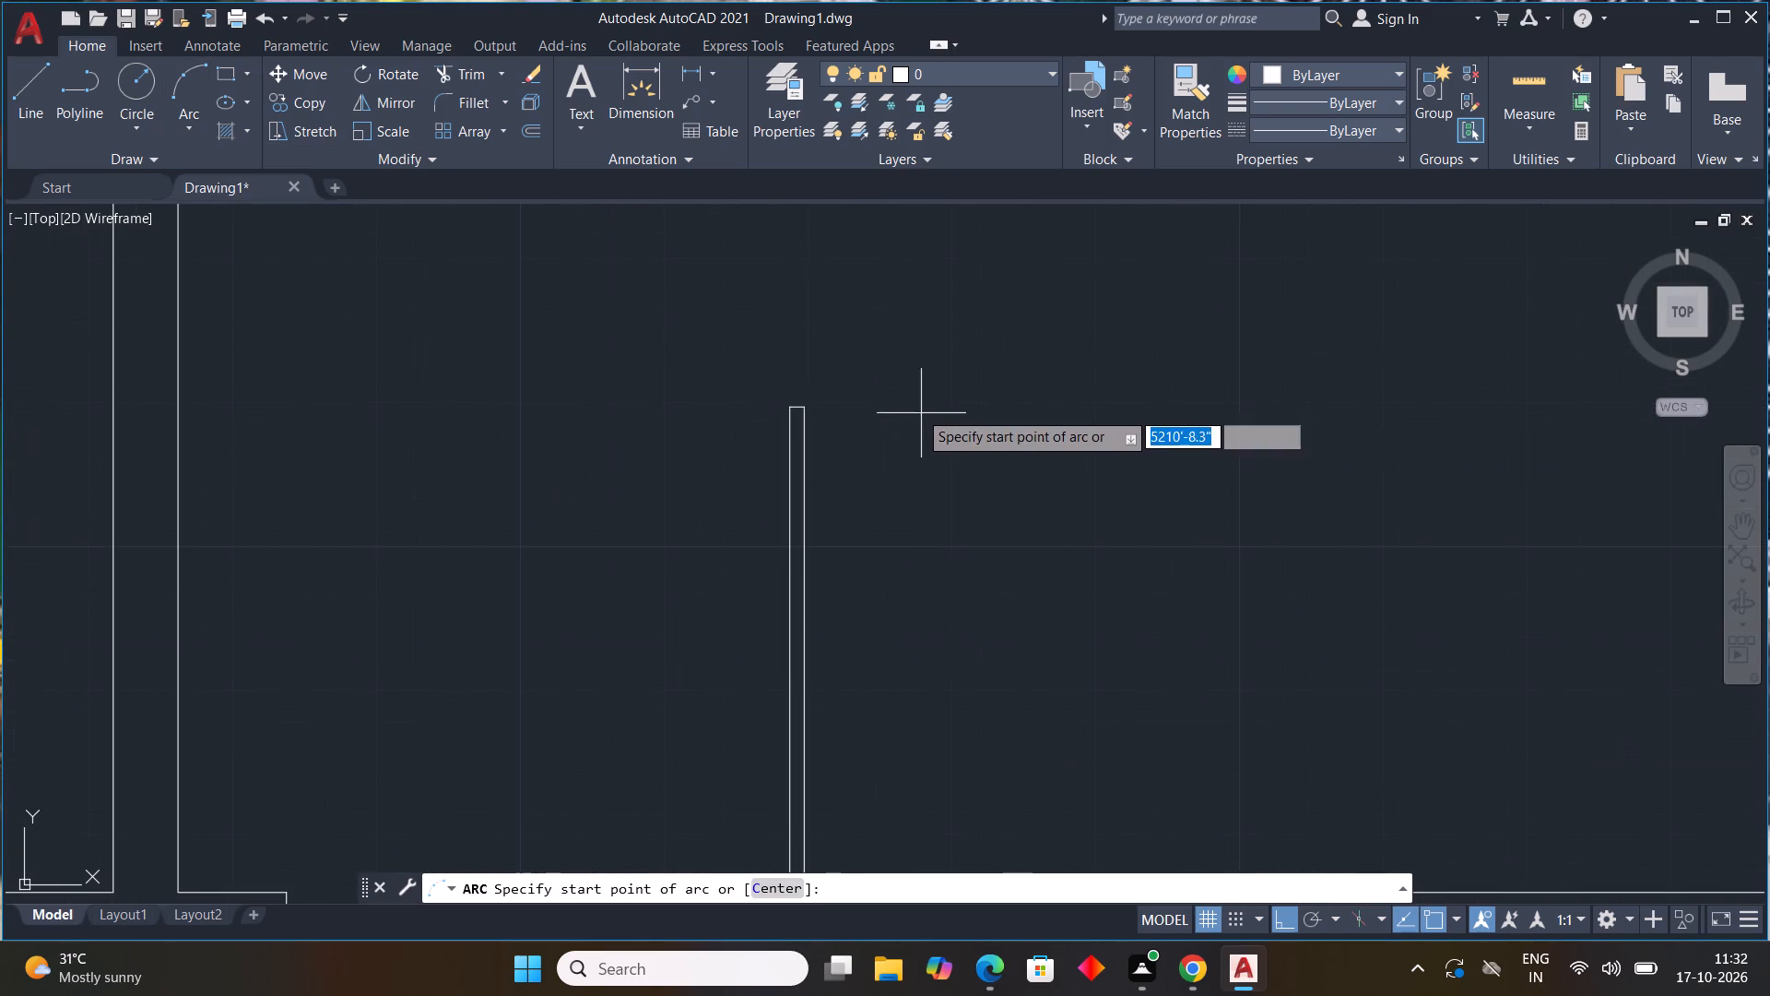
click(808, 409)
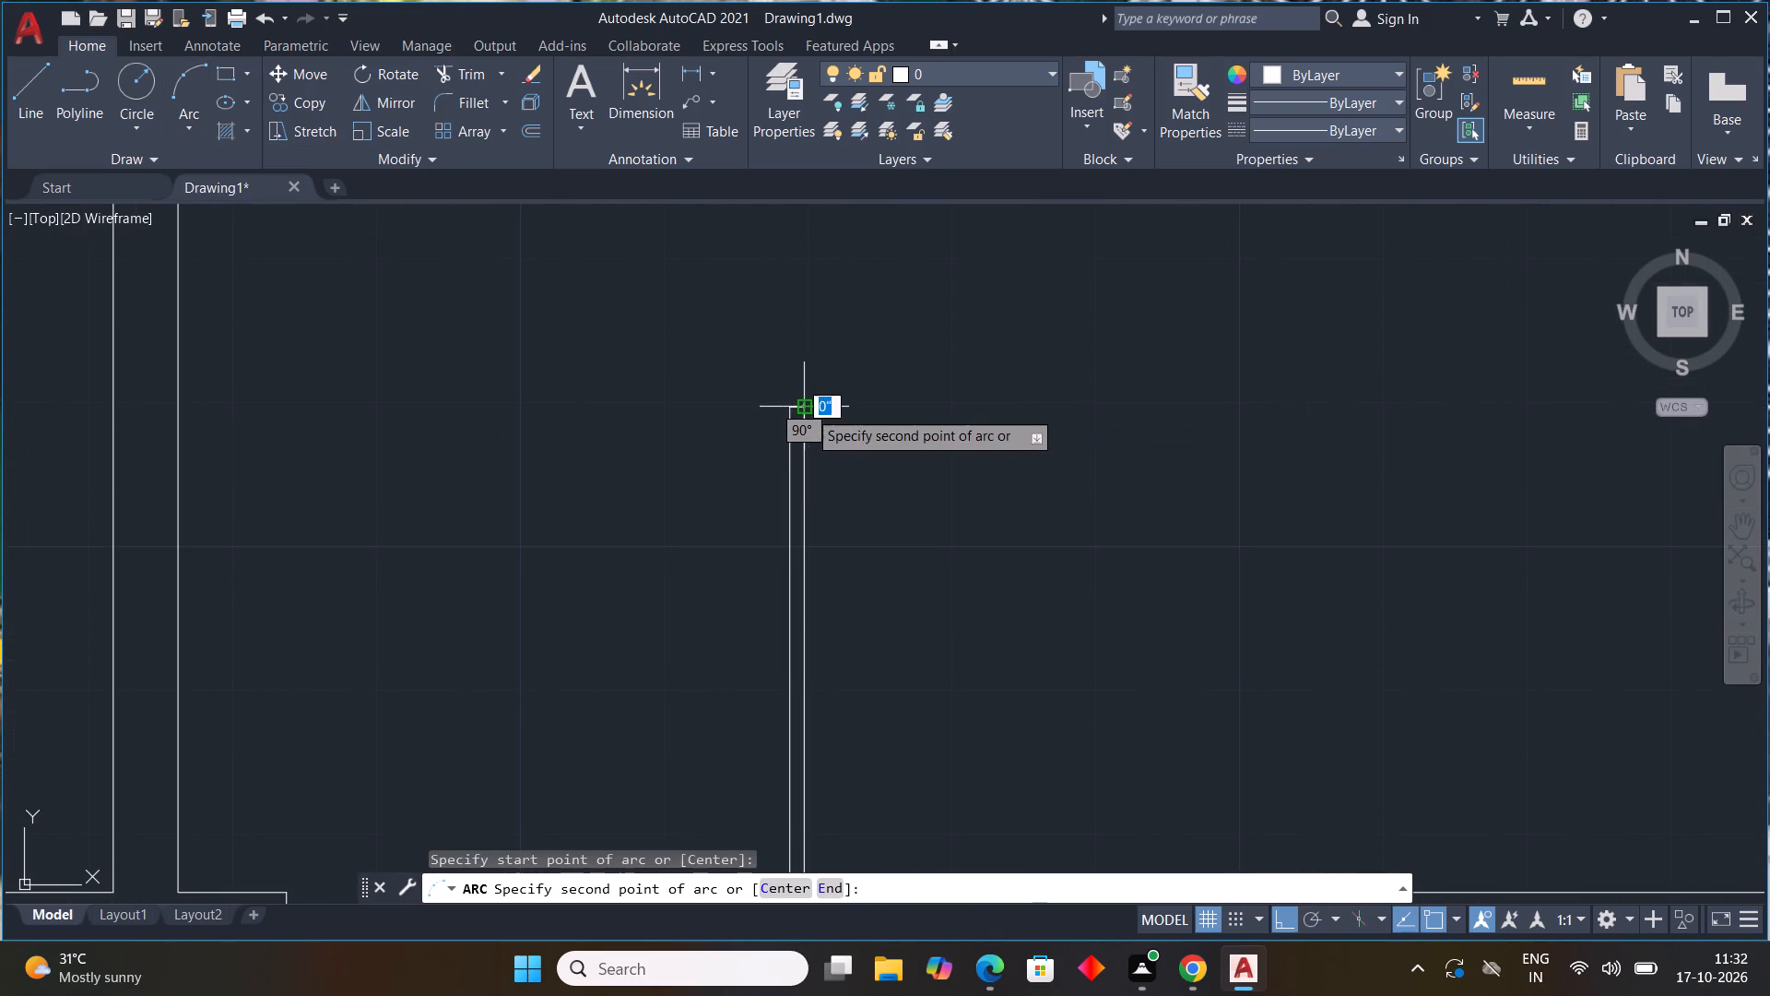
click(785, 404)
scroll(920, 442, down, 3)
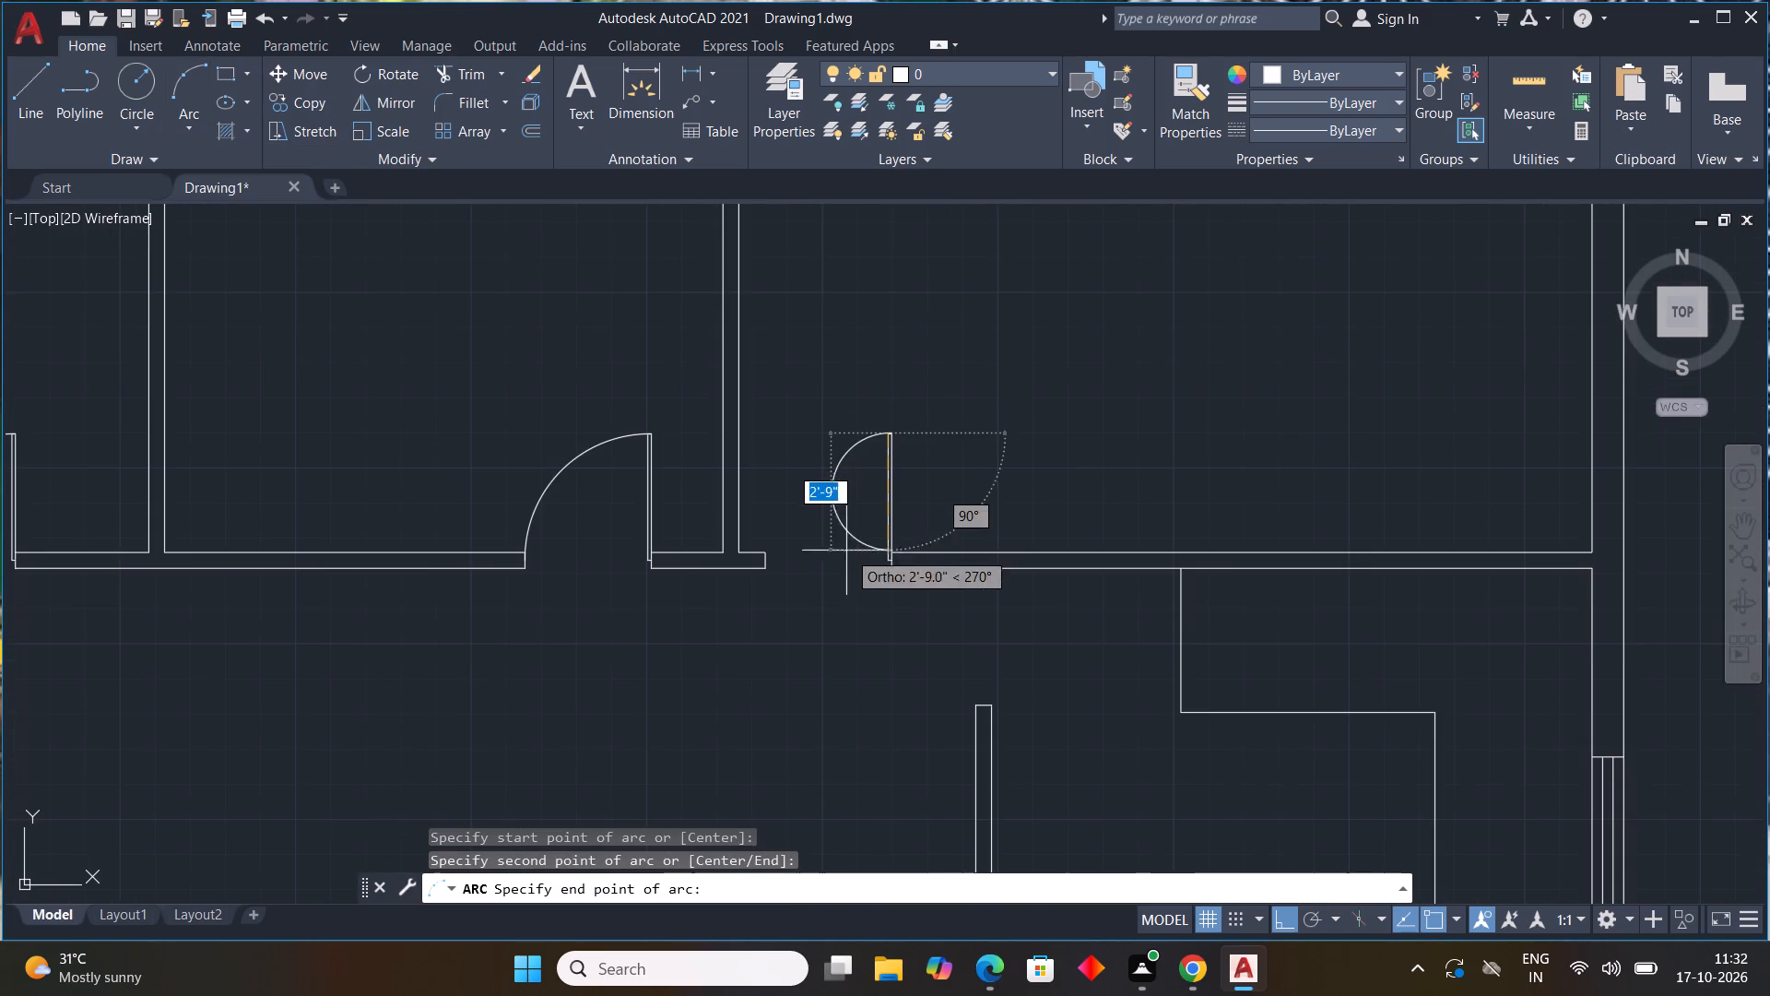
scroll(776, 575, up, 2)
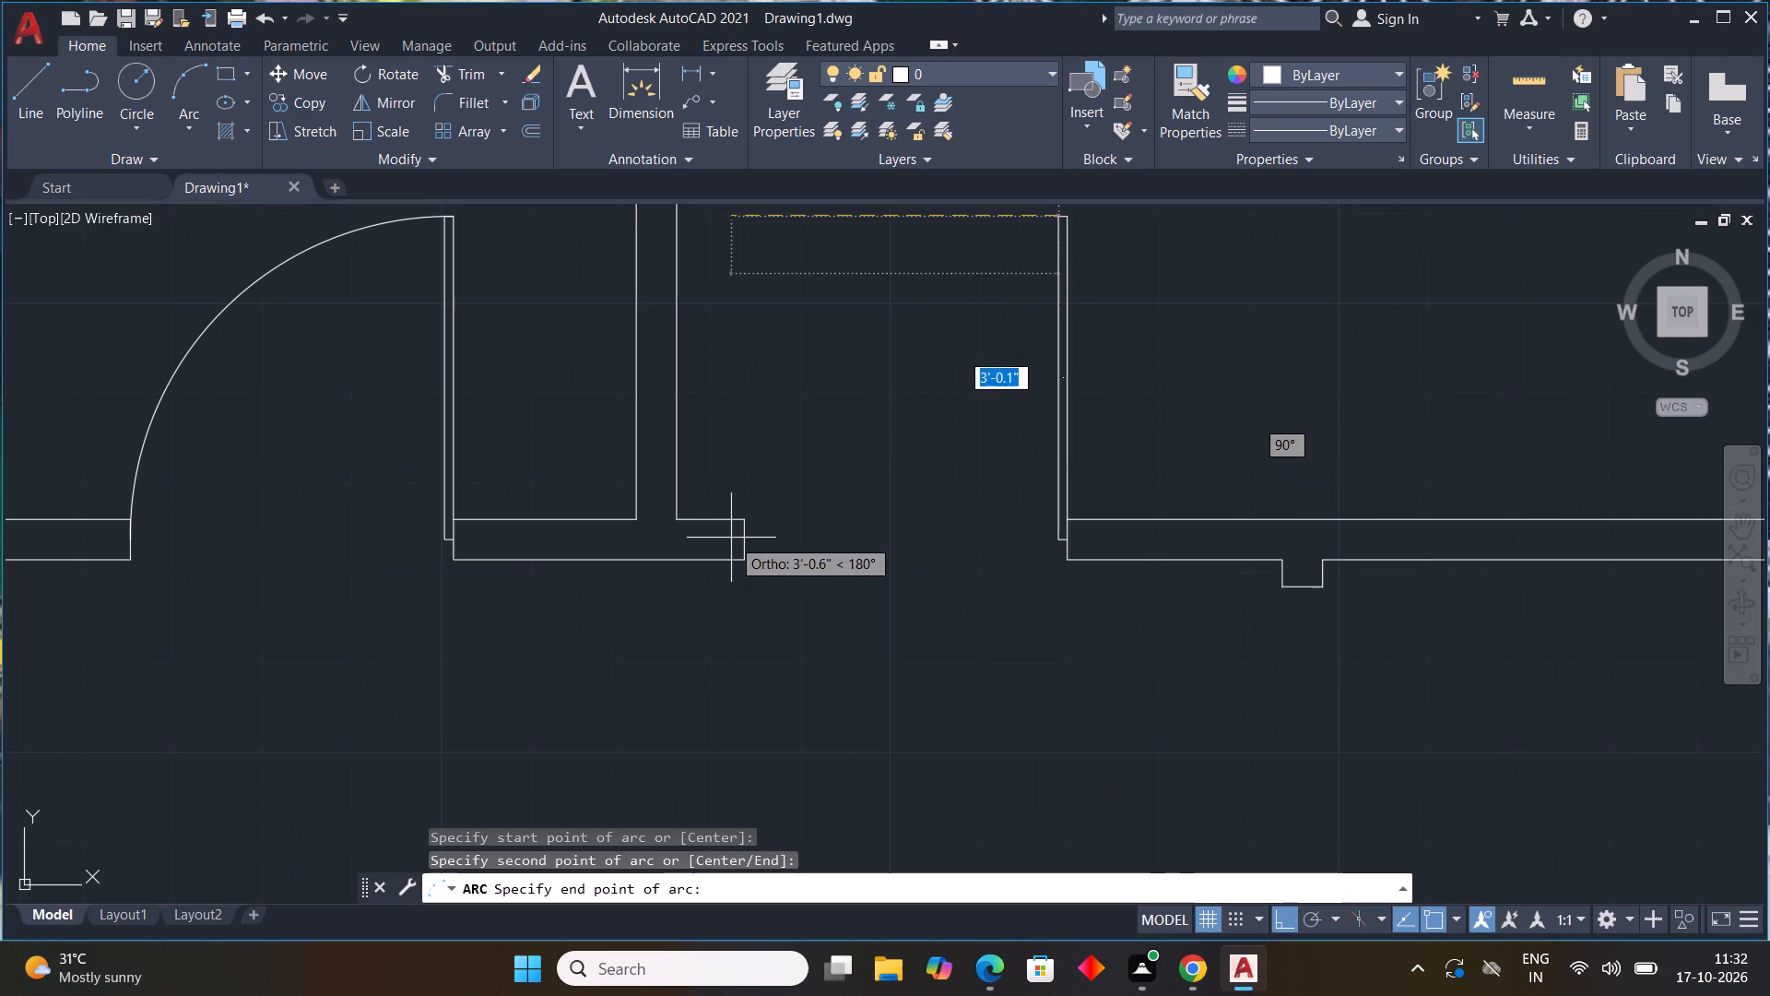
click(740, 540)
Draw a 1" line straight down from the midpoint of the short wall stub above the lower-right room's door opening.
scroll(990, 531, down, 3)
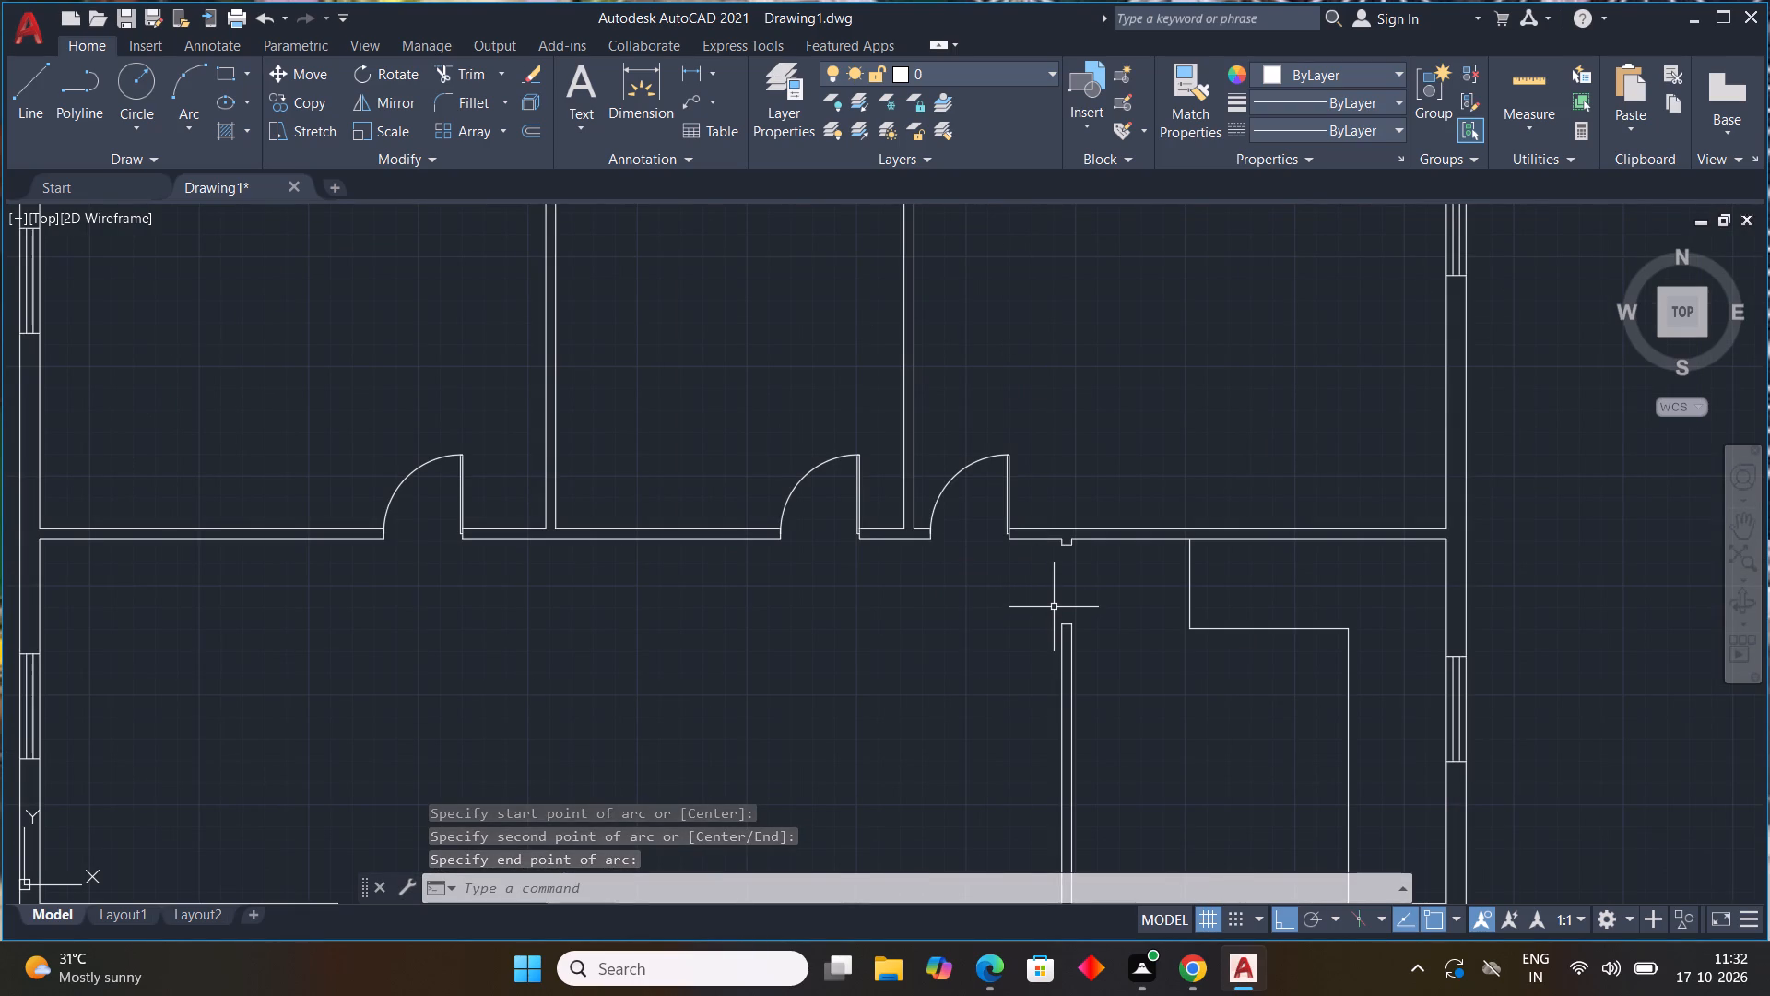
scroll(1154, 570, up, 3)
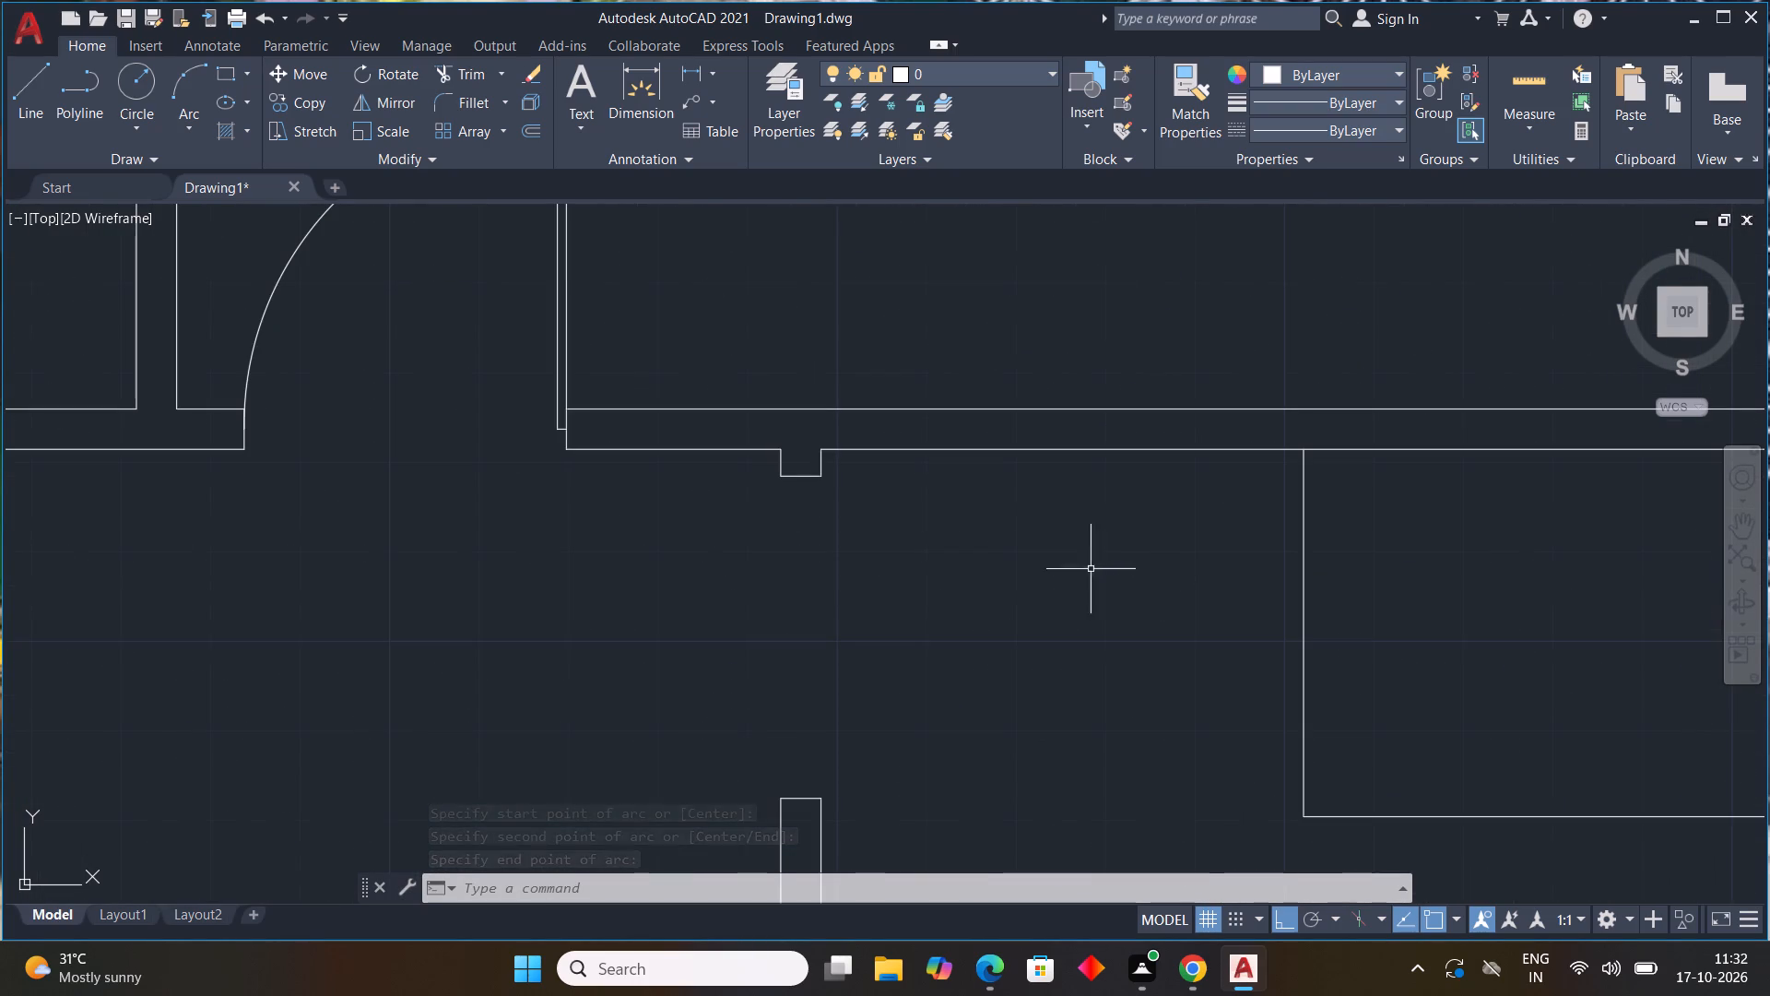
text(L)
key(space)
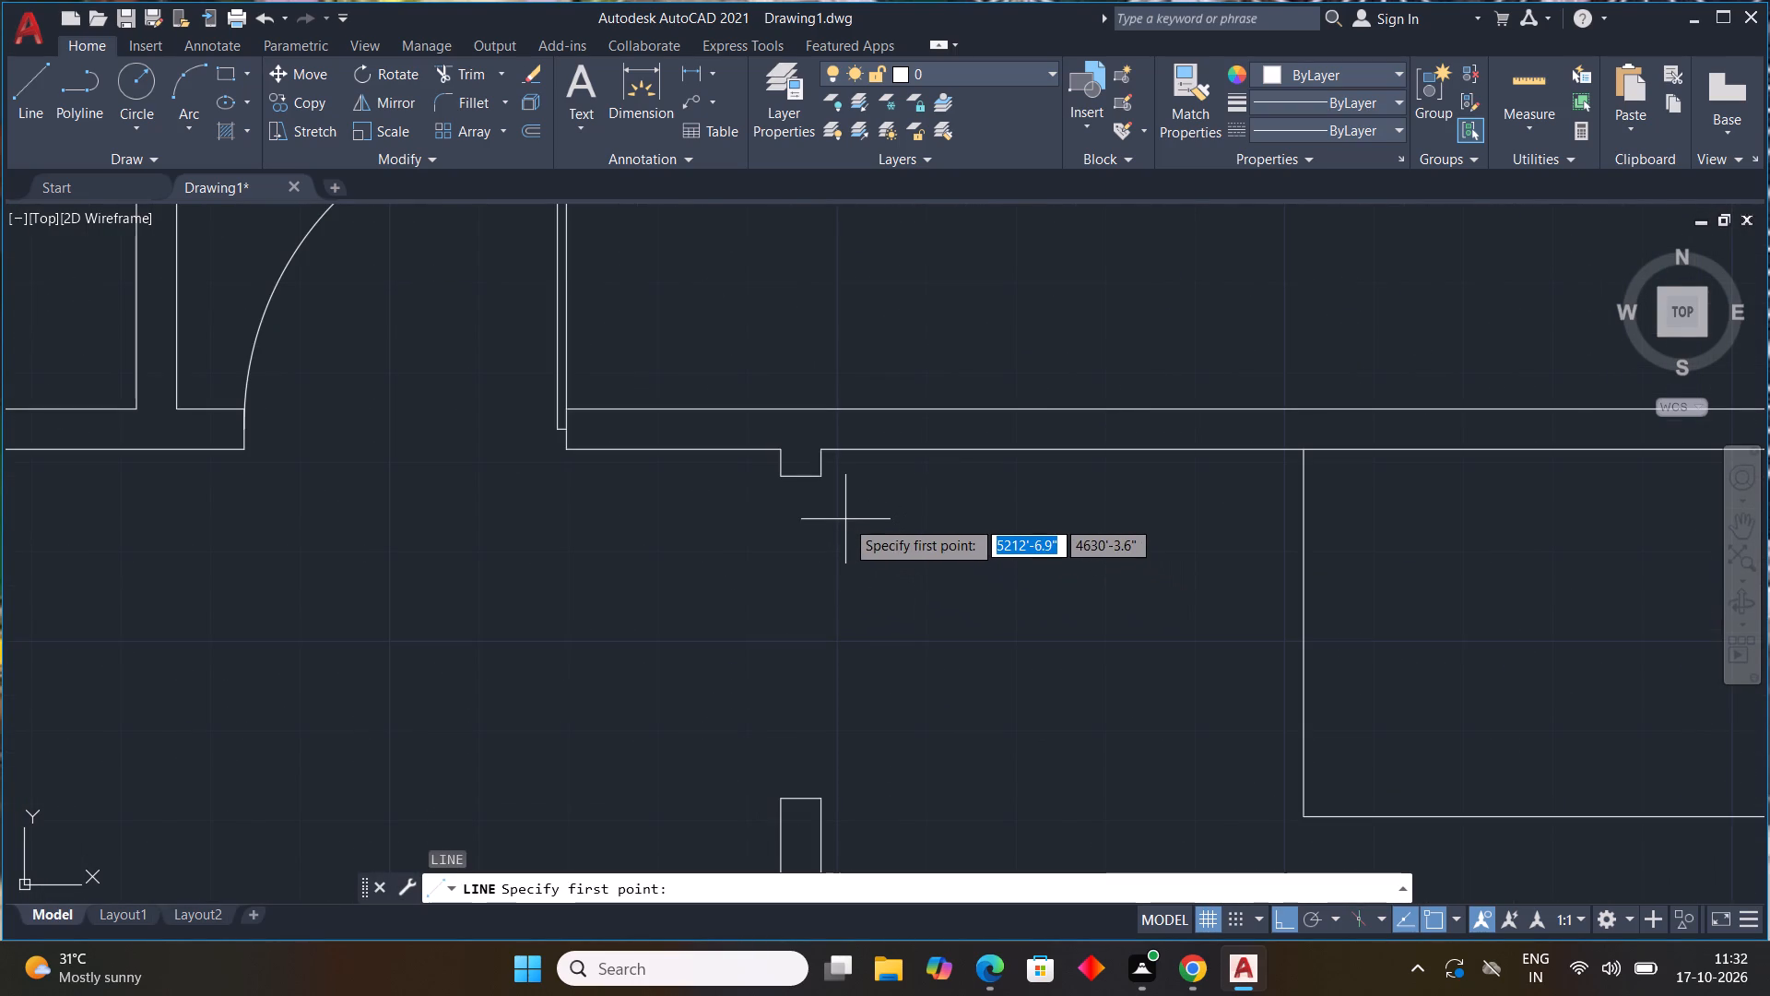
scroll(845, 516, up, 1)
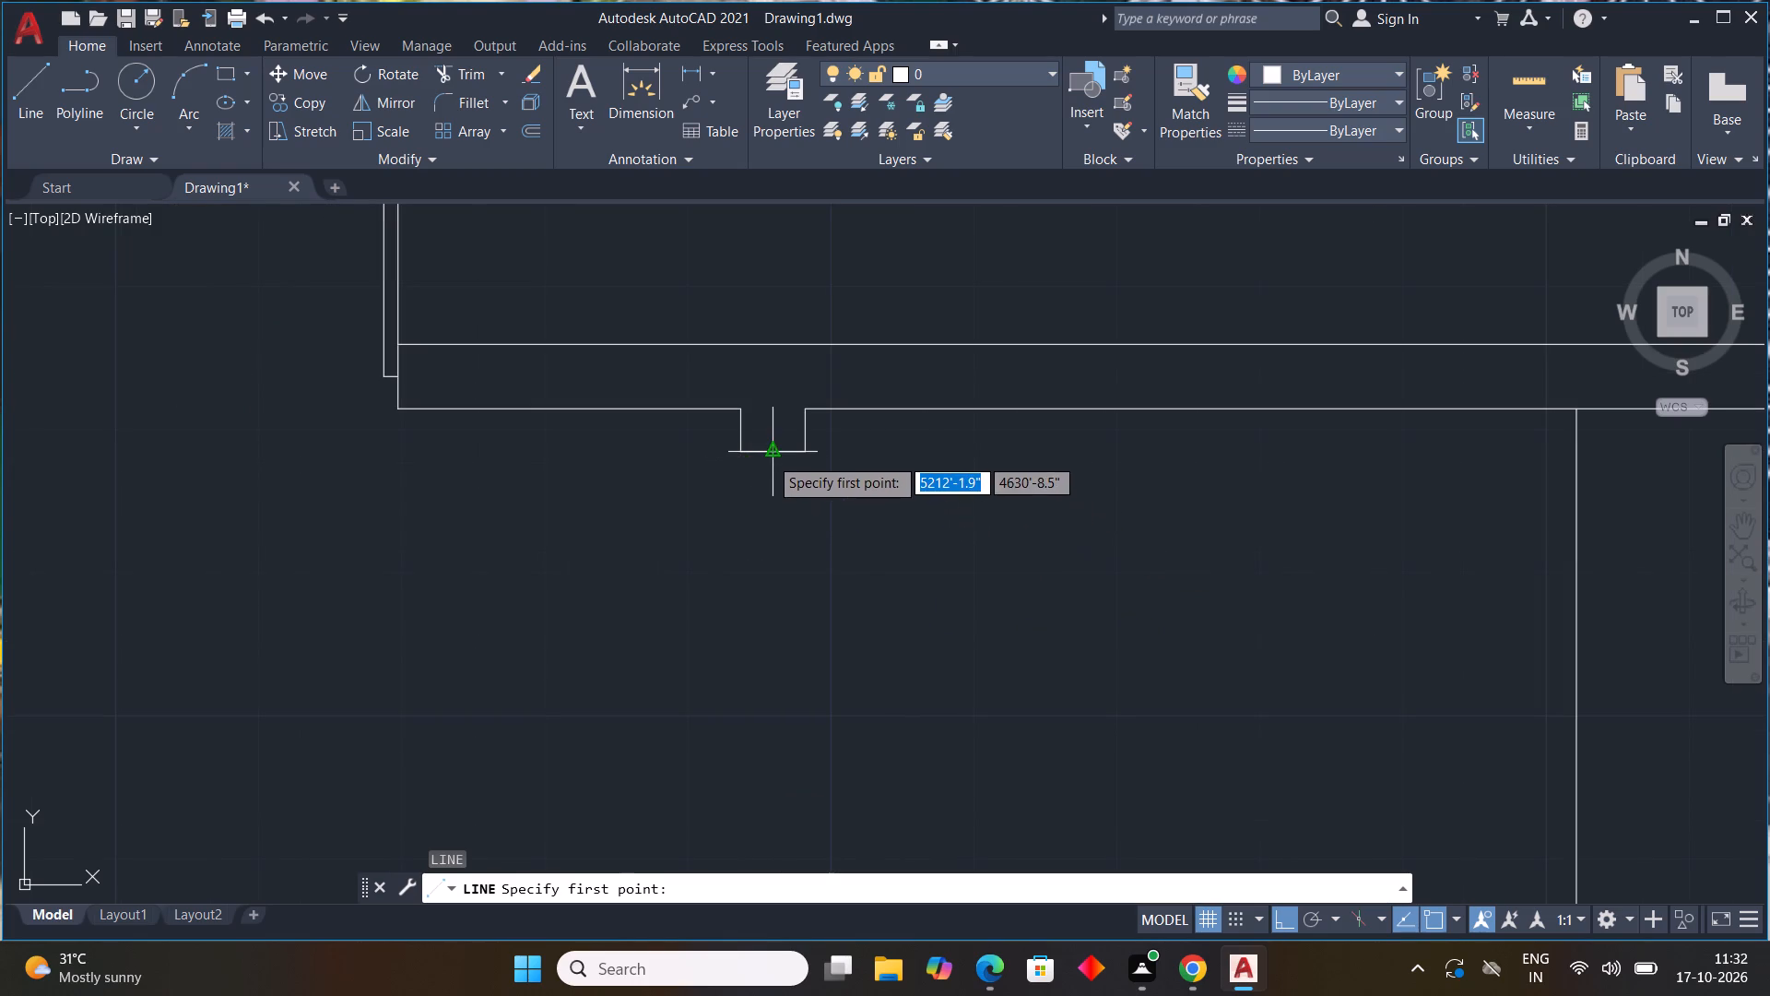
drag(769, 456, 753, 527)
key(1)
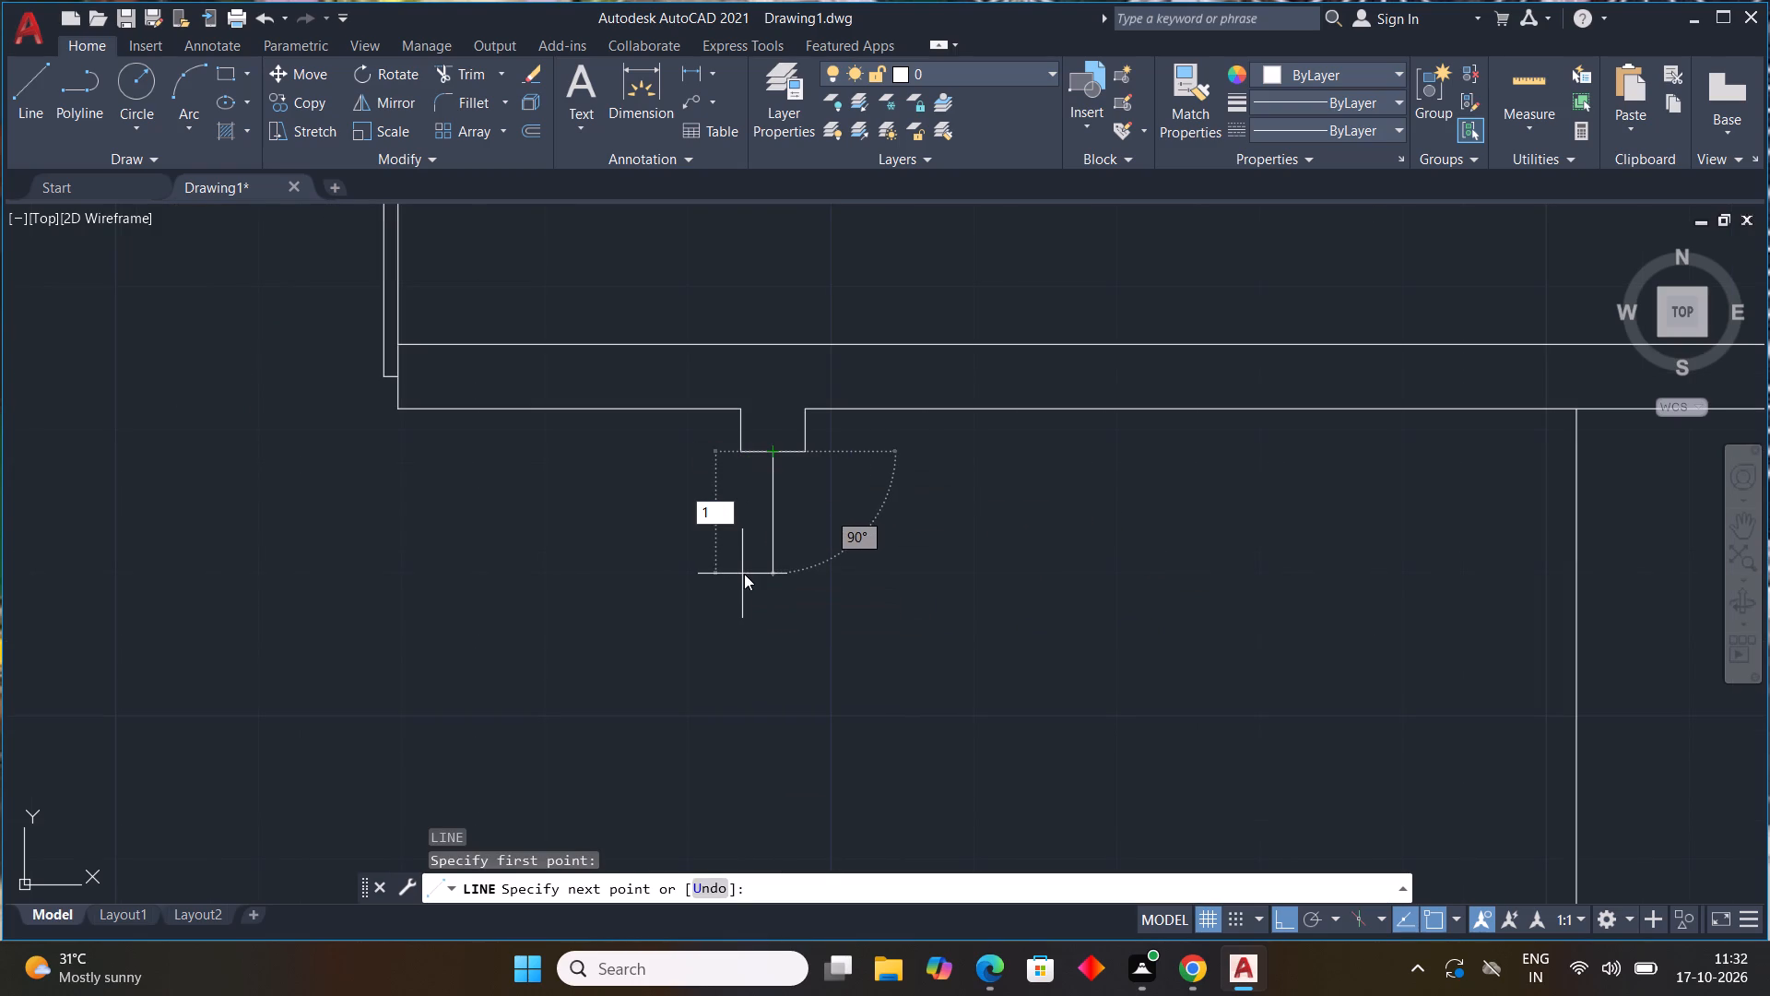
key(Return)
key(Return)
key(Return)
key(Return)
key(Return)
key(Return)
key(Return)
key(Return)
key(Return)
key(Return)
key(Return)
key(Return)
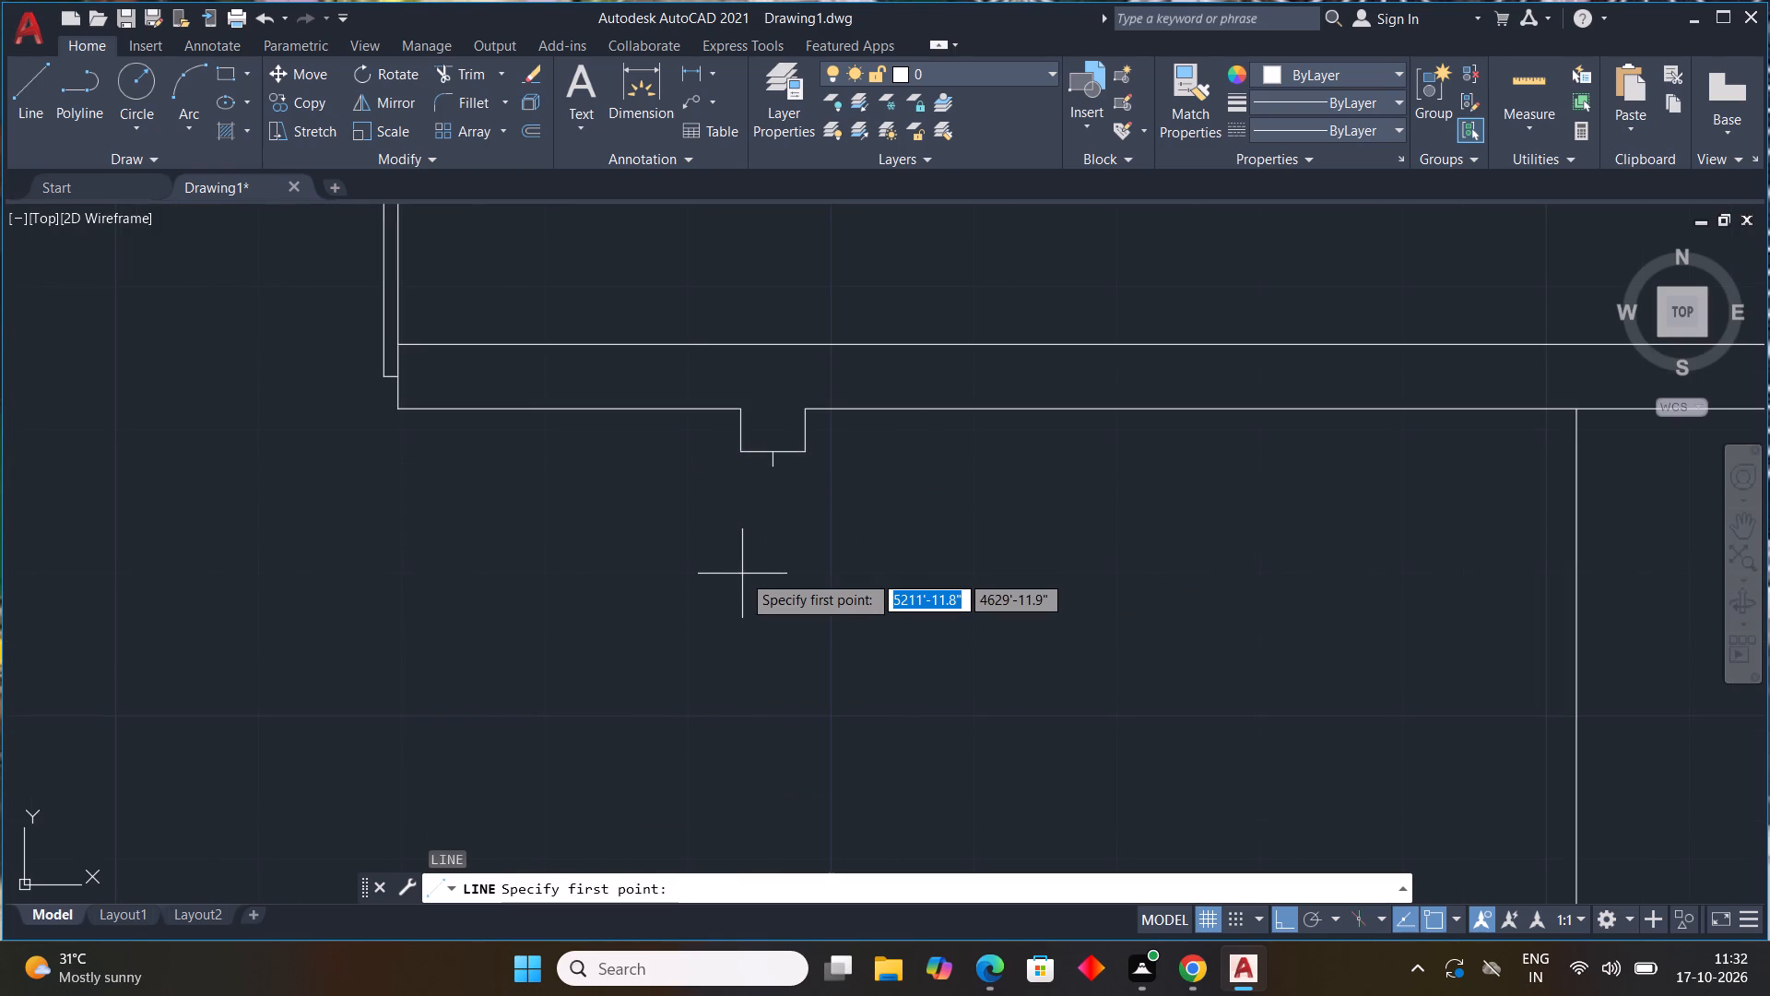
key(Escape)
Complete the lower-right room's door leaf from the 1" line's lower end: 3' right, 1" up, and back to the stub's corner.
key(l)
key(space)
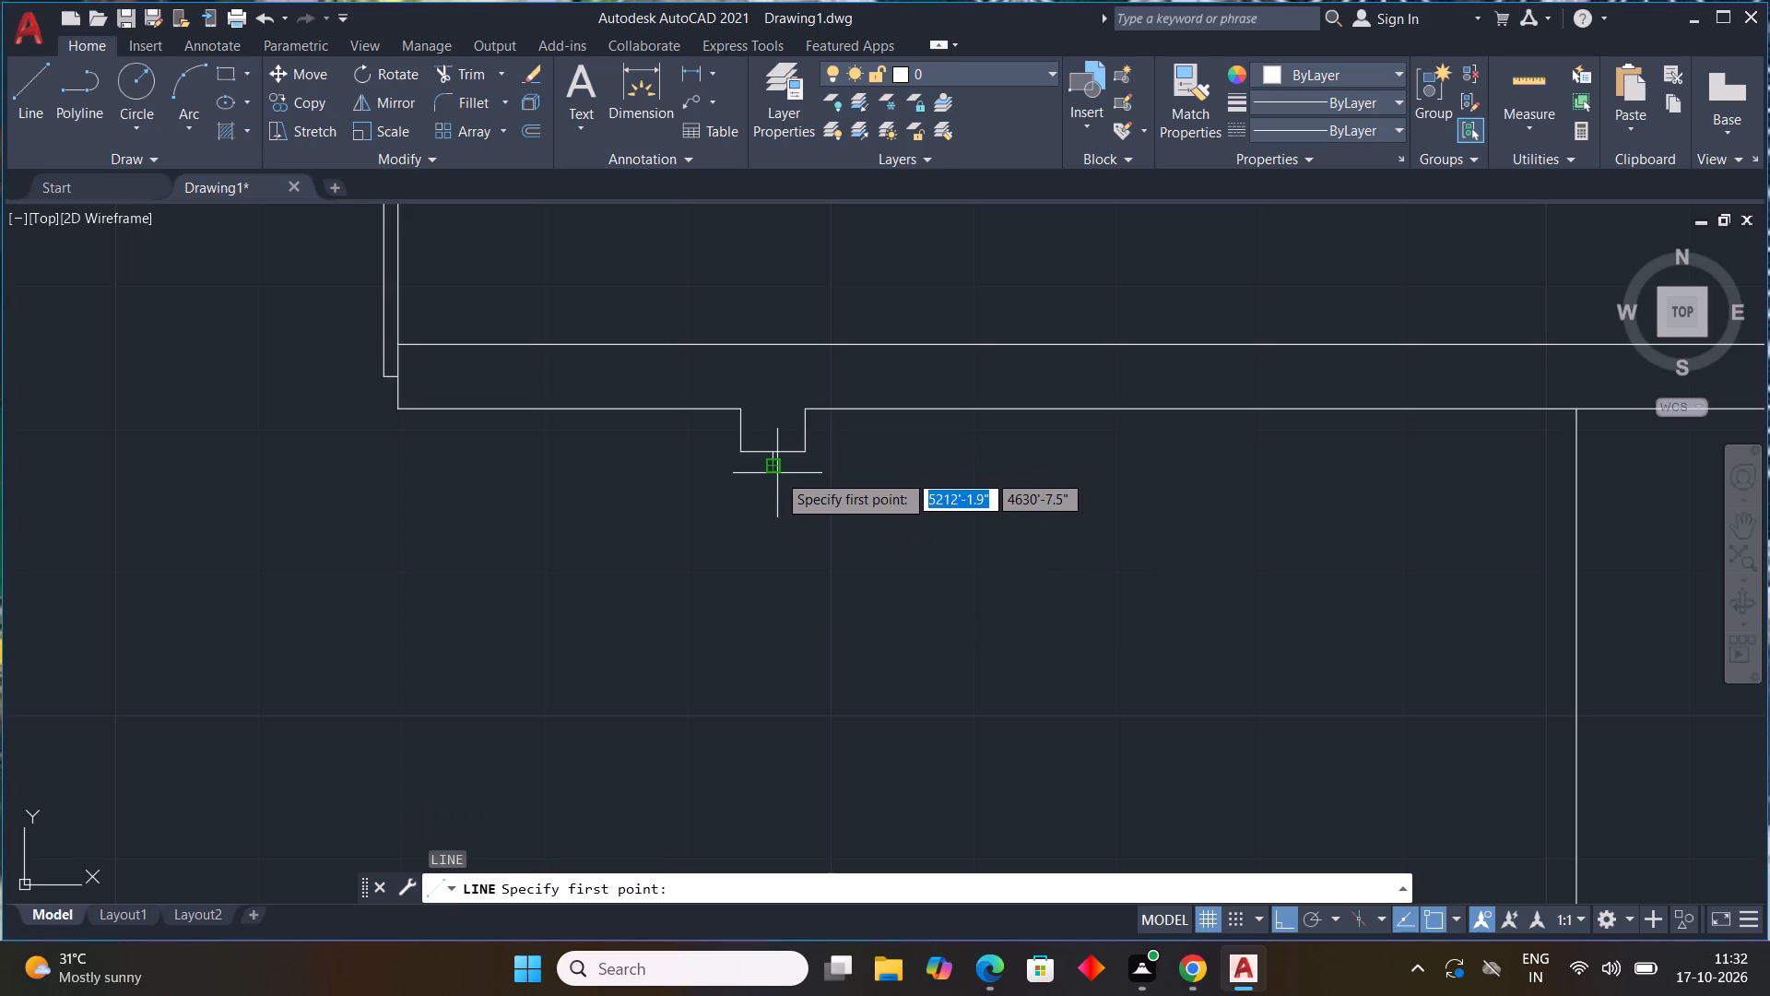
scroll(776, 485, up, 3)
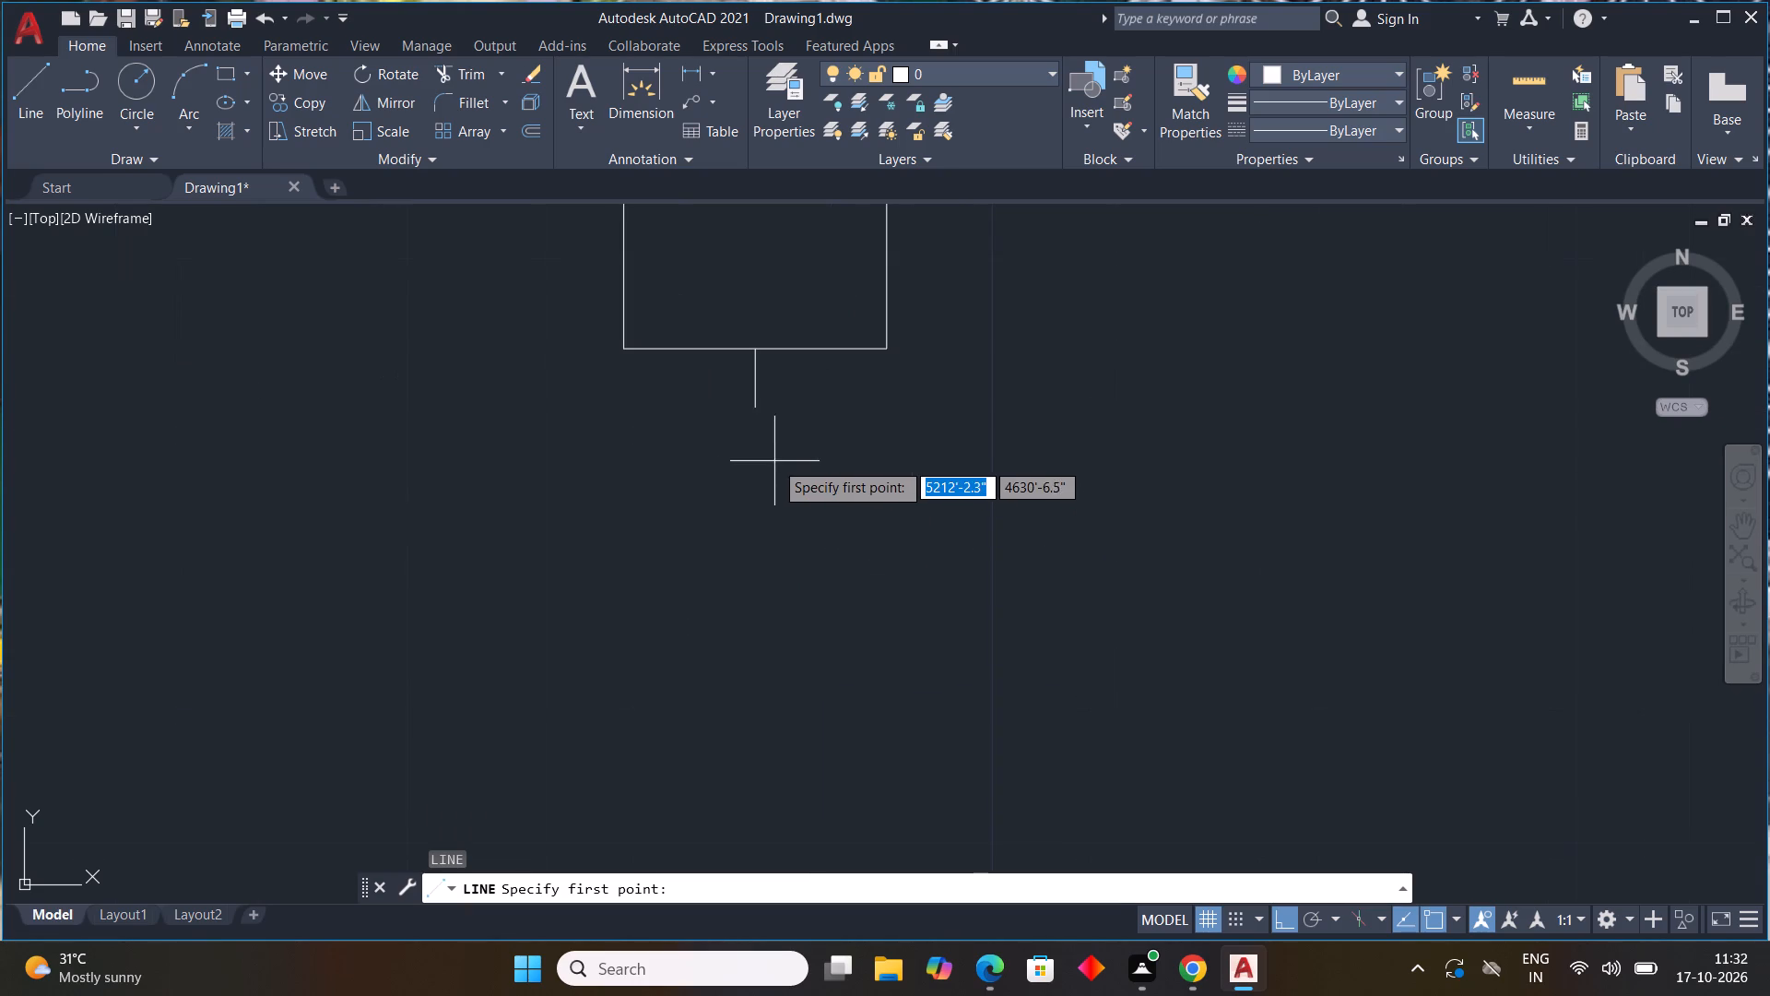
drag(756, 409, 768, 410)
scroll(1109, 429, down, 4)
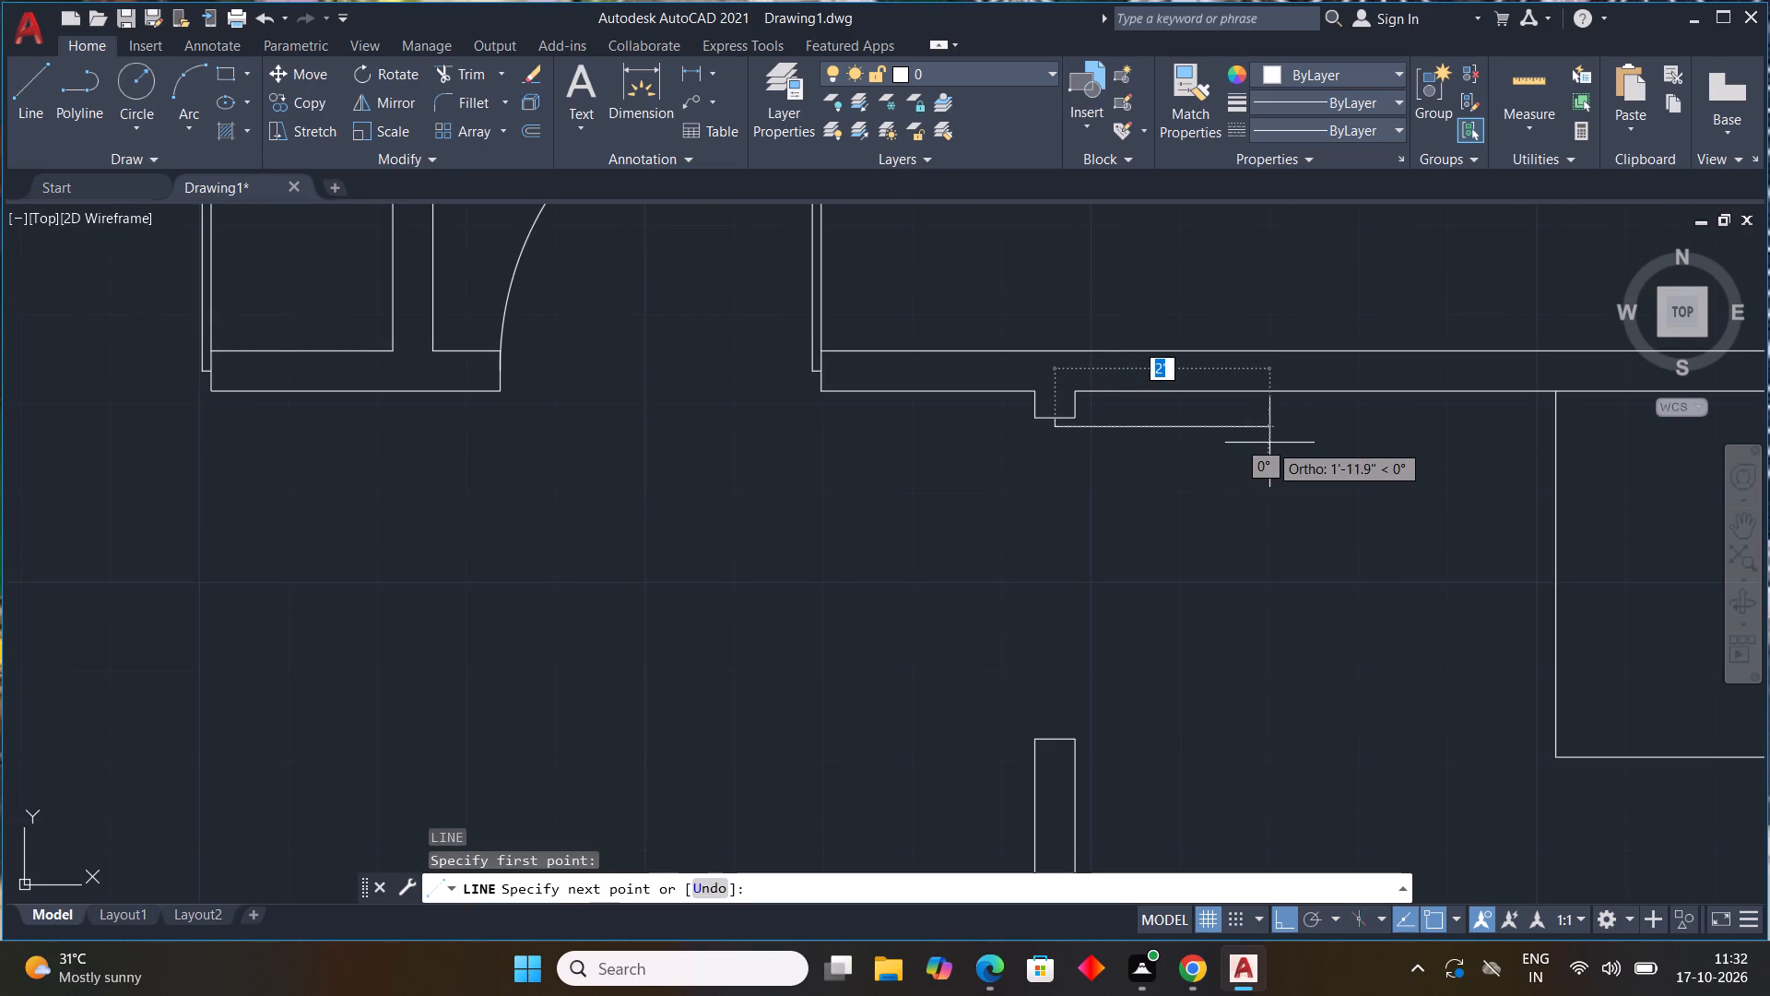
text(3')
key(Return)
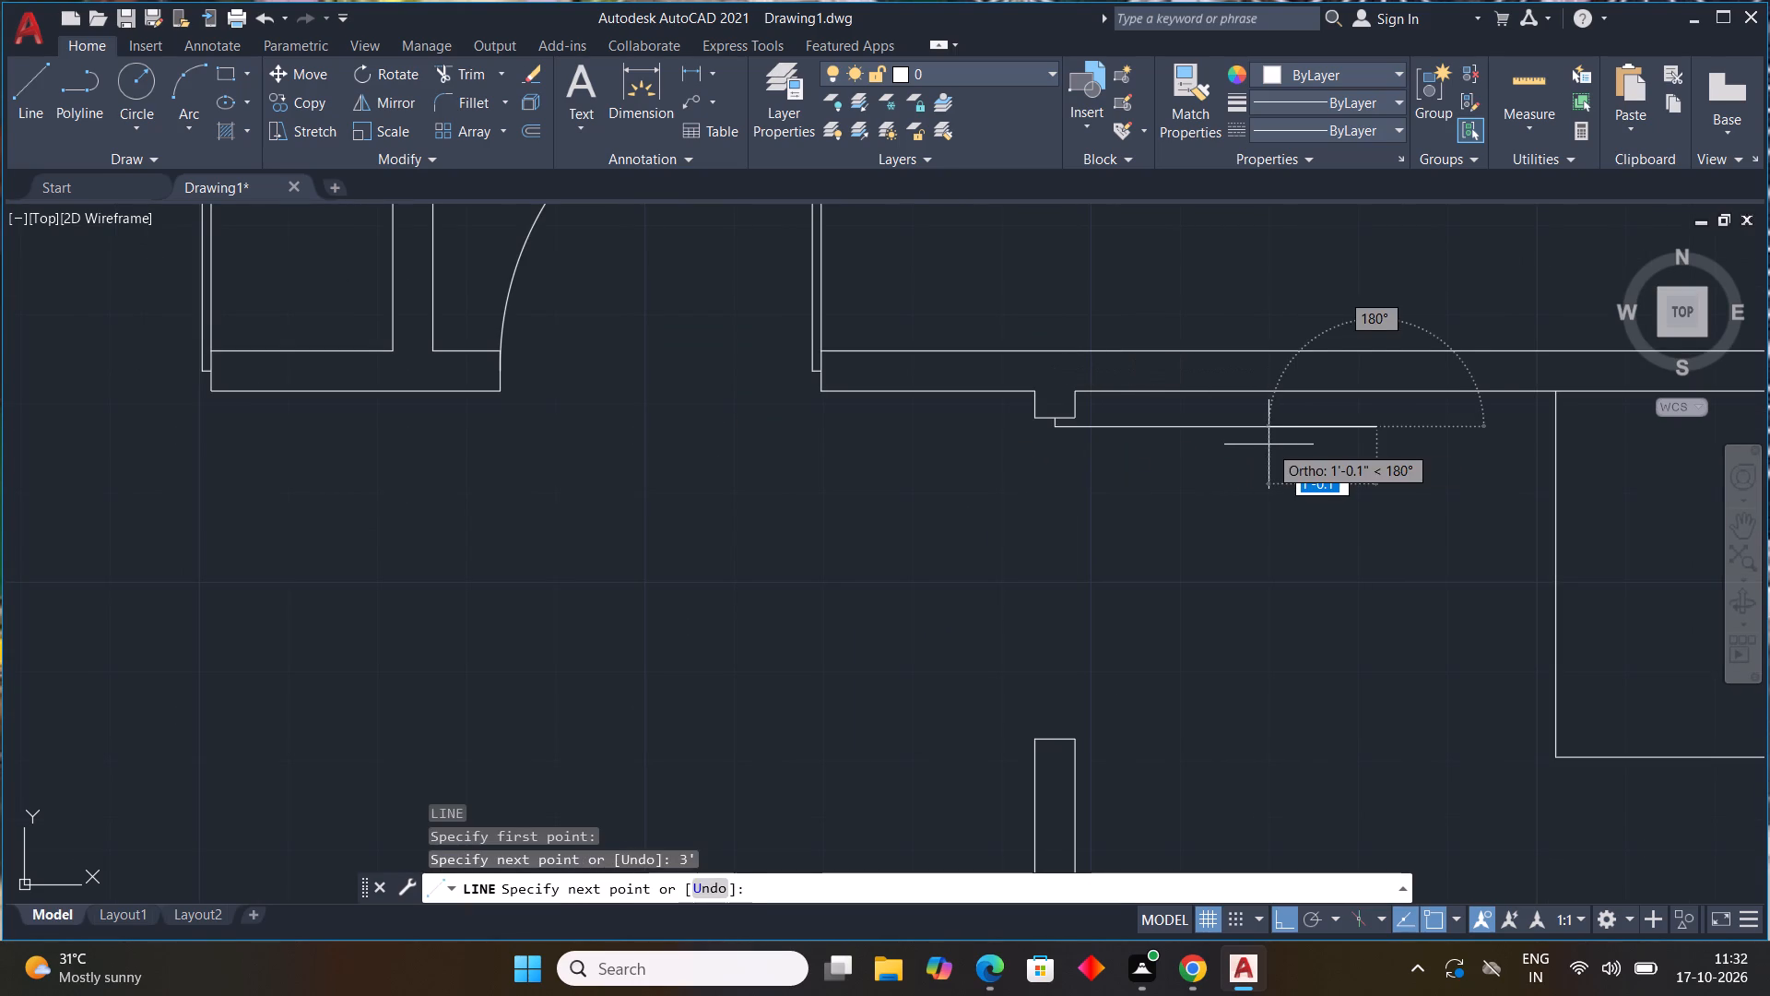
key(1)
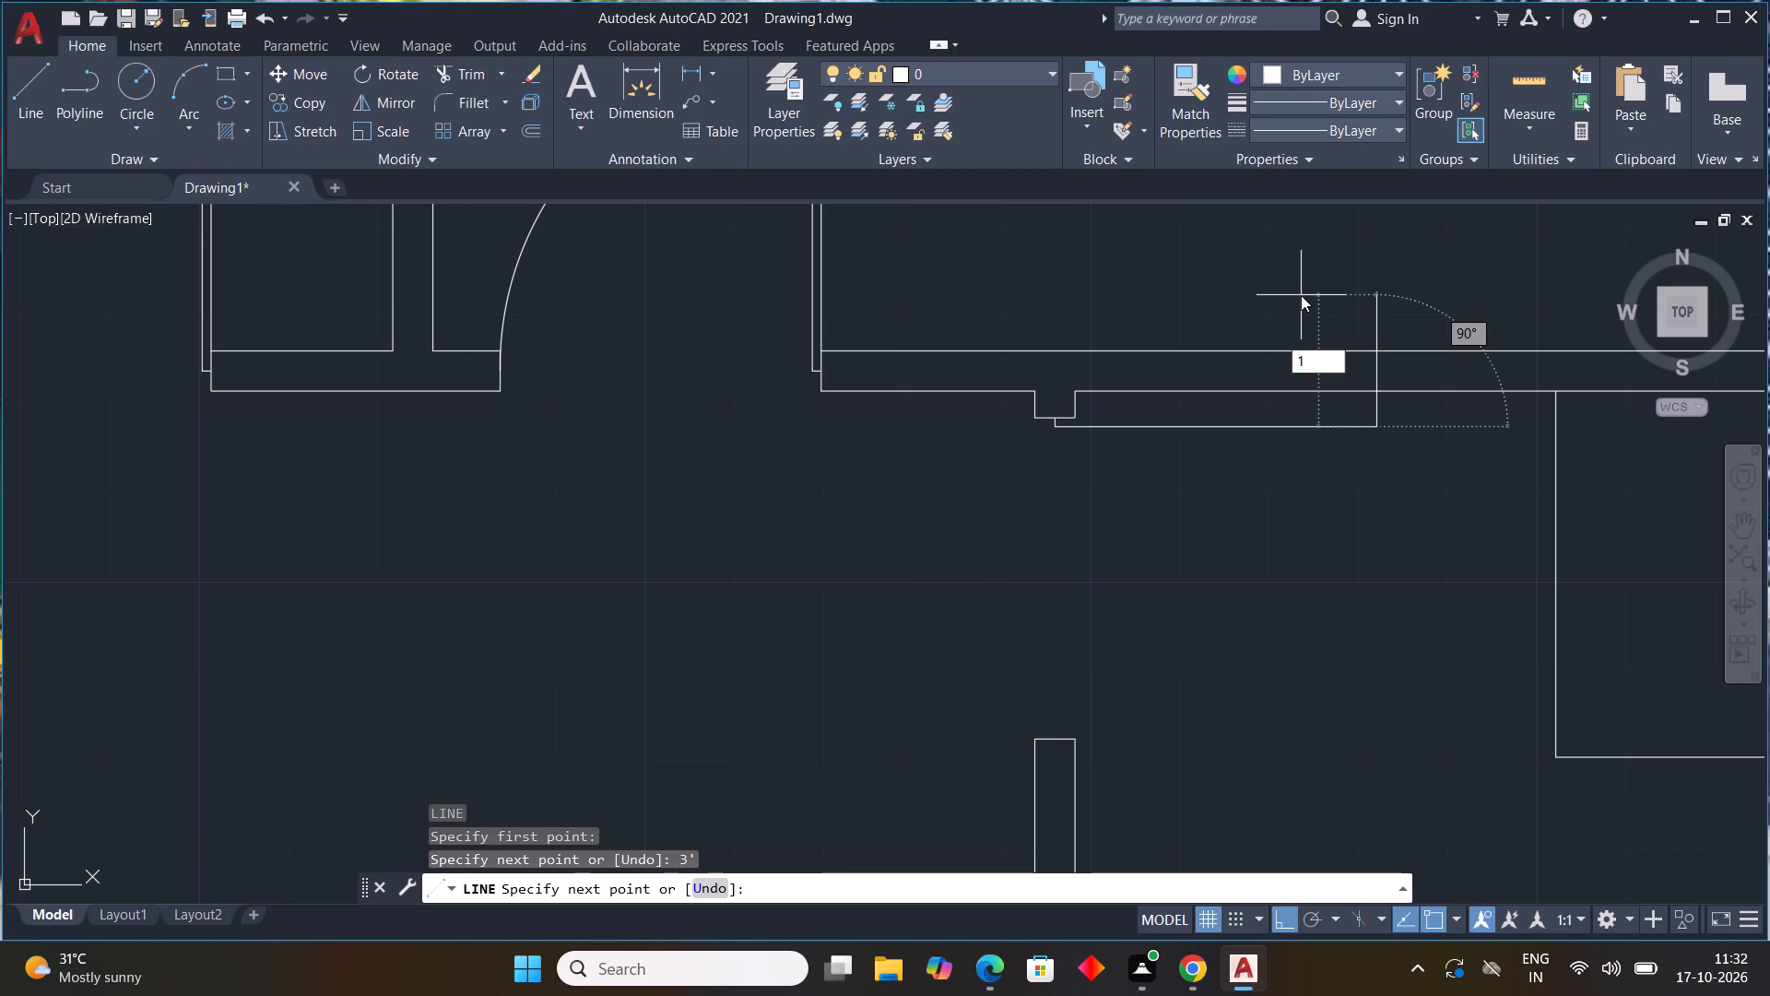
key(shift+quotedbl)
key(Return)
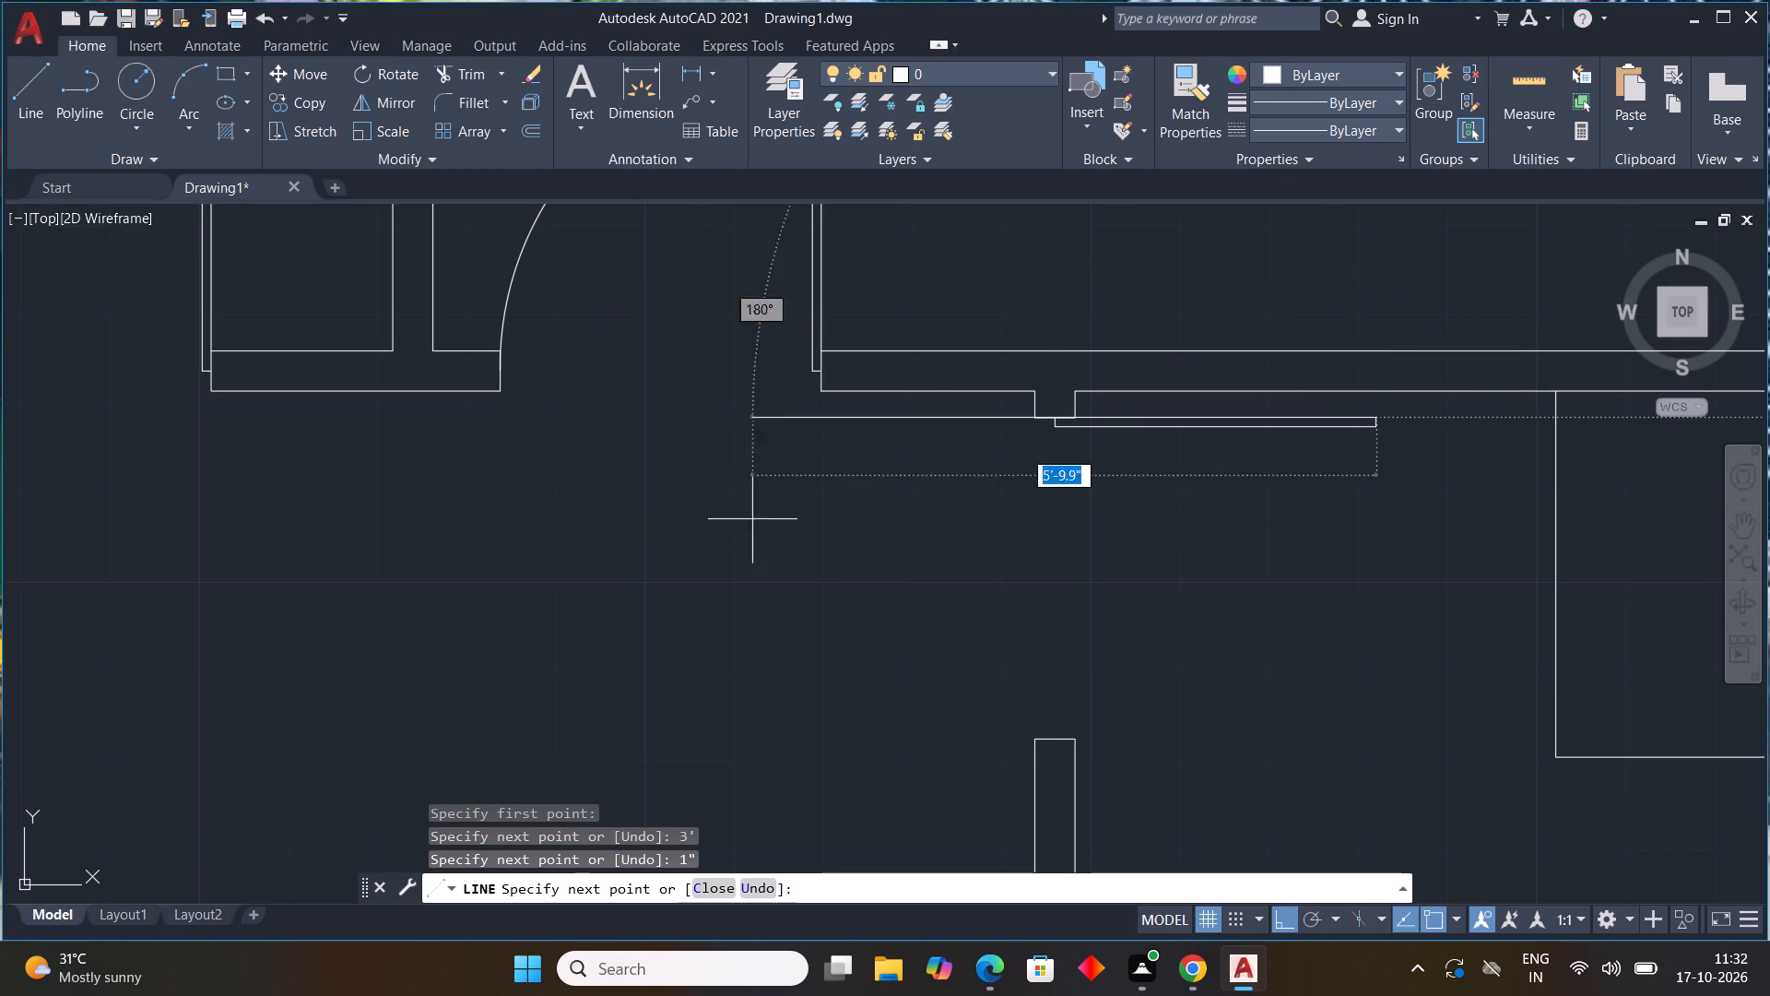
scroll(1067, 434, up, 1)
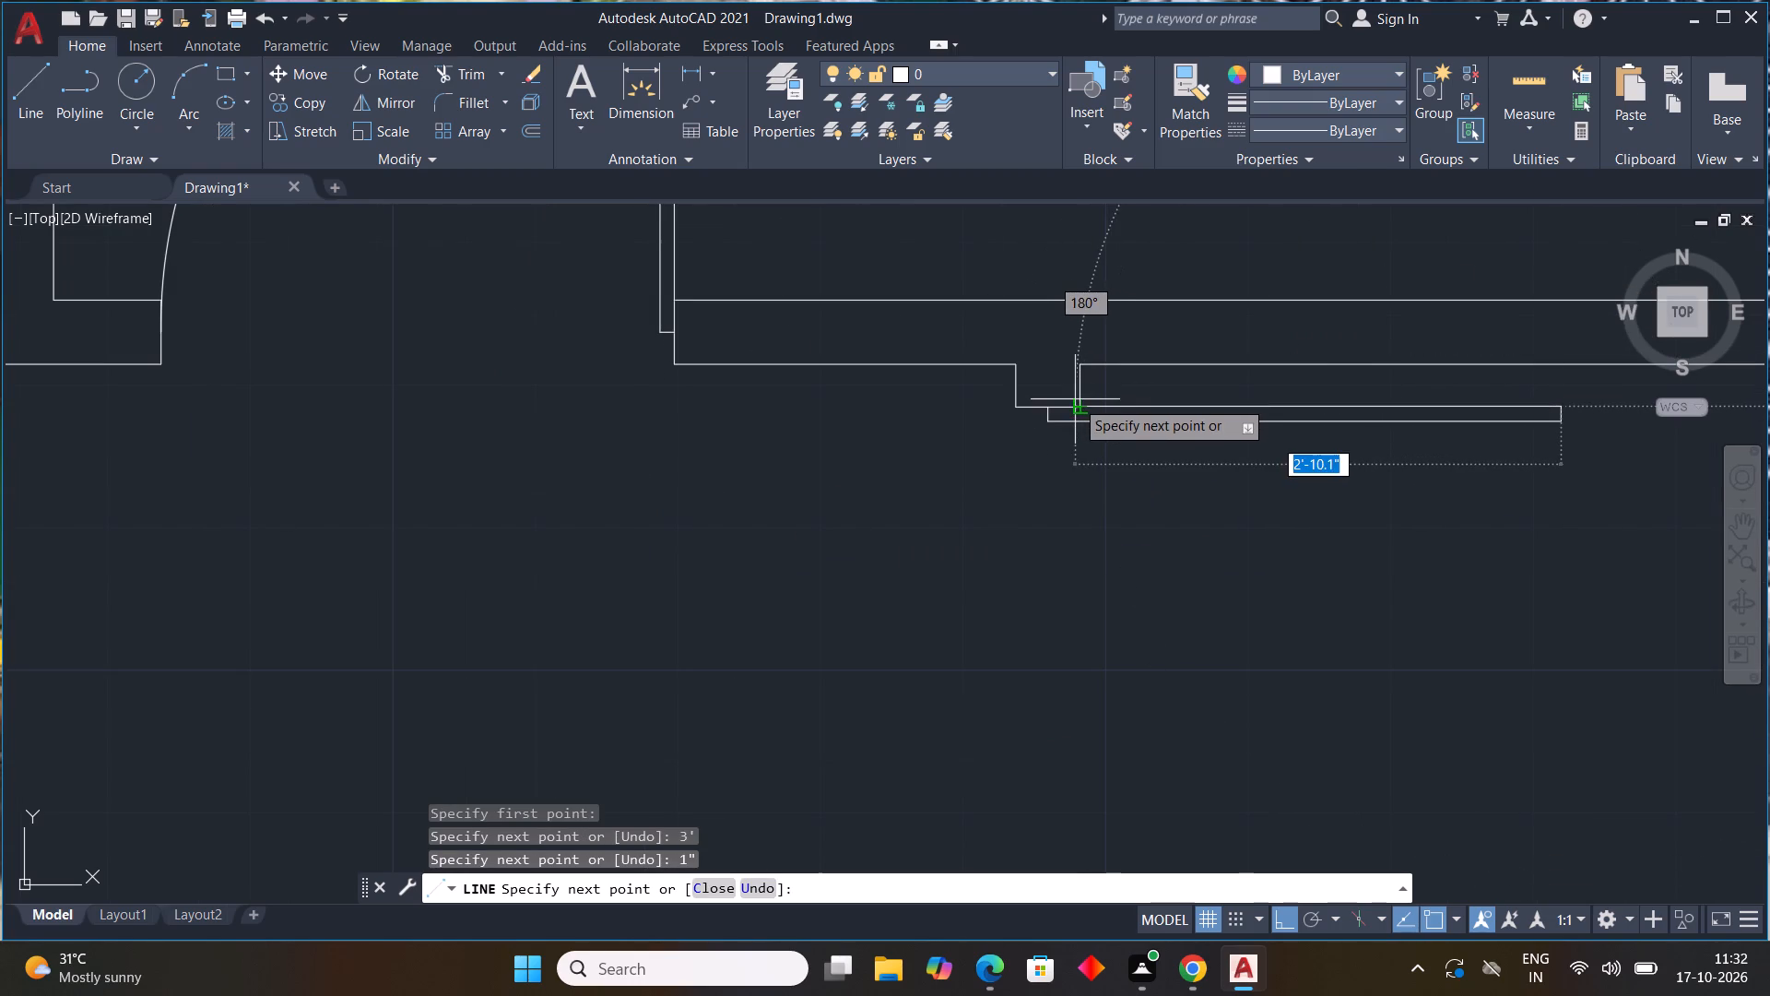
click(1077, 406)
key(Escape)
Draw a three-point swing arc through the two right-hand corners of the lower-right room's door leaf, ending at the opposite jamb's midpoint.
scroll(1563, 427, down, 2)
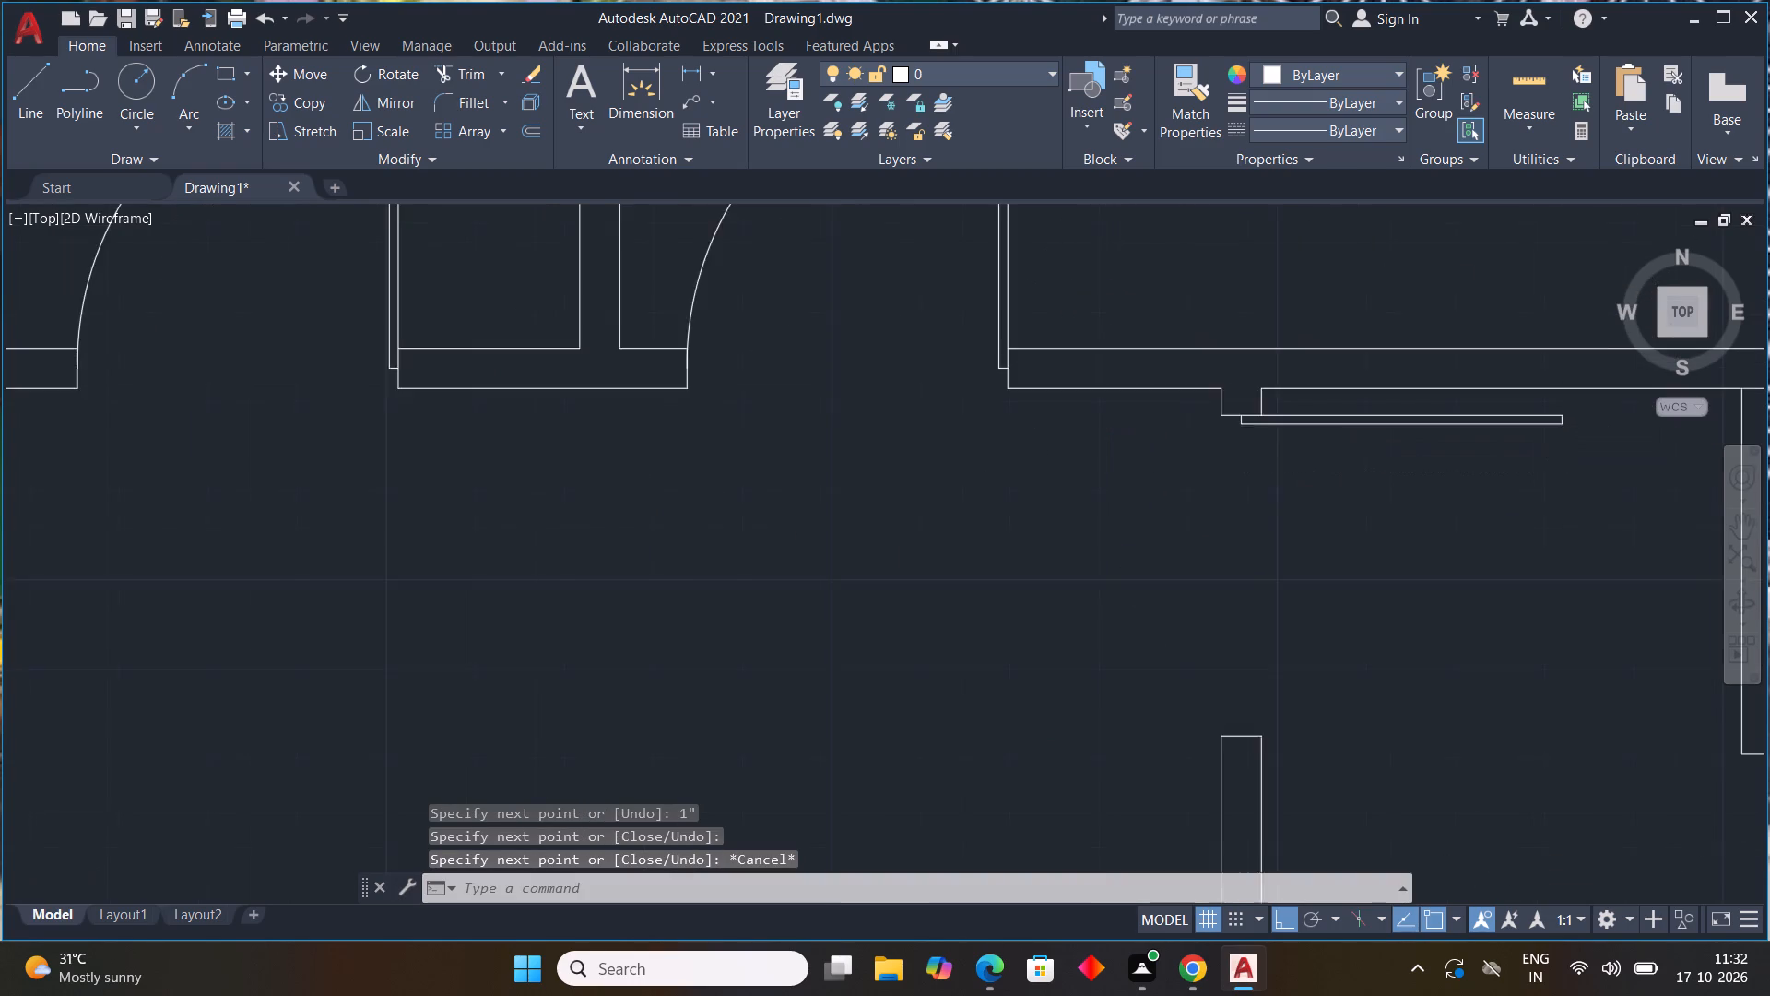
scroll(1419, 458, down, 2)
middle_drag(1417, 473, 836, 435)
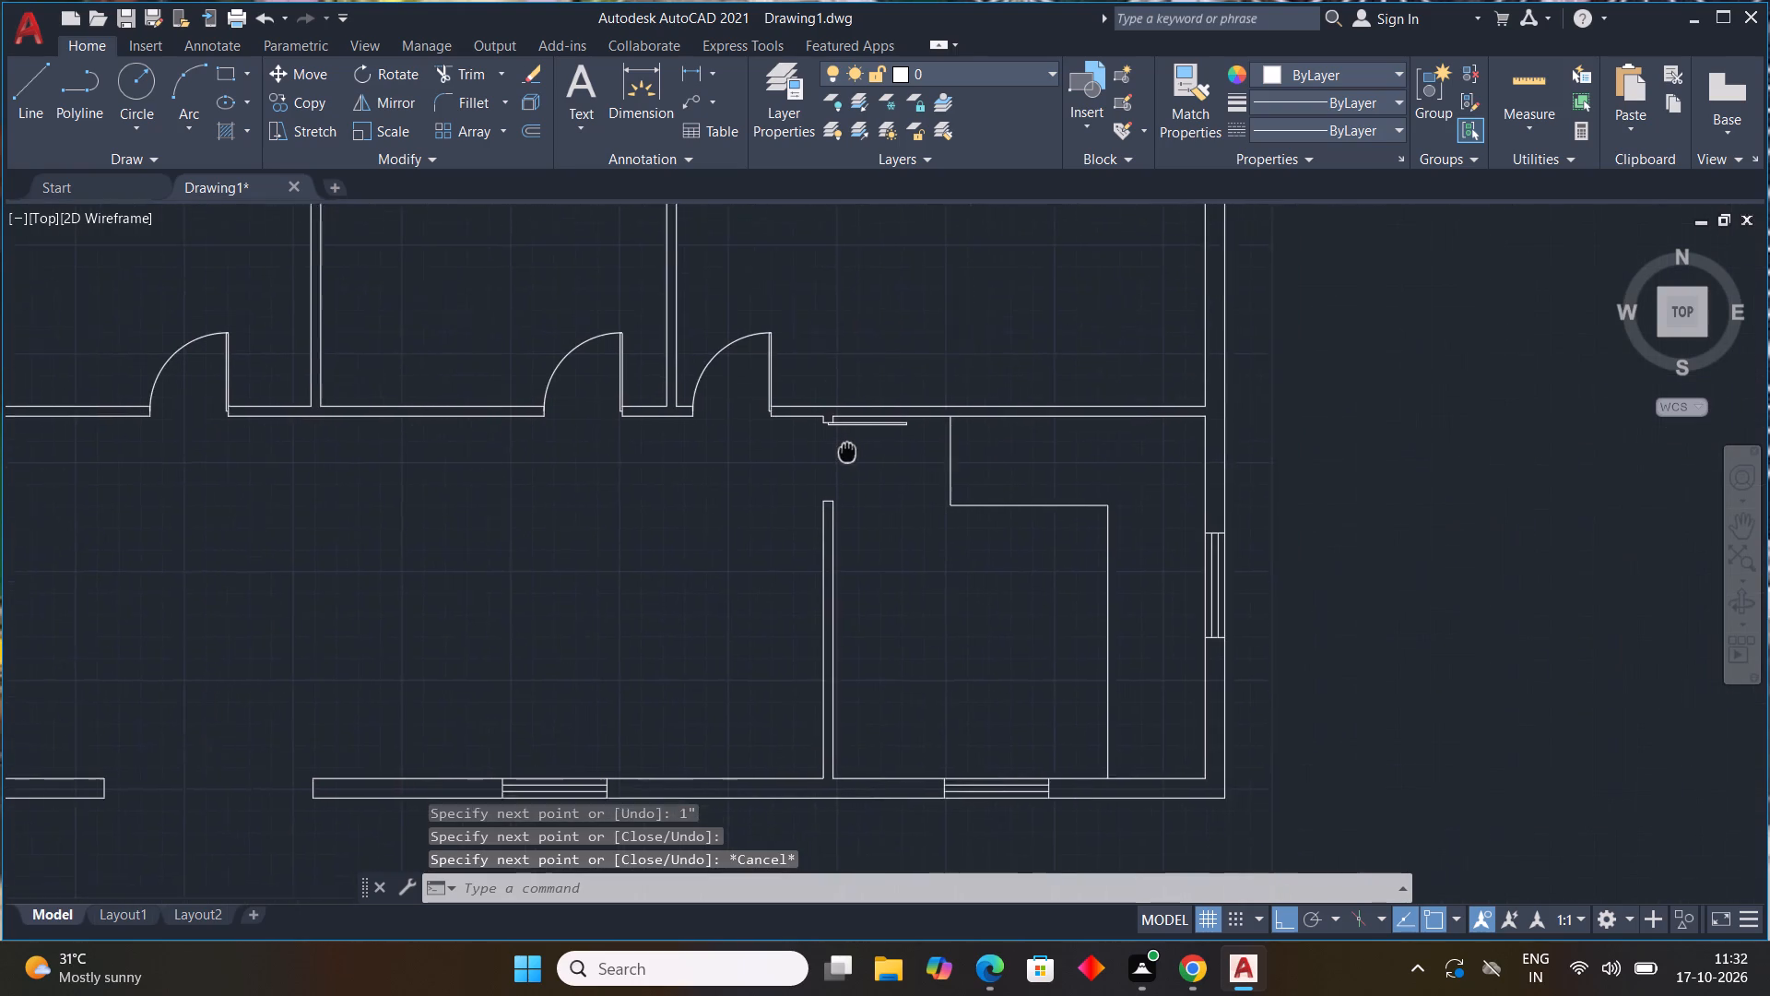
middle_drag(836, 435, 819, 423)
click(201, 125)
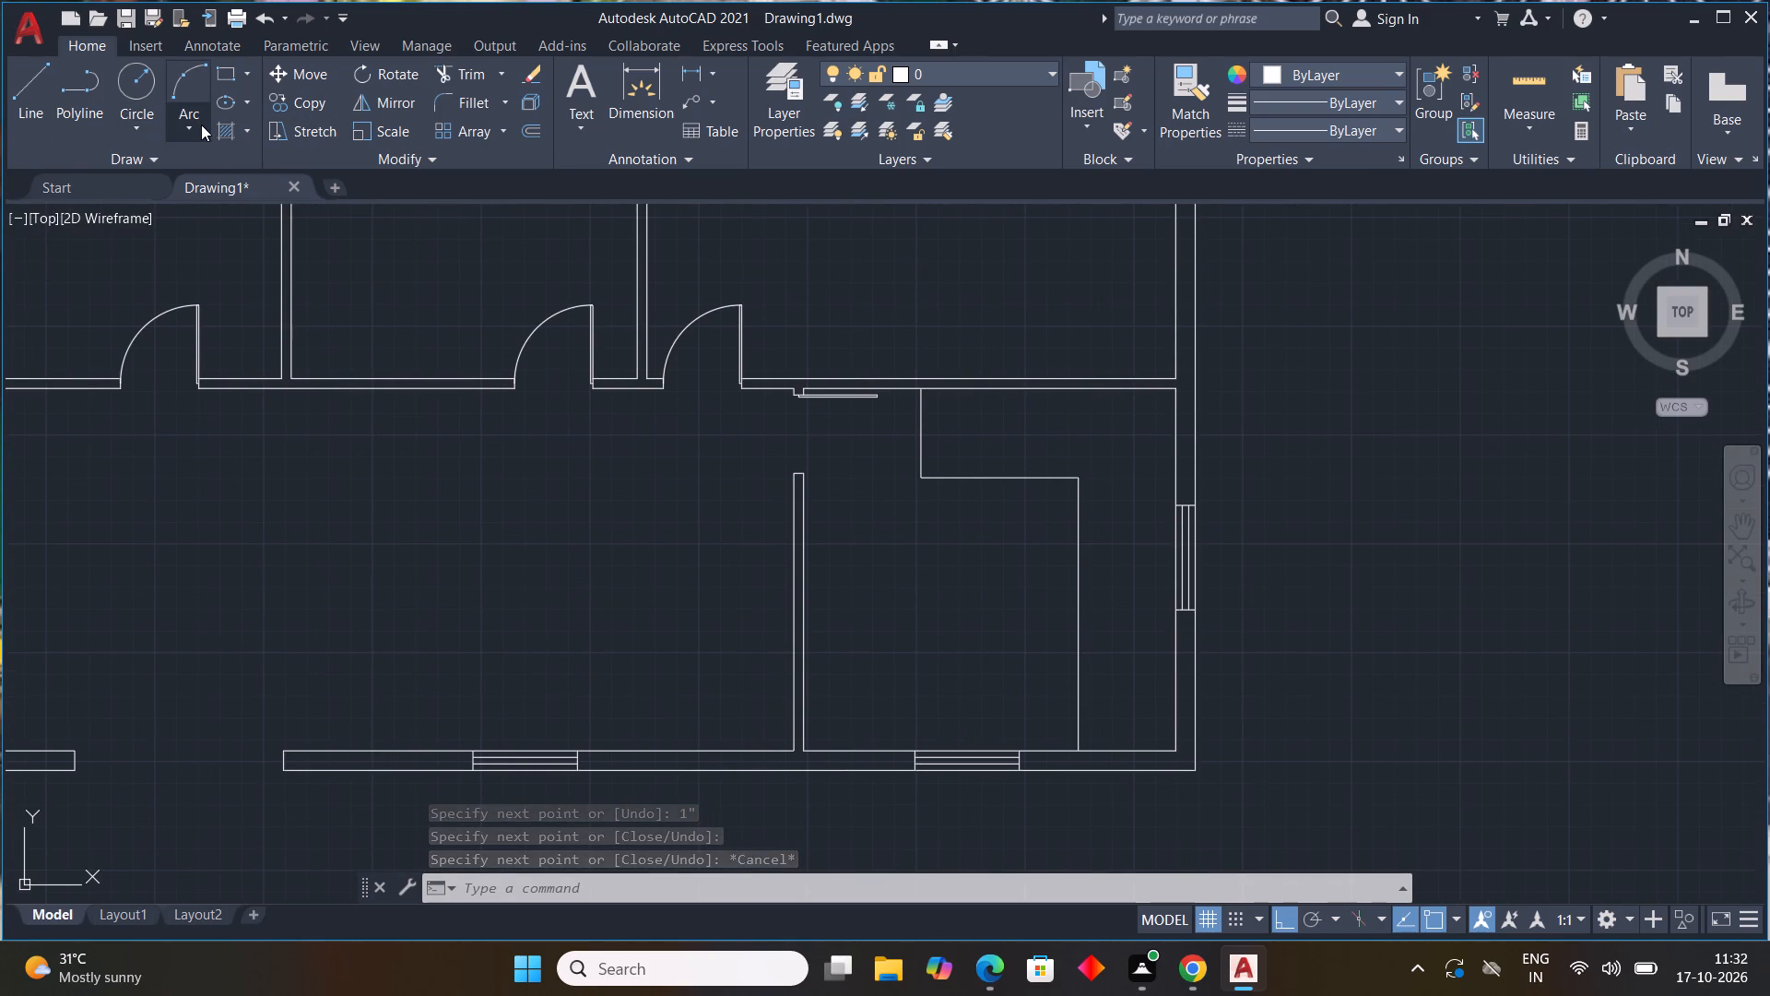
click(204, 156)
scroll(849, 406, up, 3)
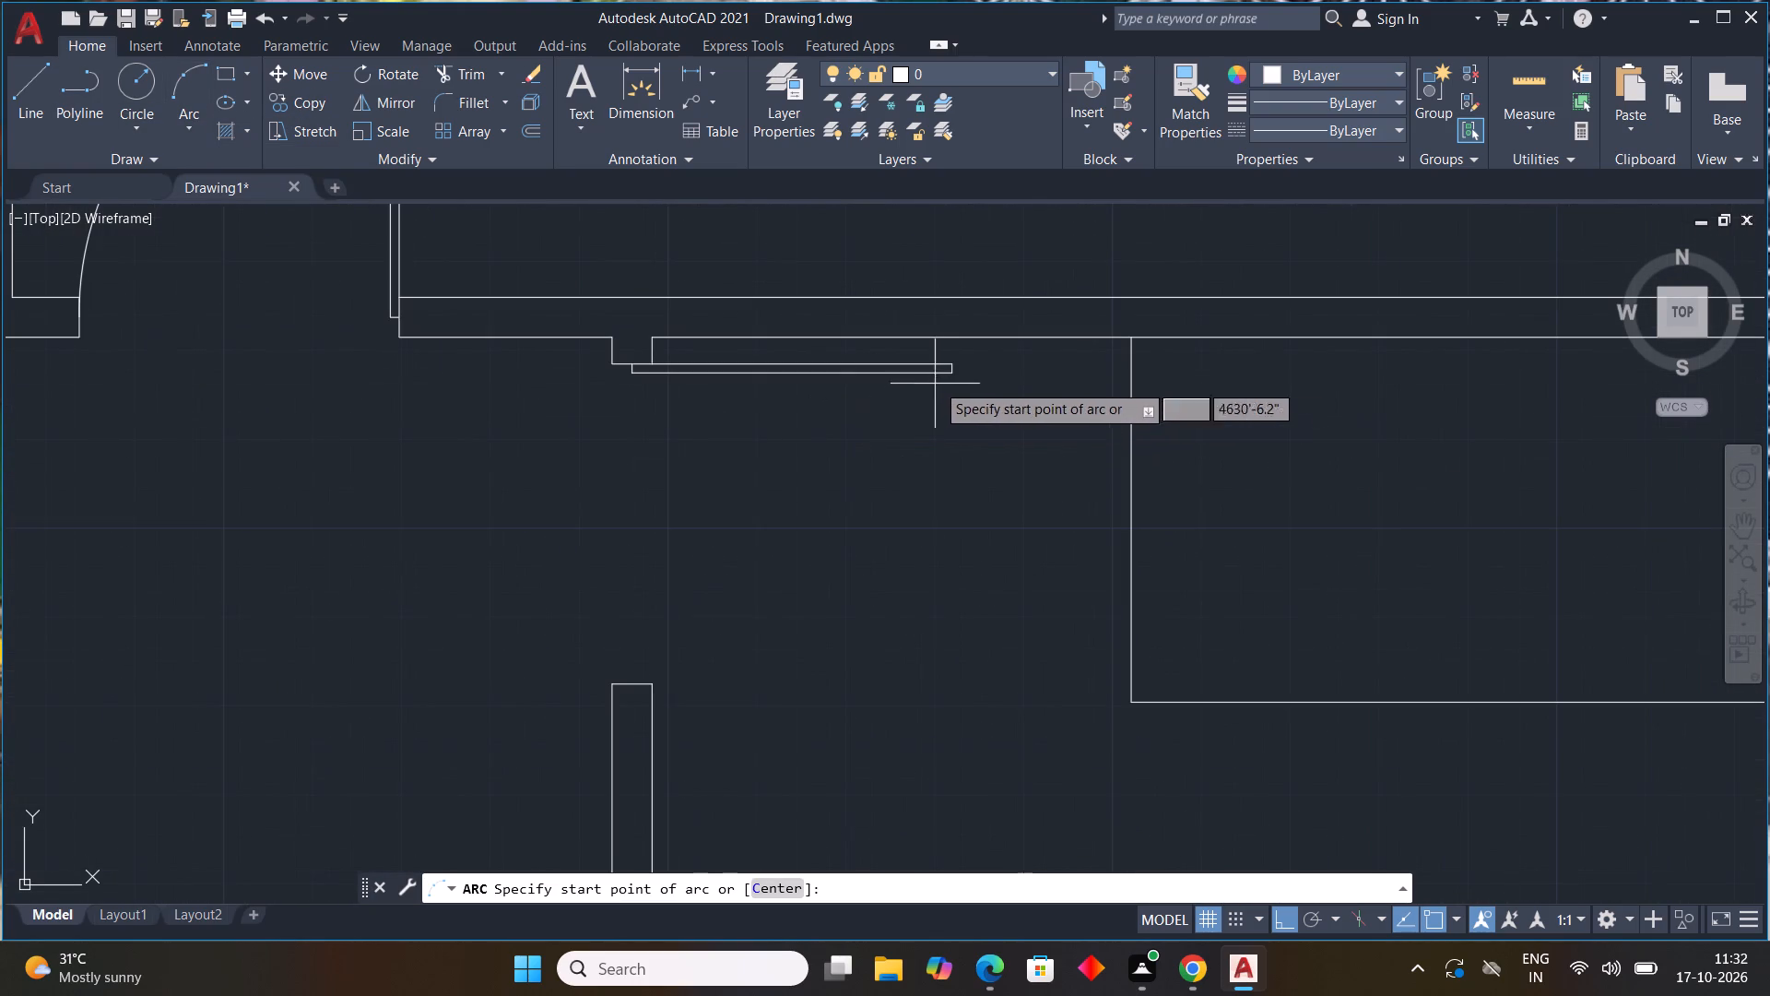
scroll(951, 361, up, 3)
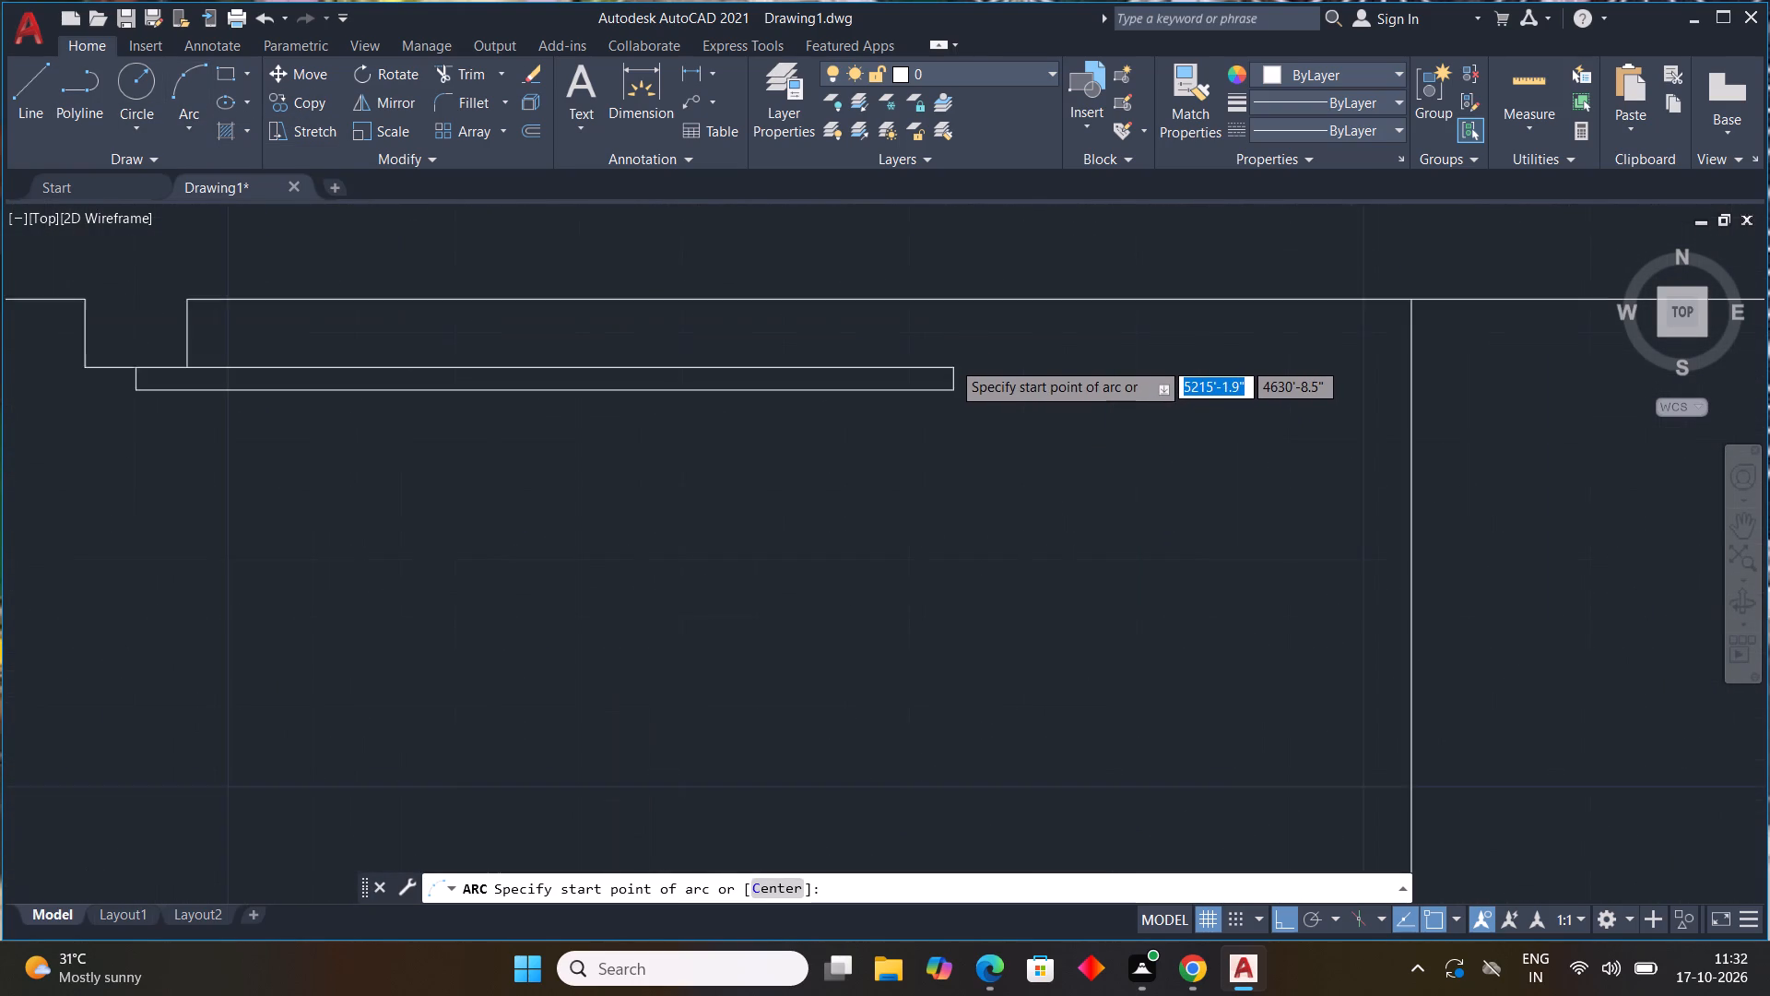
click(951, 369)
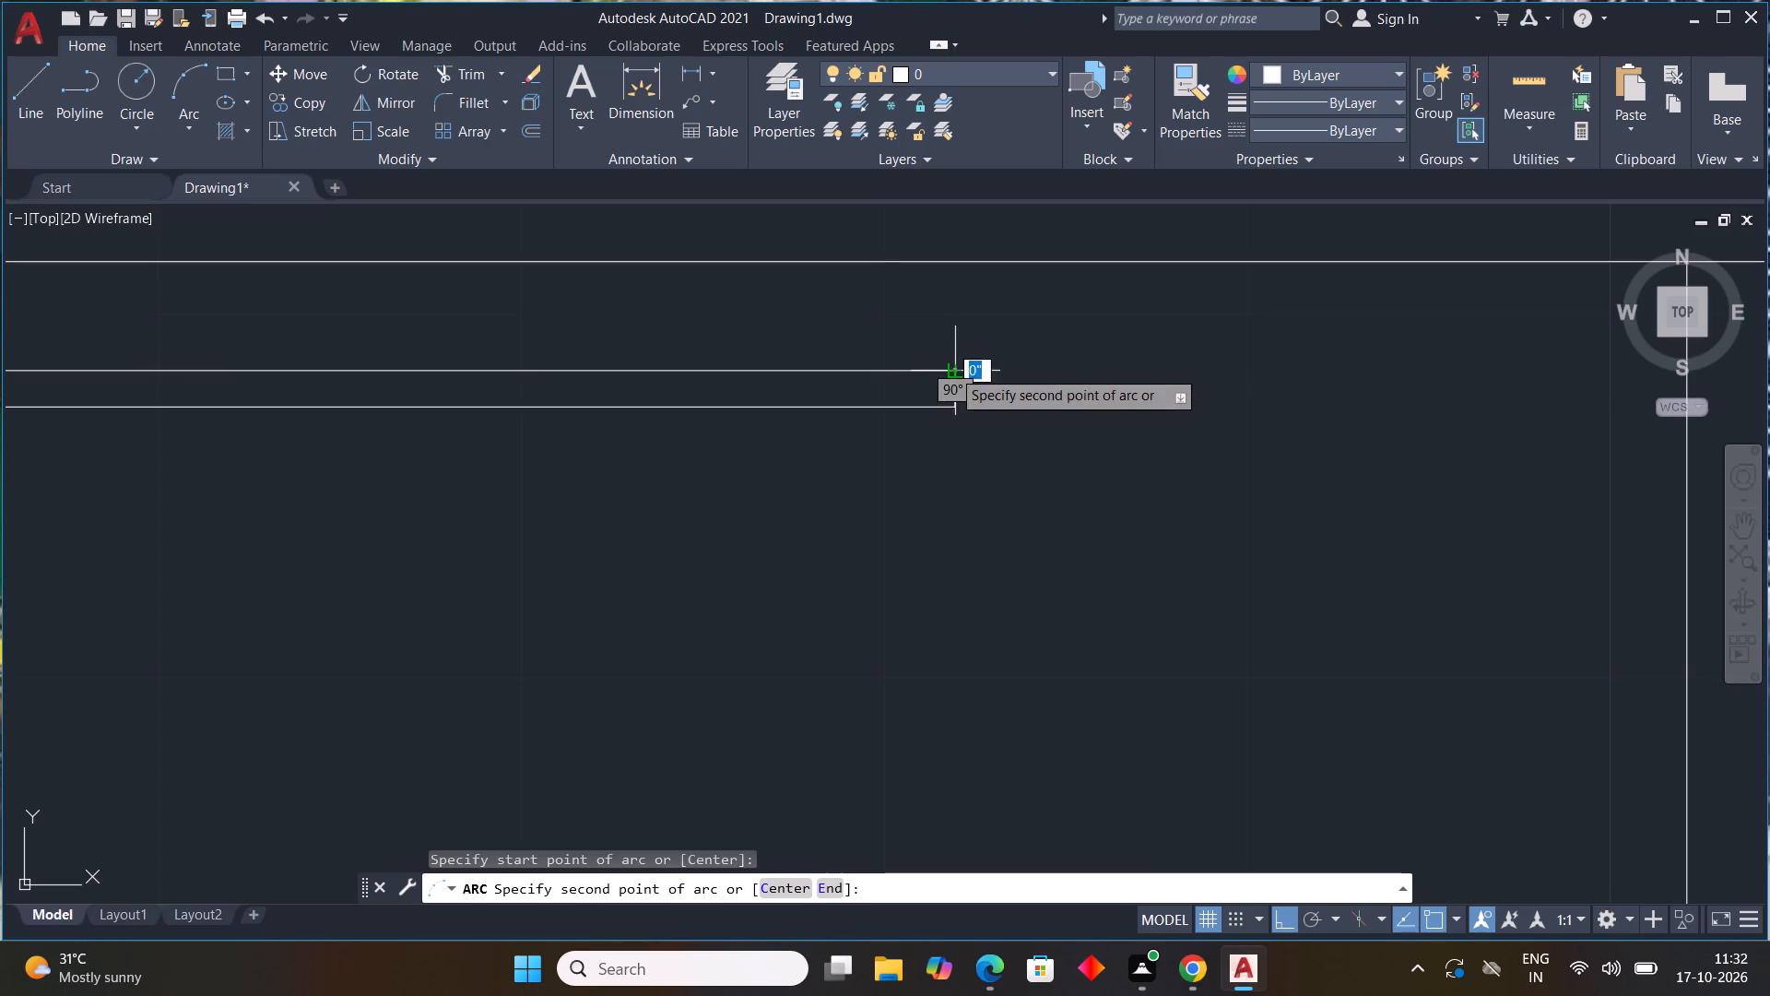
click(956, 406)
scroll(975, 642, down, 3)
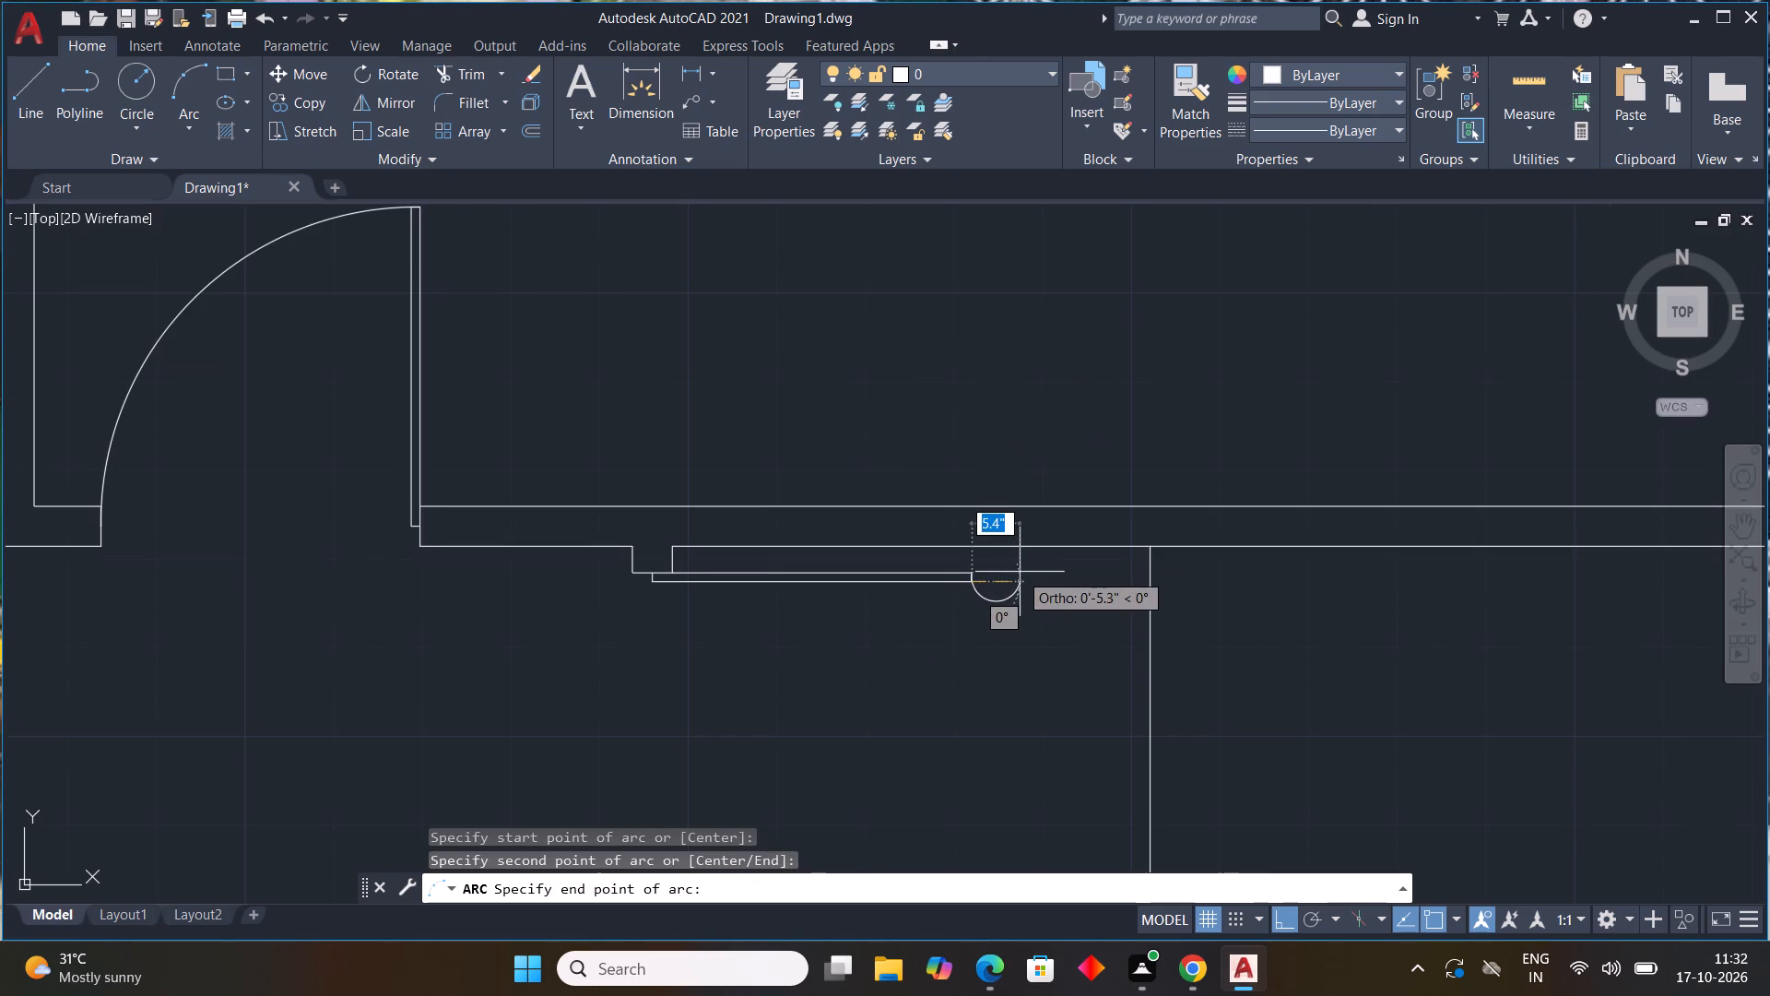
middle_drag(1021, 572, 1179, 255)
click(812, 574)
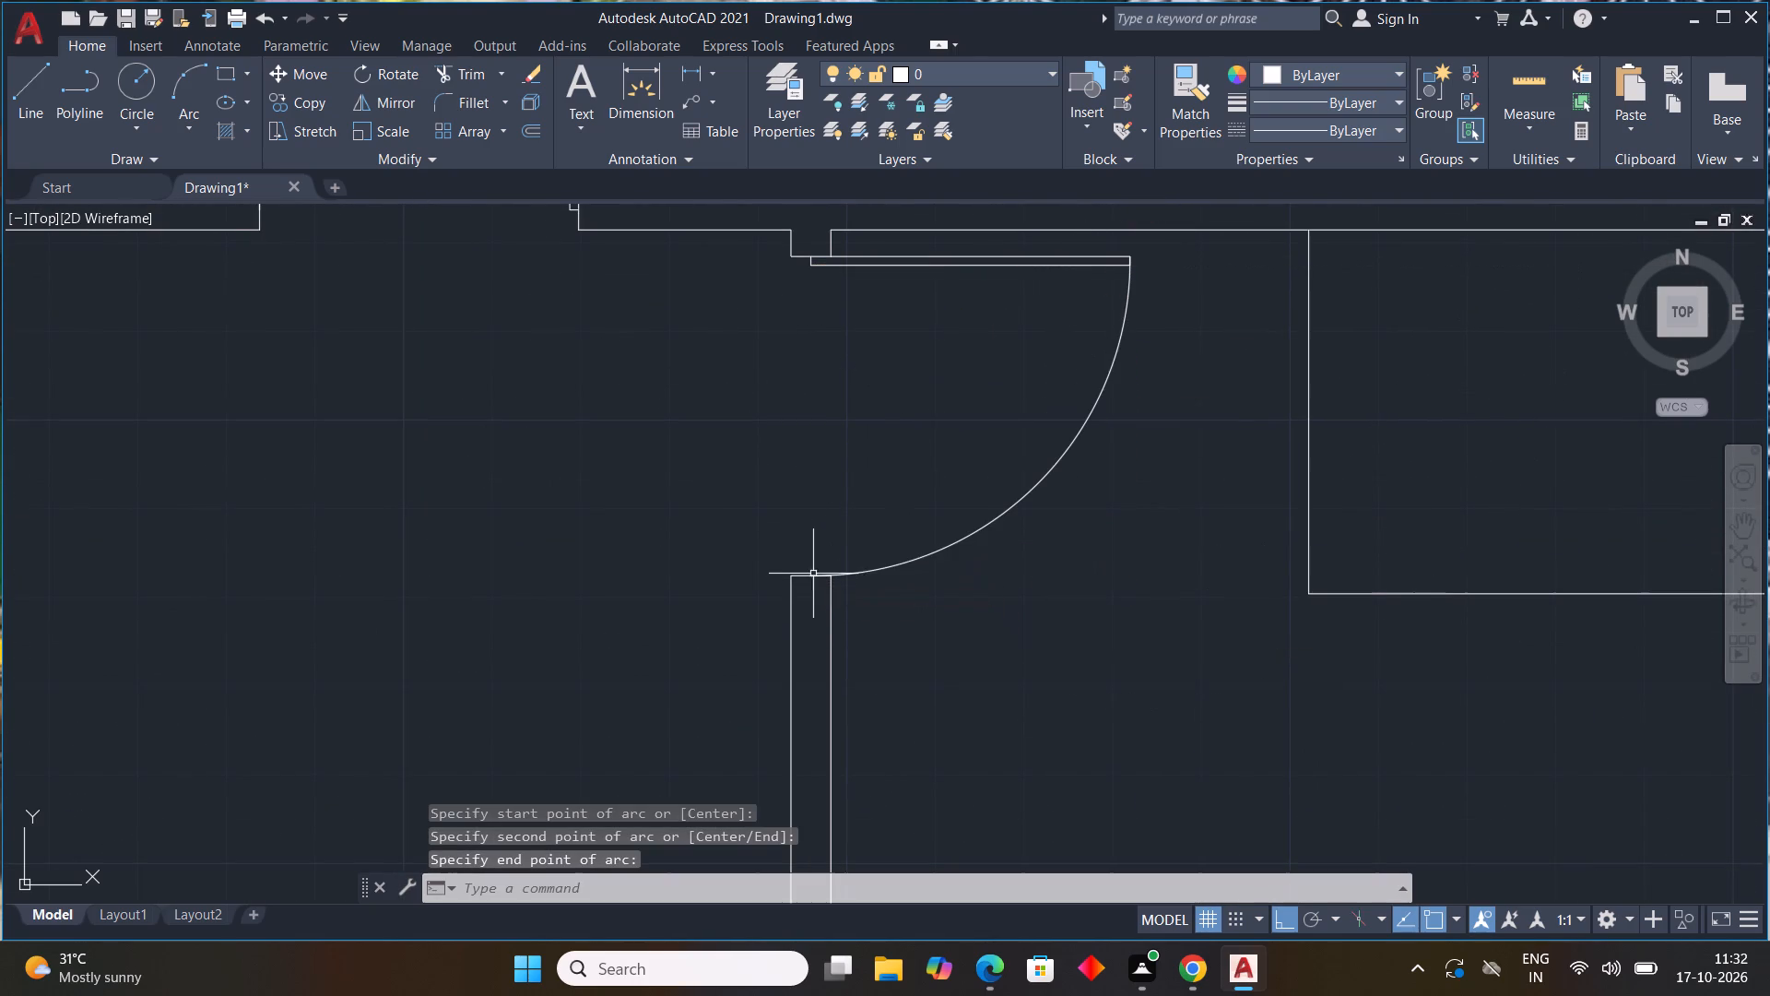
Draw a line across the wide opening in the bottom outer wall, joining the outer corners of its two jambs.
scroll(892, 559, down, 4)
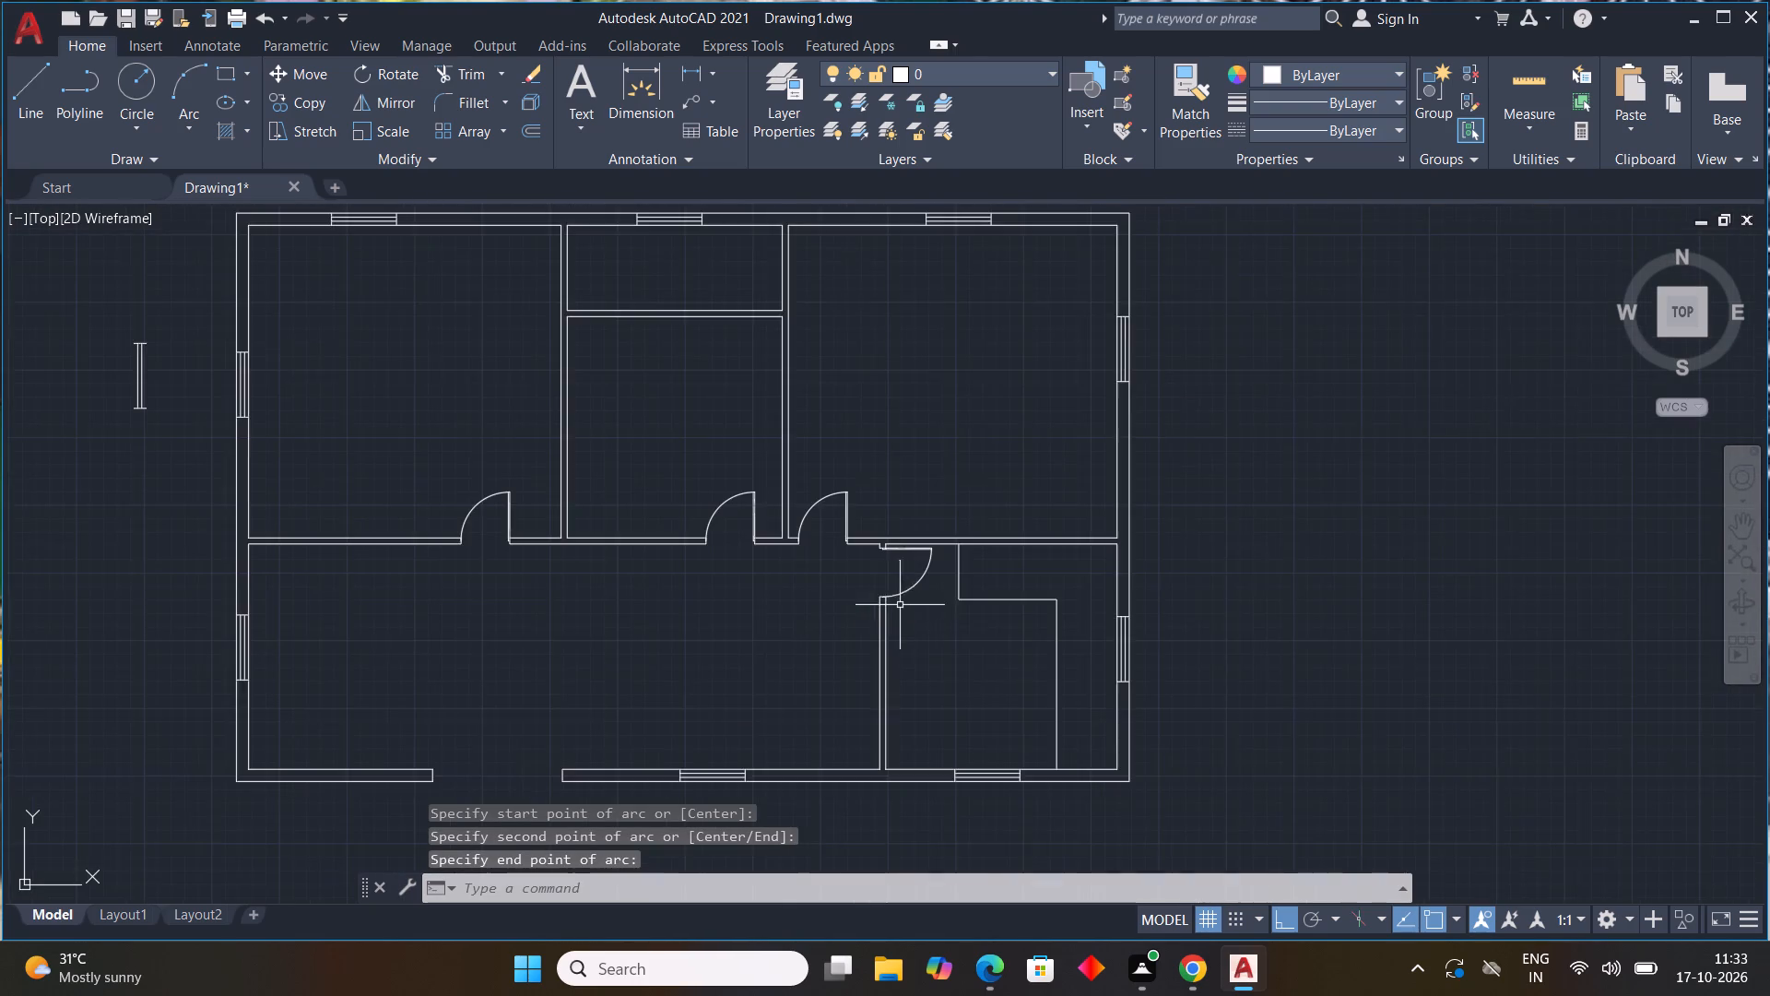
middle_drag(921, 638, 1171, 500)
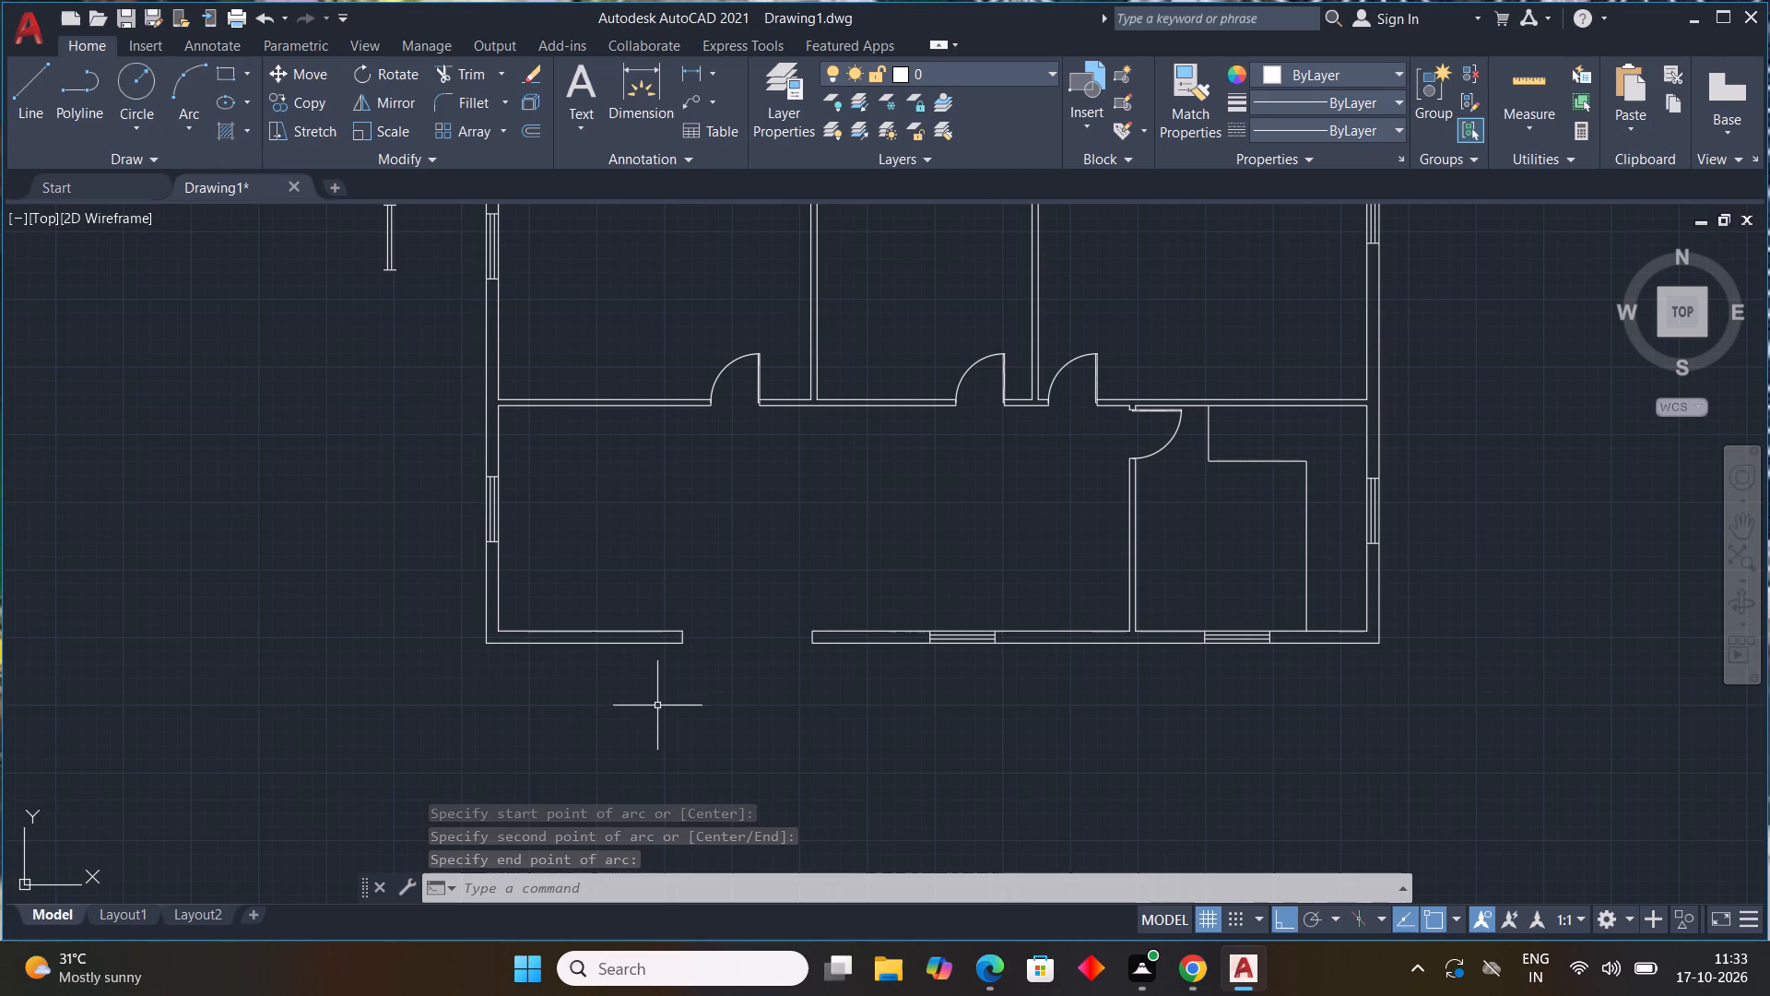
text(L)
key(space)
scroll(675, 680, up, 2)
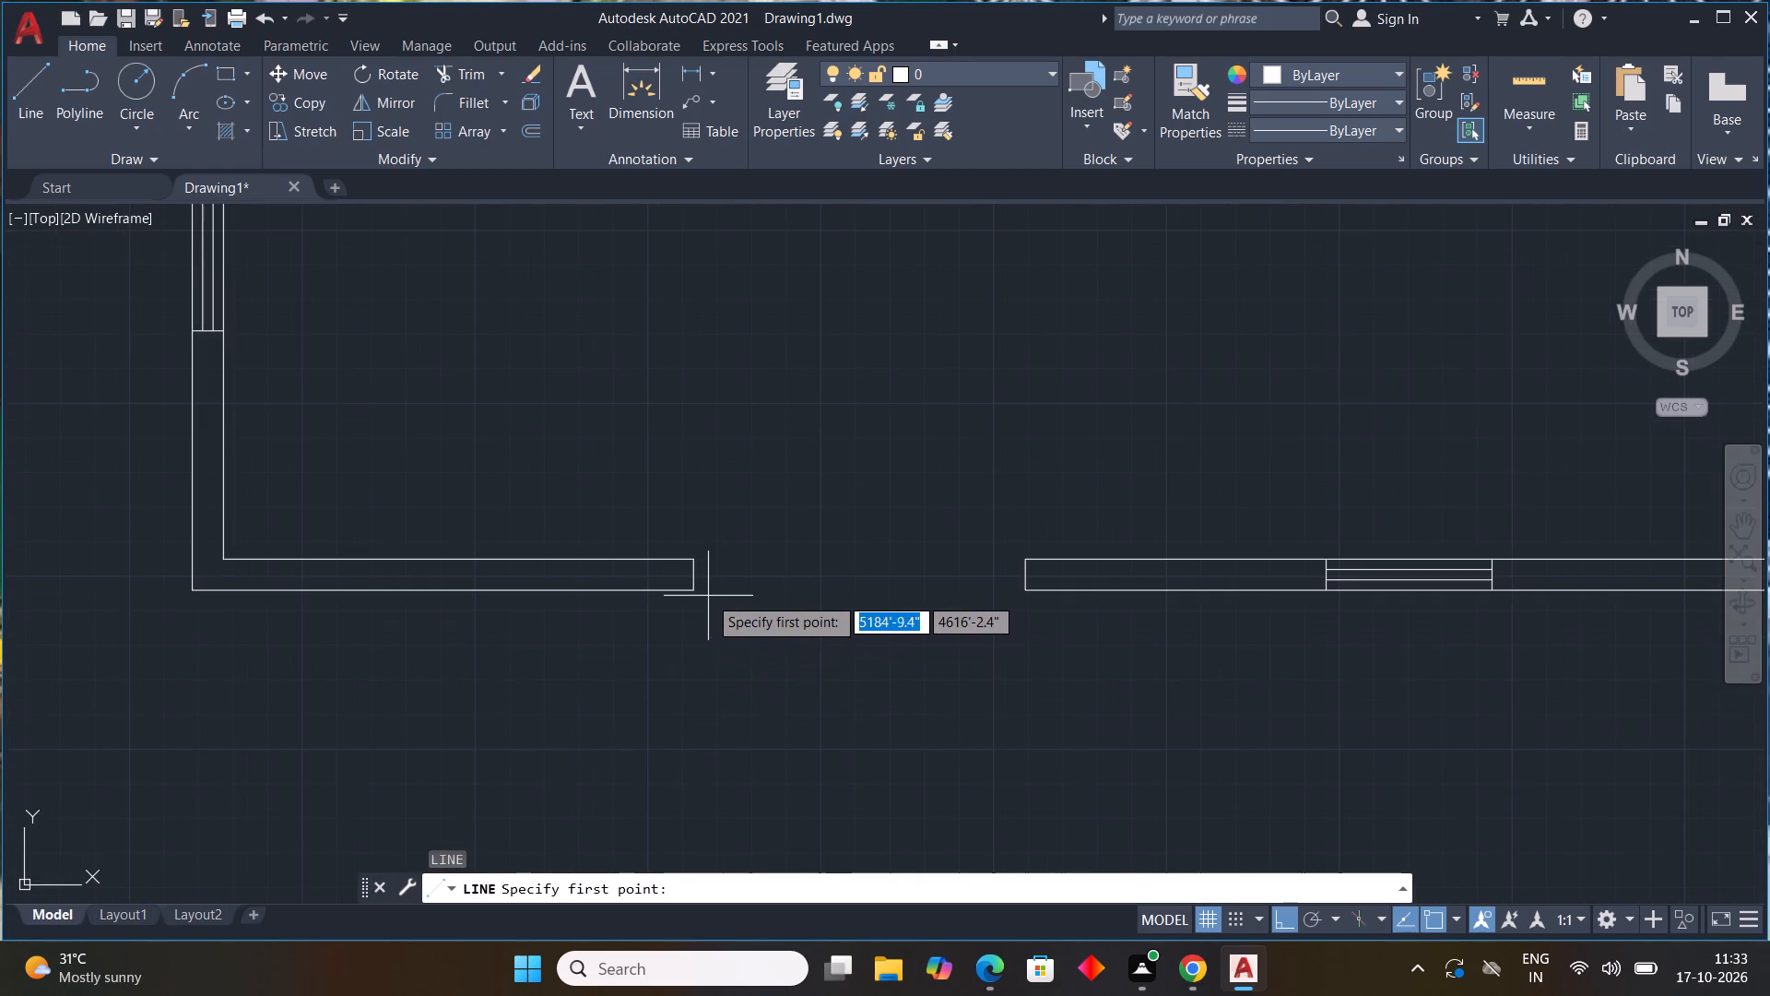
drag(693, 590, 735, 600)
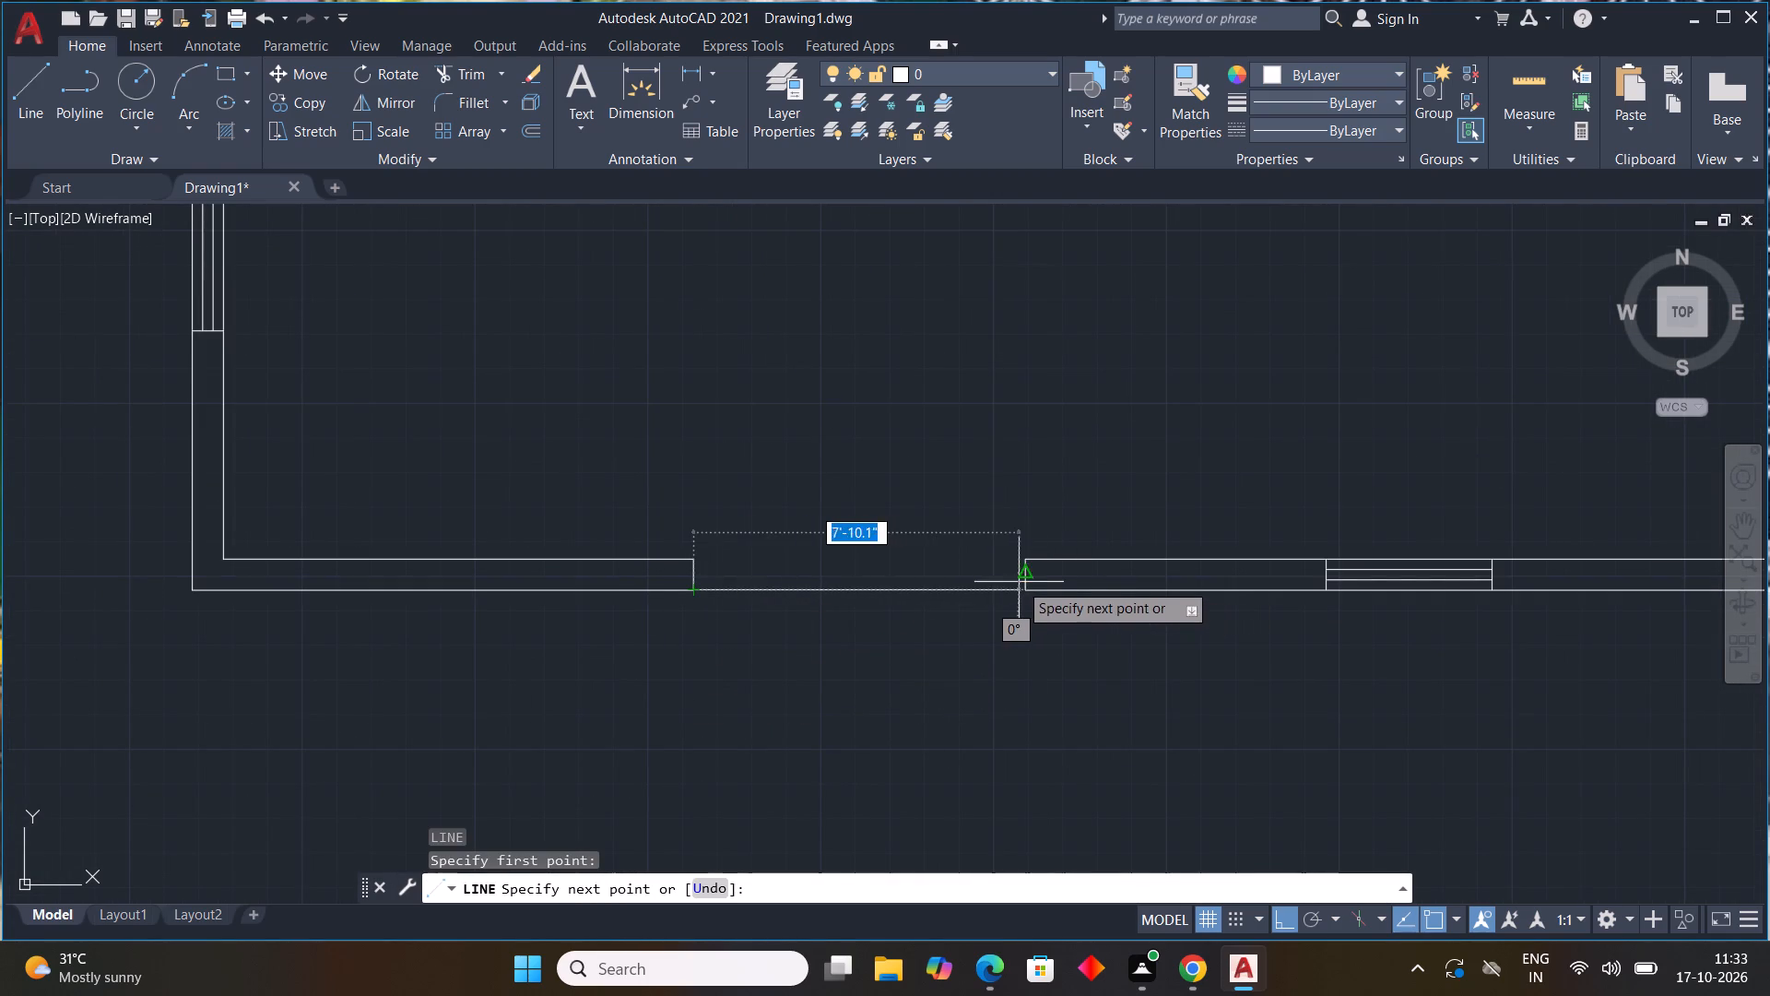
click(1027, 590)
key(Escape)
Draw a vertical centre line about 4'-2" long, upward from the midpoint of the line across the bottom wall opening.
text(L)
key(space)
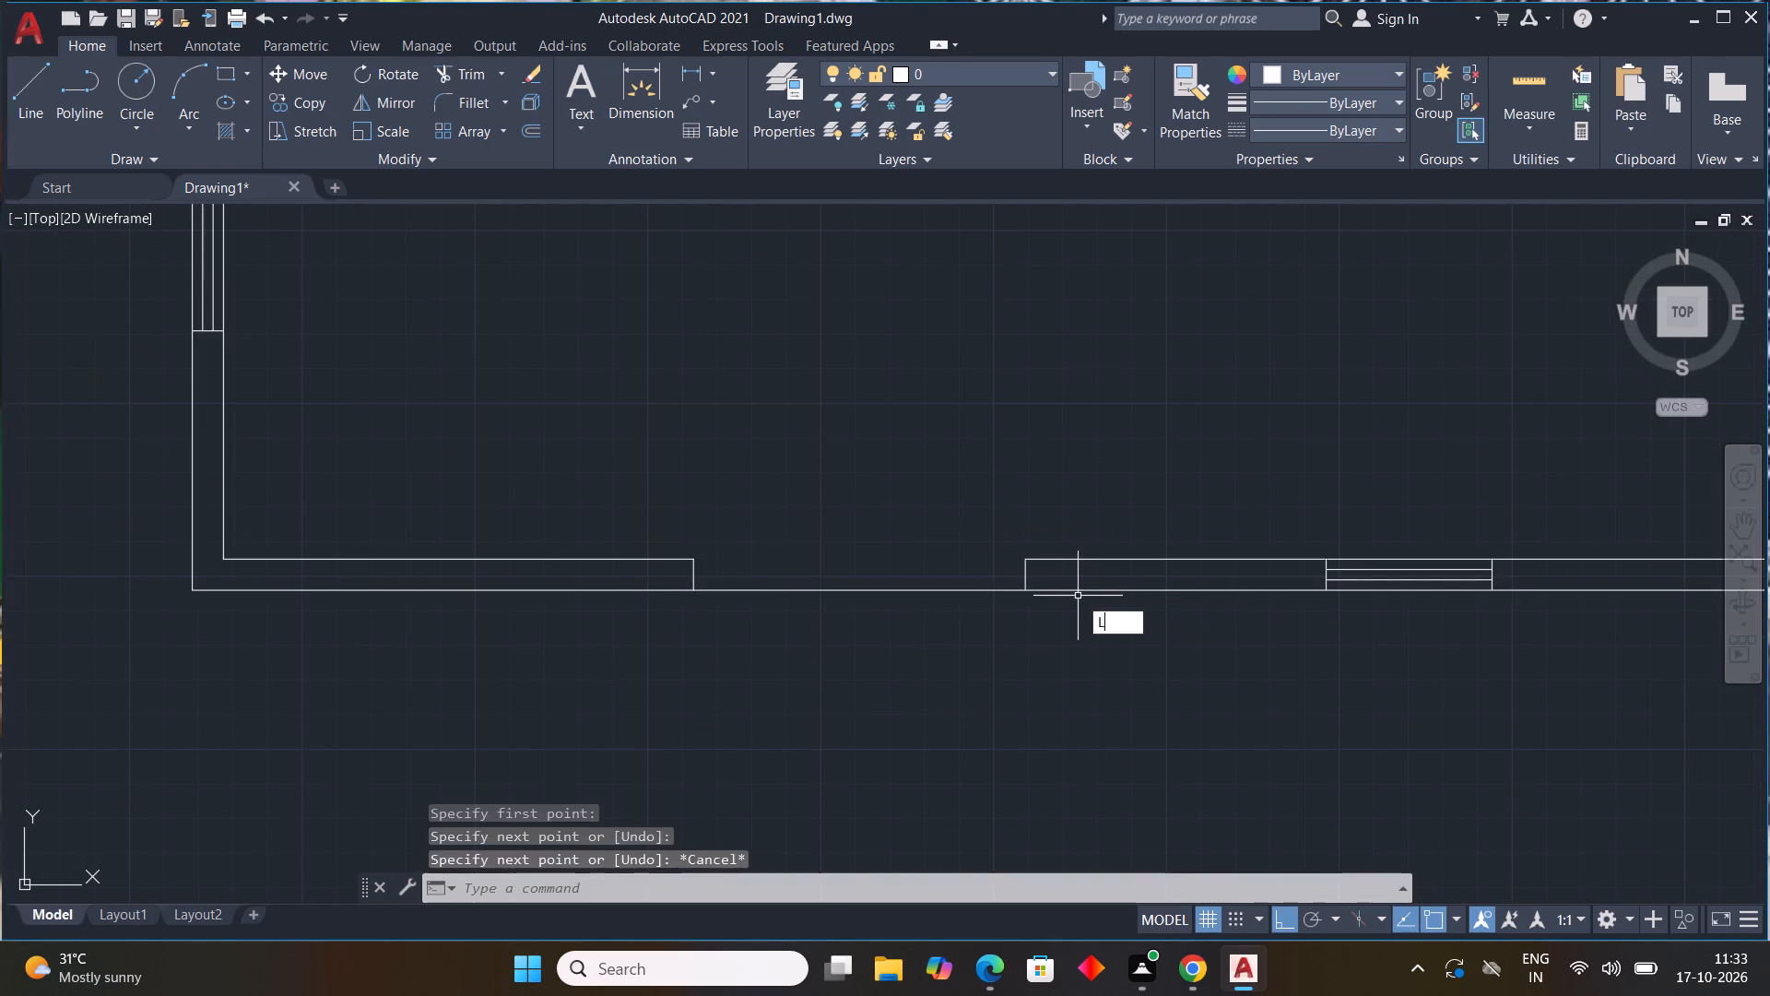
click(857, 595)
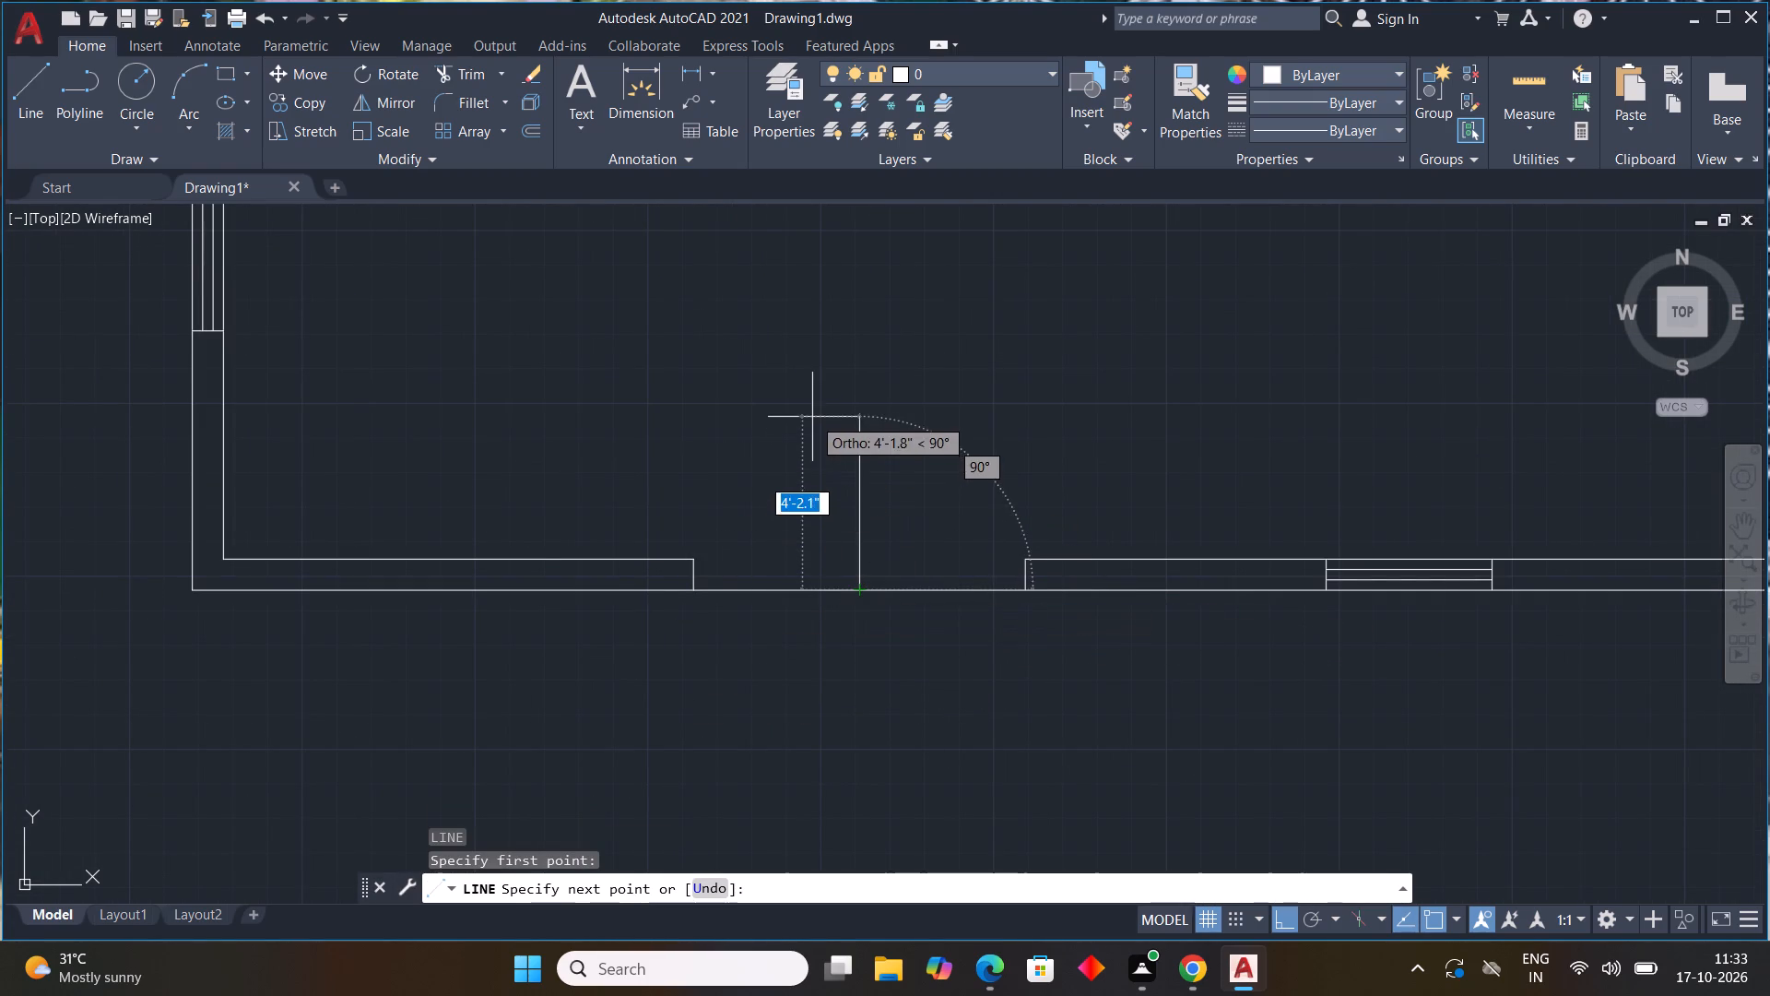
click(814, 417)
key(Escape)
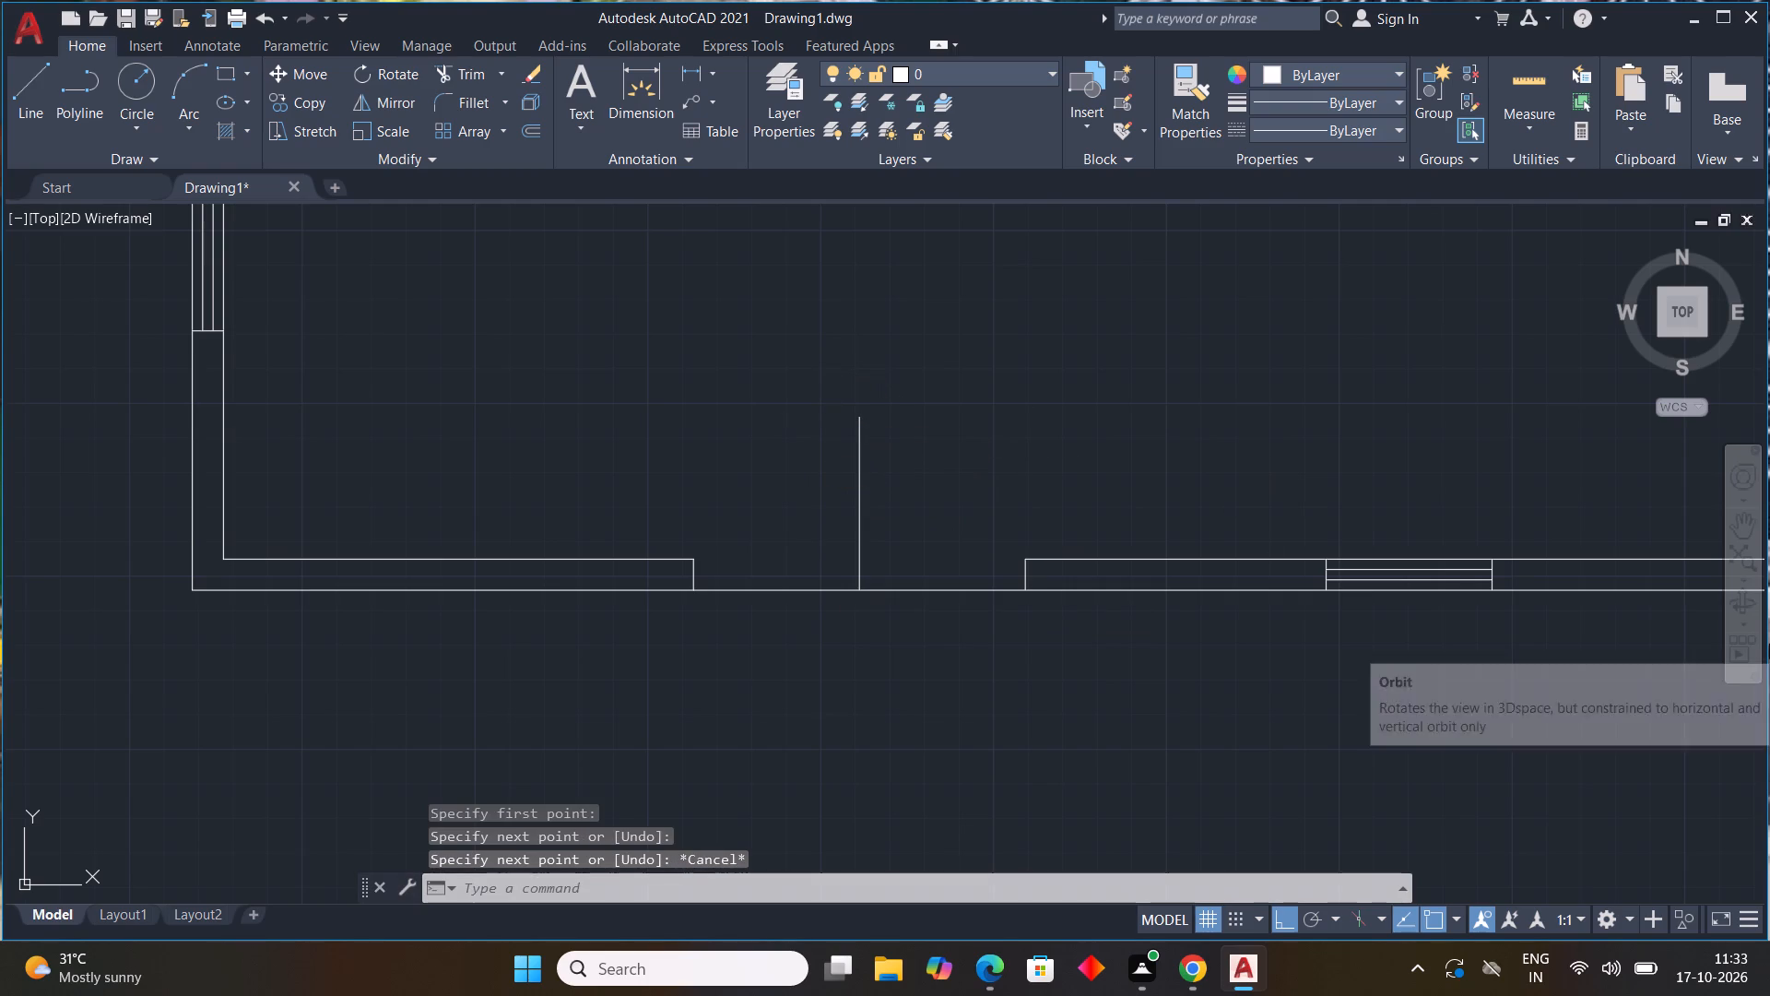
Draw a 1" line leftward from near the middle of the bottom wall opening's right jamb.
key(l)
key(space)
scroll(1064, 599, up, 3)
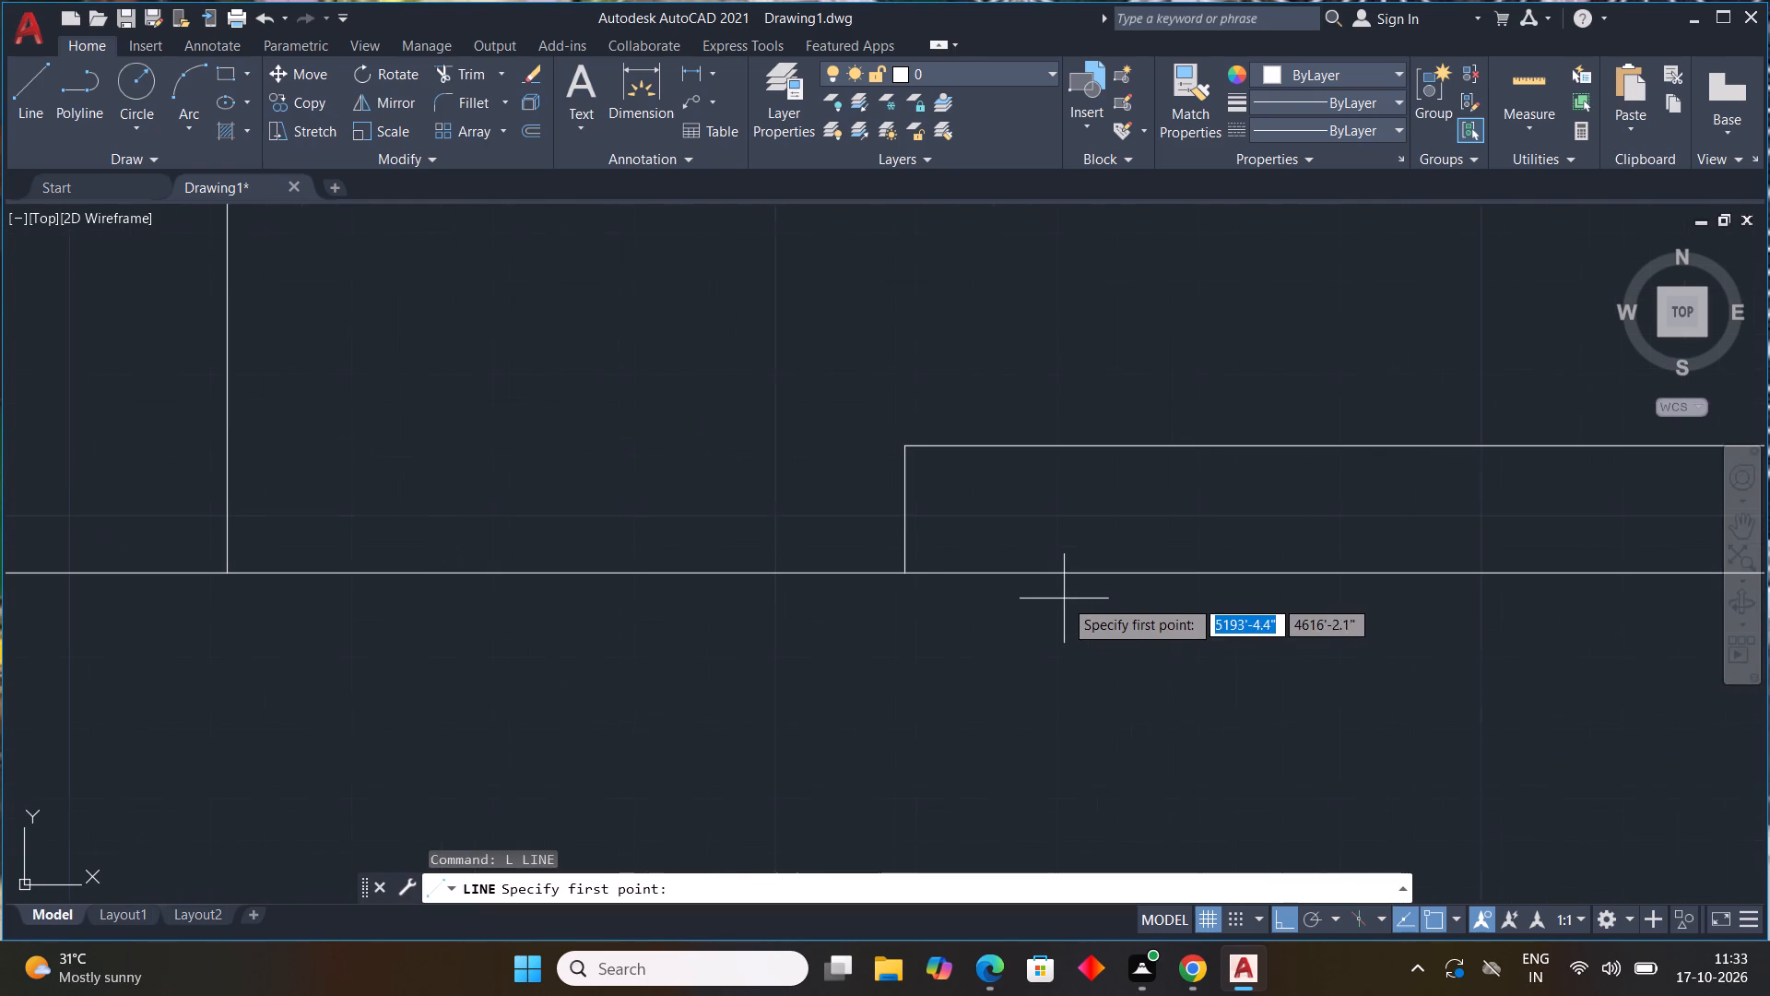
click(906, 524)
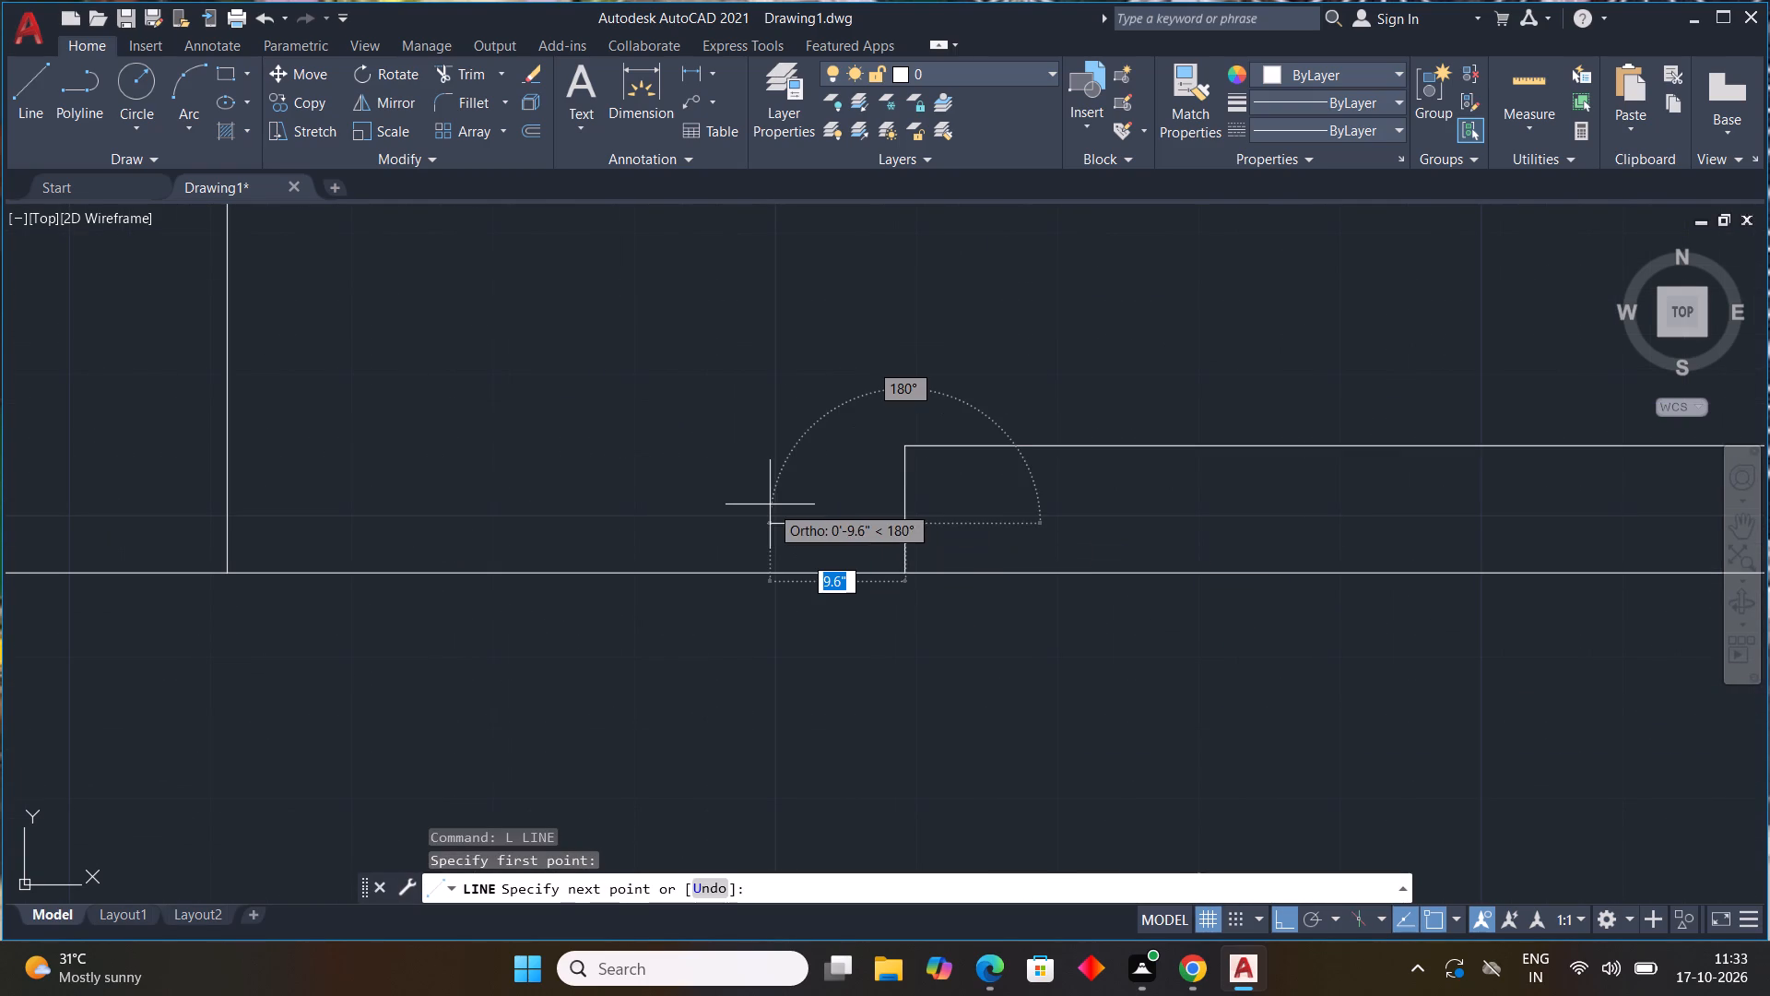
key(1)
key(shift+quotedbl)
key(Return)
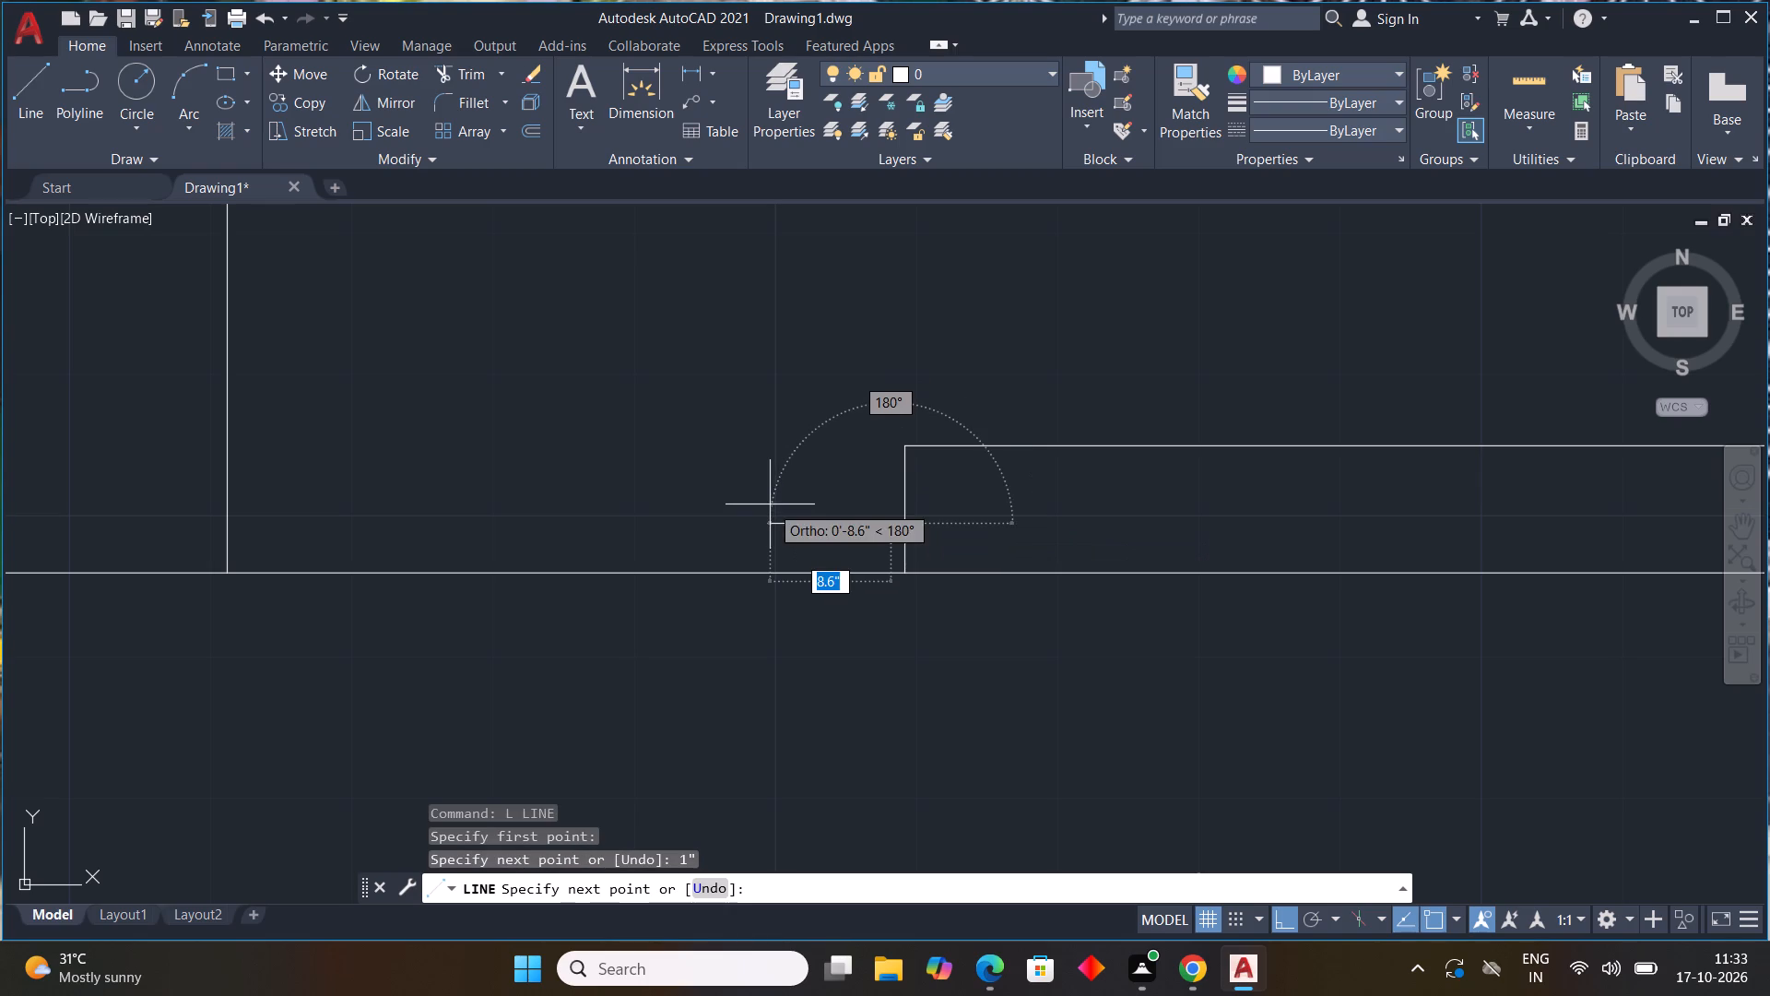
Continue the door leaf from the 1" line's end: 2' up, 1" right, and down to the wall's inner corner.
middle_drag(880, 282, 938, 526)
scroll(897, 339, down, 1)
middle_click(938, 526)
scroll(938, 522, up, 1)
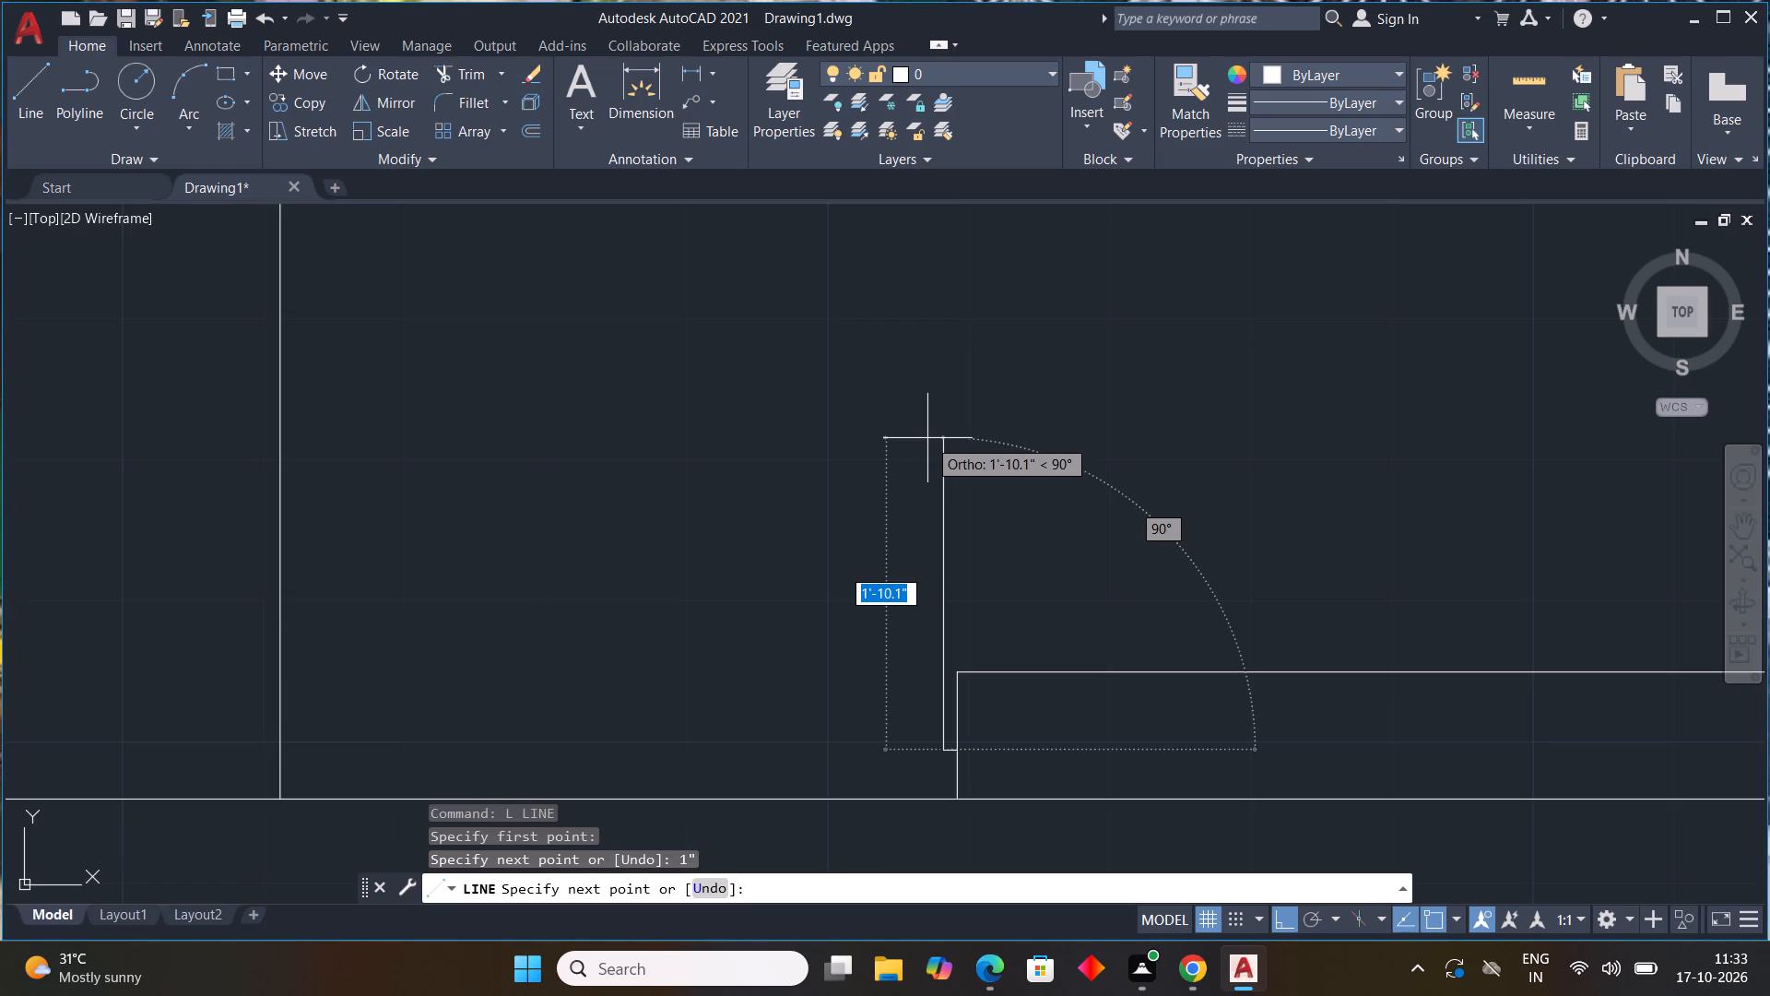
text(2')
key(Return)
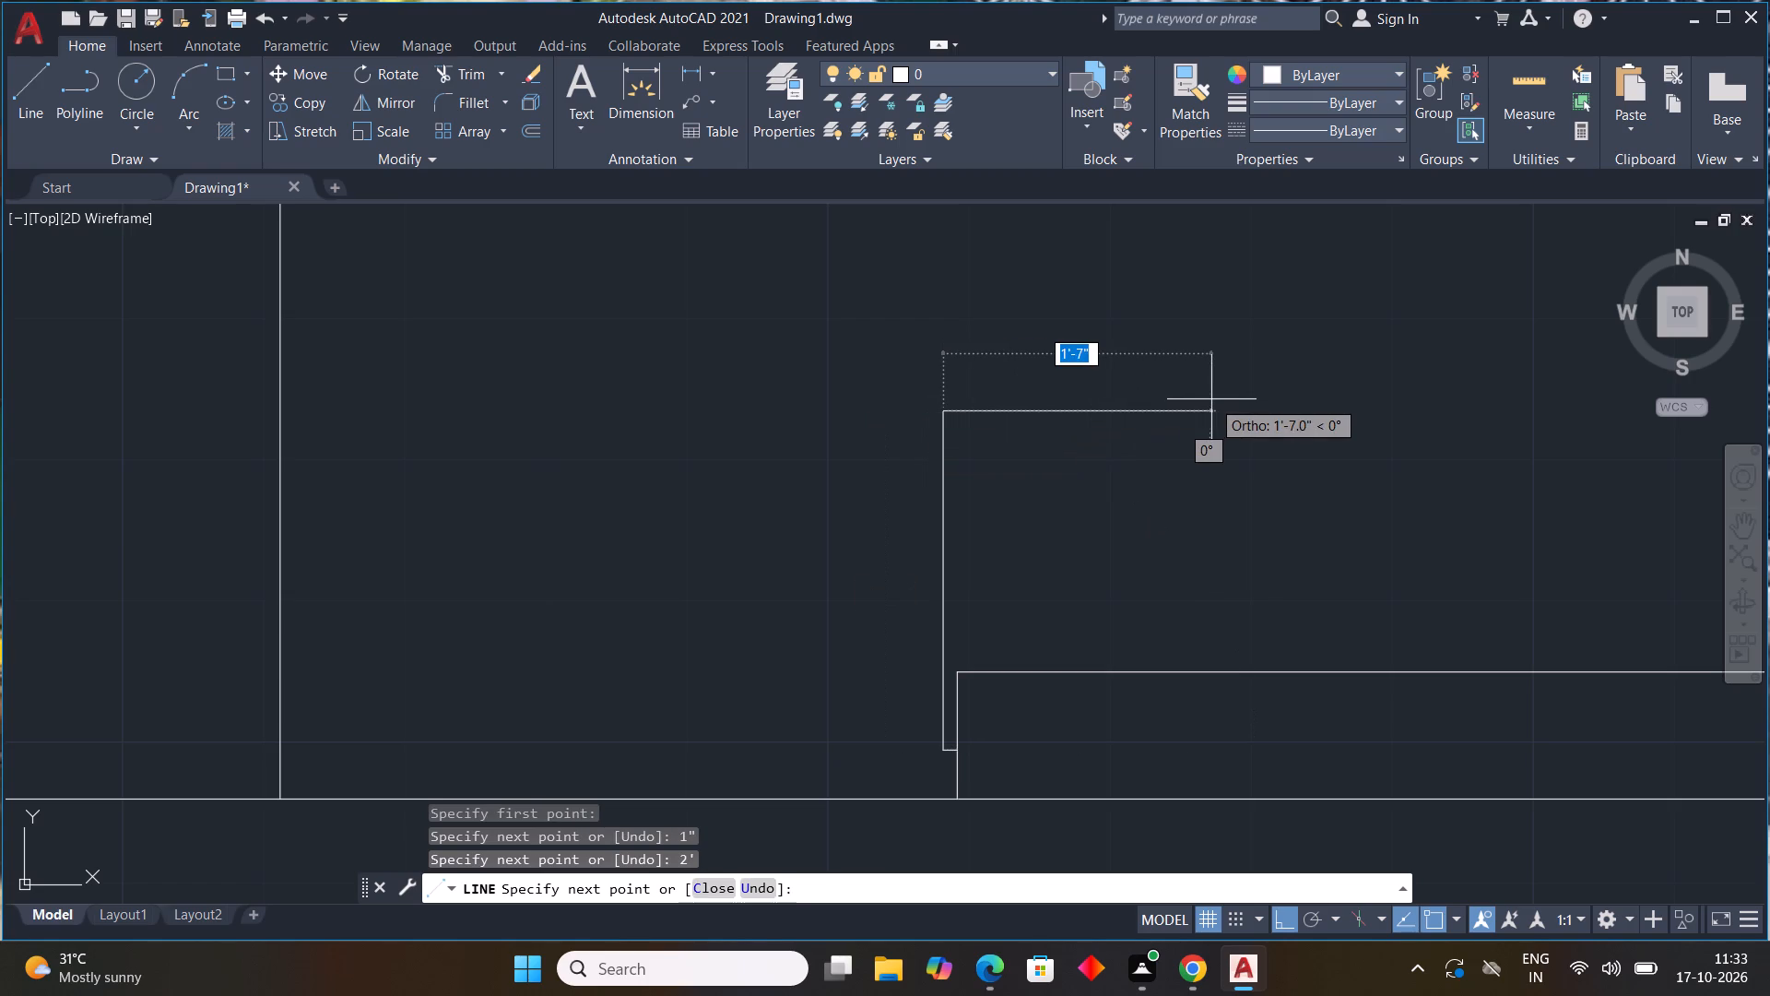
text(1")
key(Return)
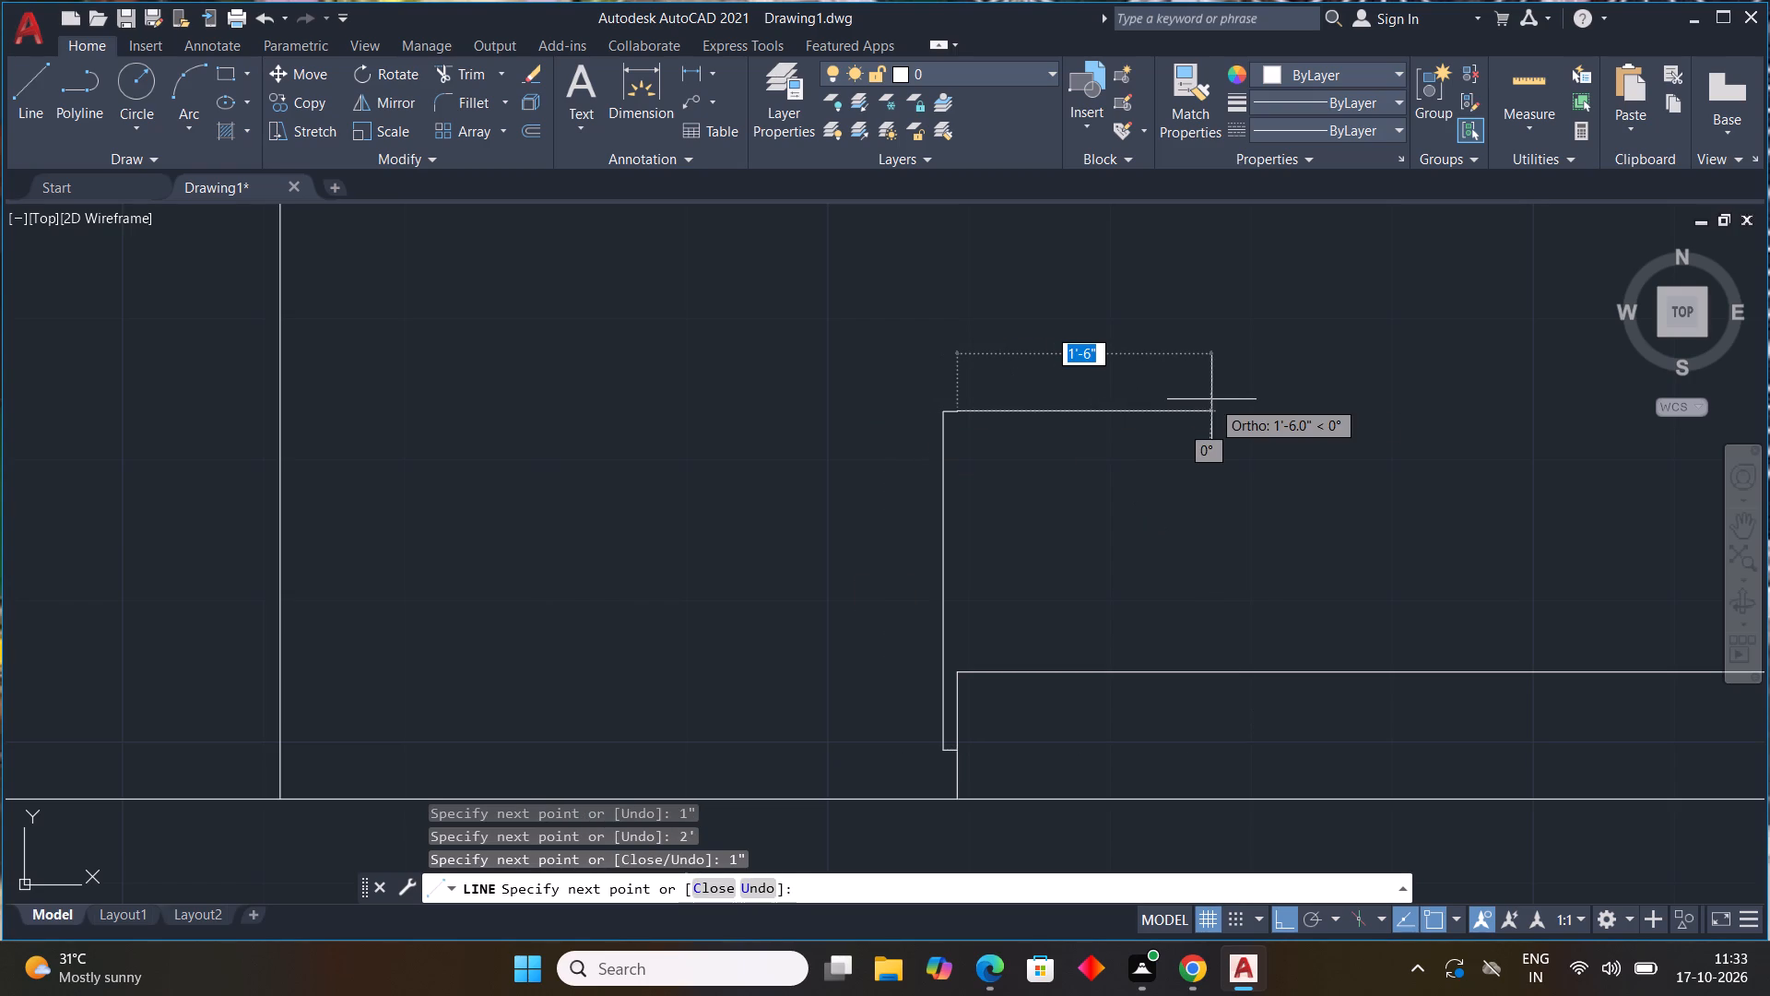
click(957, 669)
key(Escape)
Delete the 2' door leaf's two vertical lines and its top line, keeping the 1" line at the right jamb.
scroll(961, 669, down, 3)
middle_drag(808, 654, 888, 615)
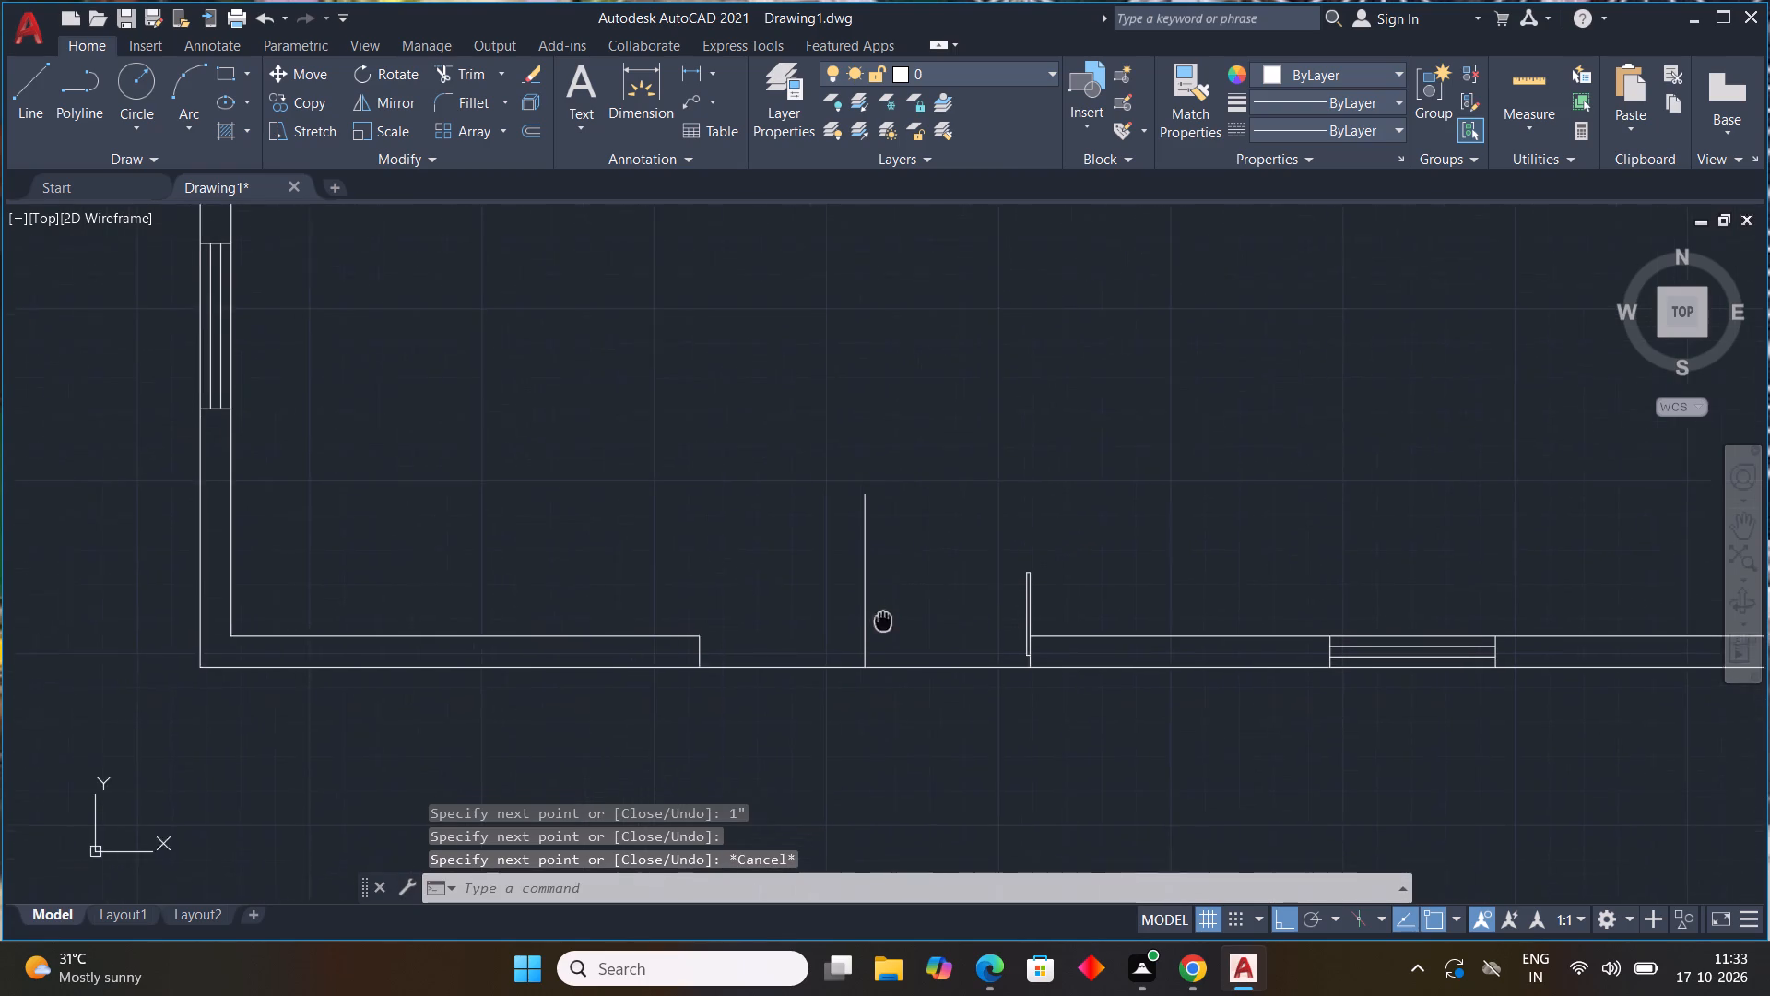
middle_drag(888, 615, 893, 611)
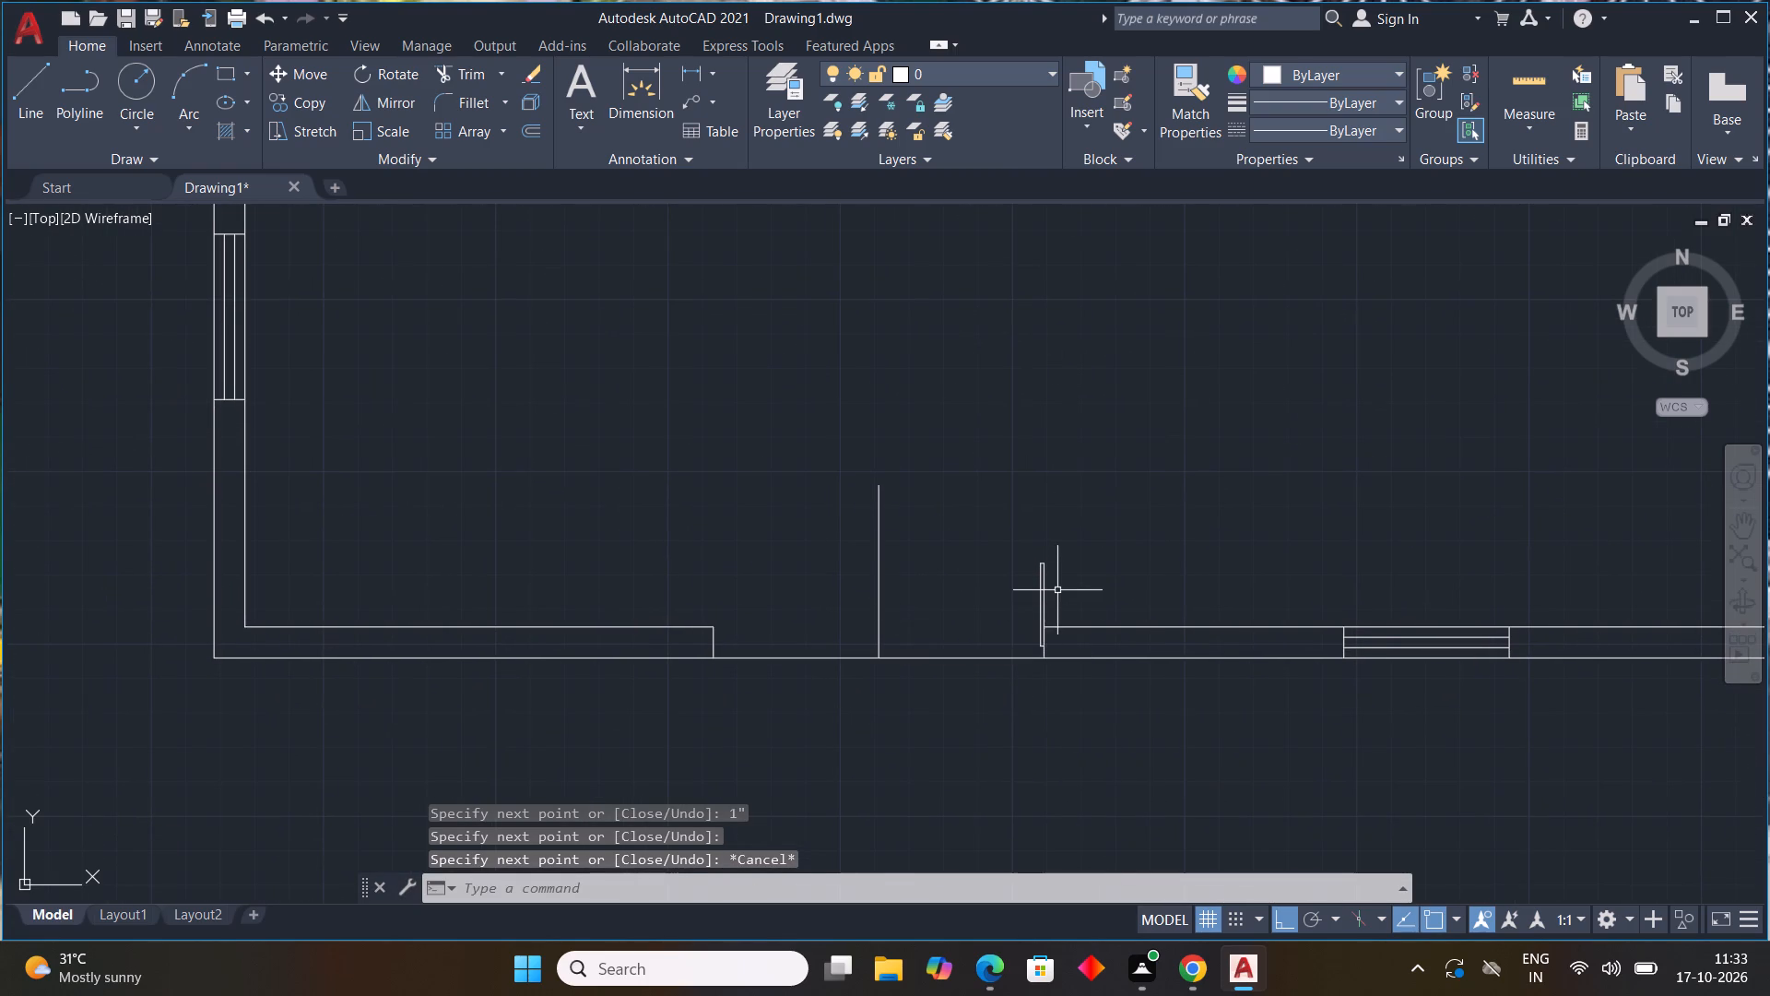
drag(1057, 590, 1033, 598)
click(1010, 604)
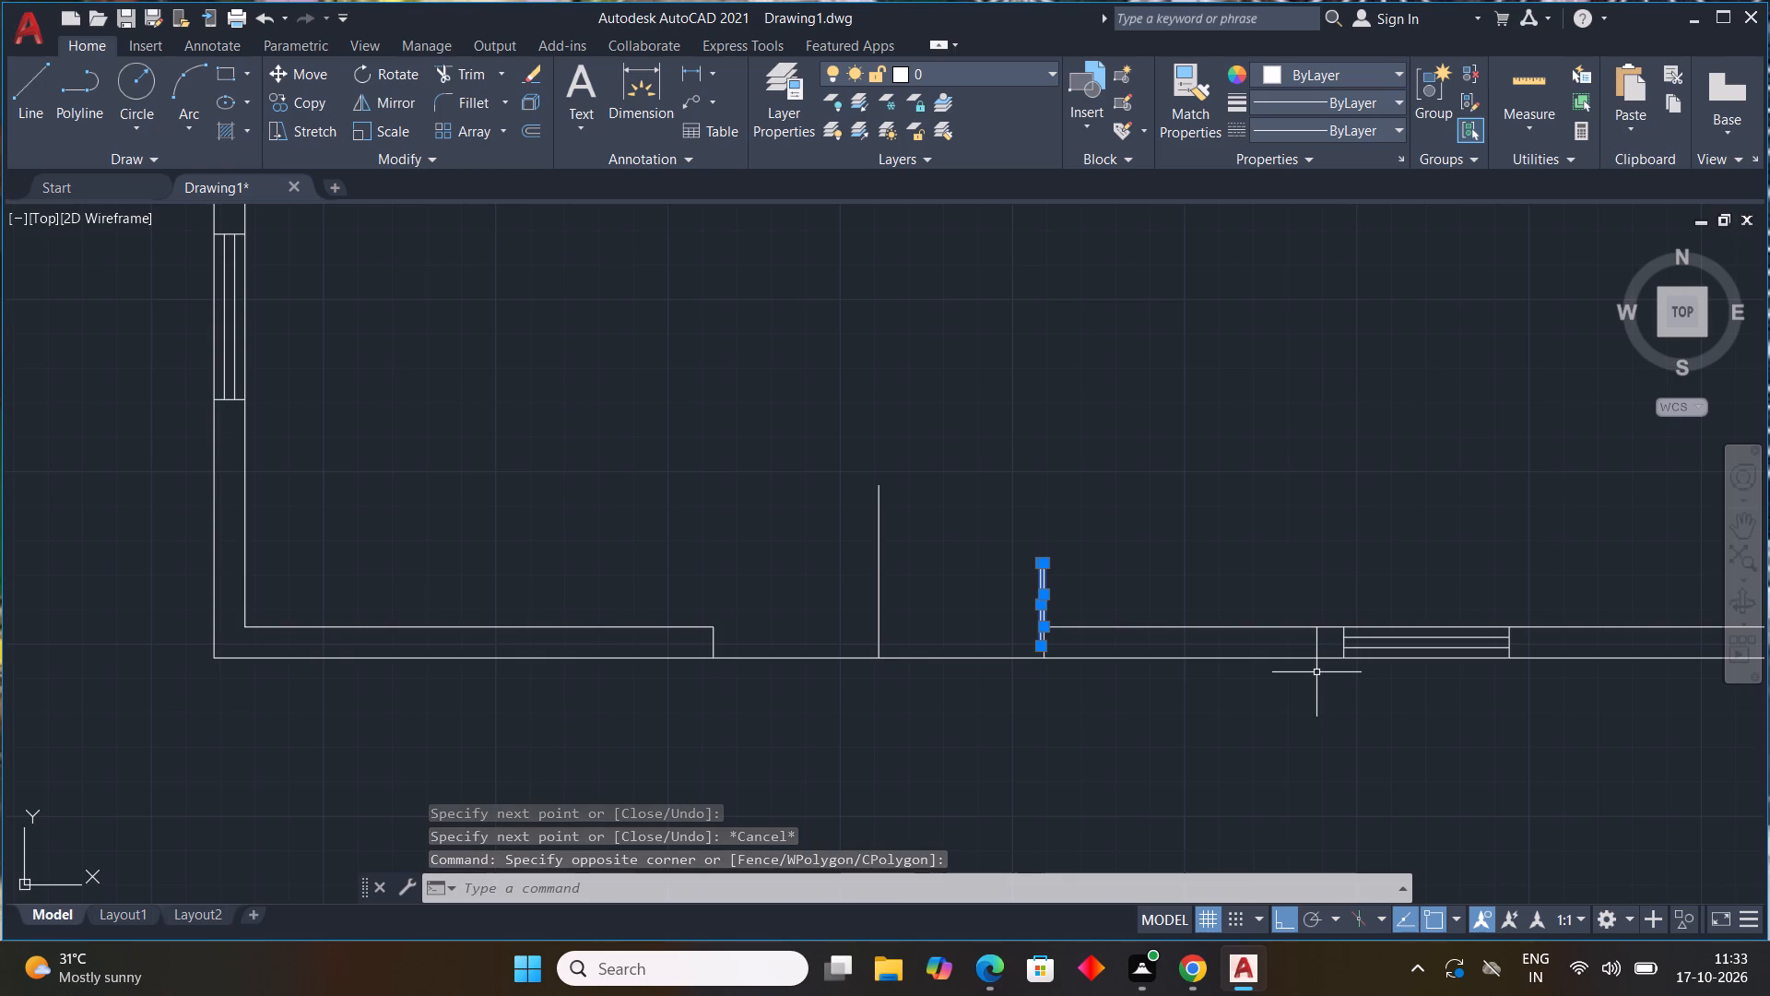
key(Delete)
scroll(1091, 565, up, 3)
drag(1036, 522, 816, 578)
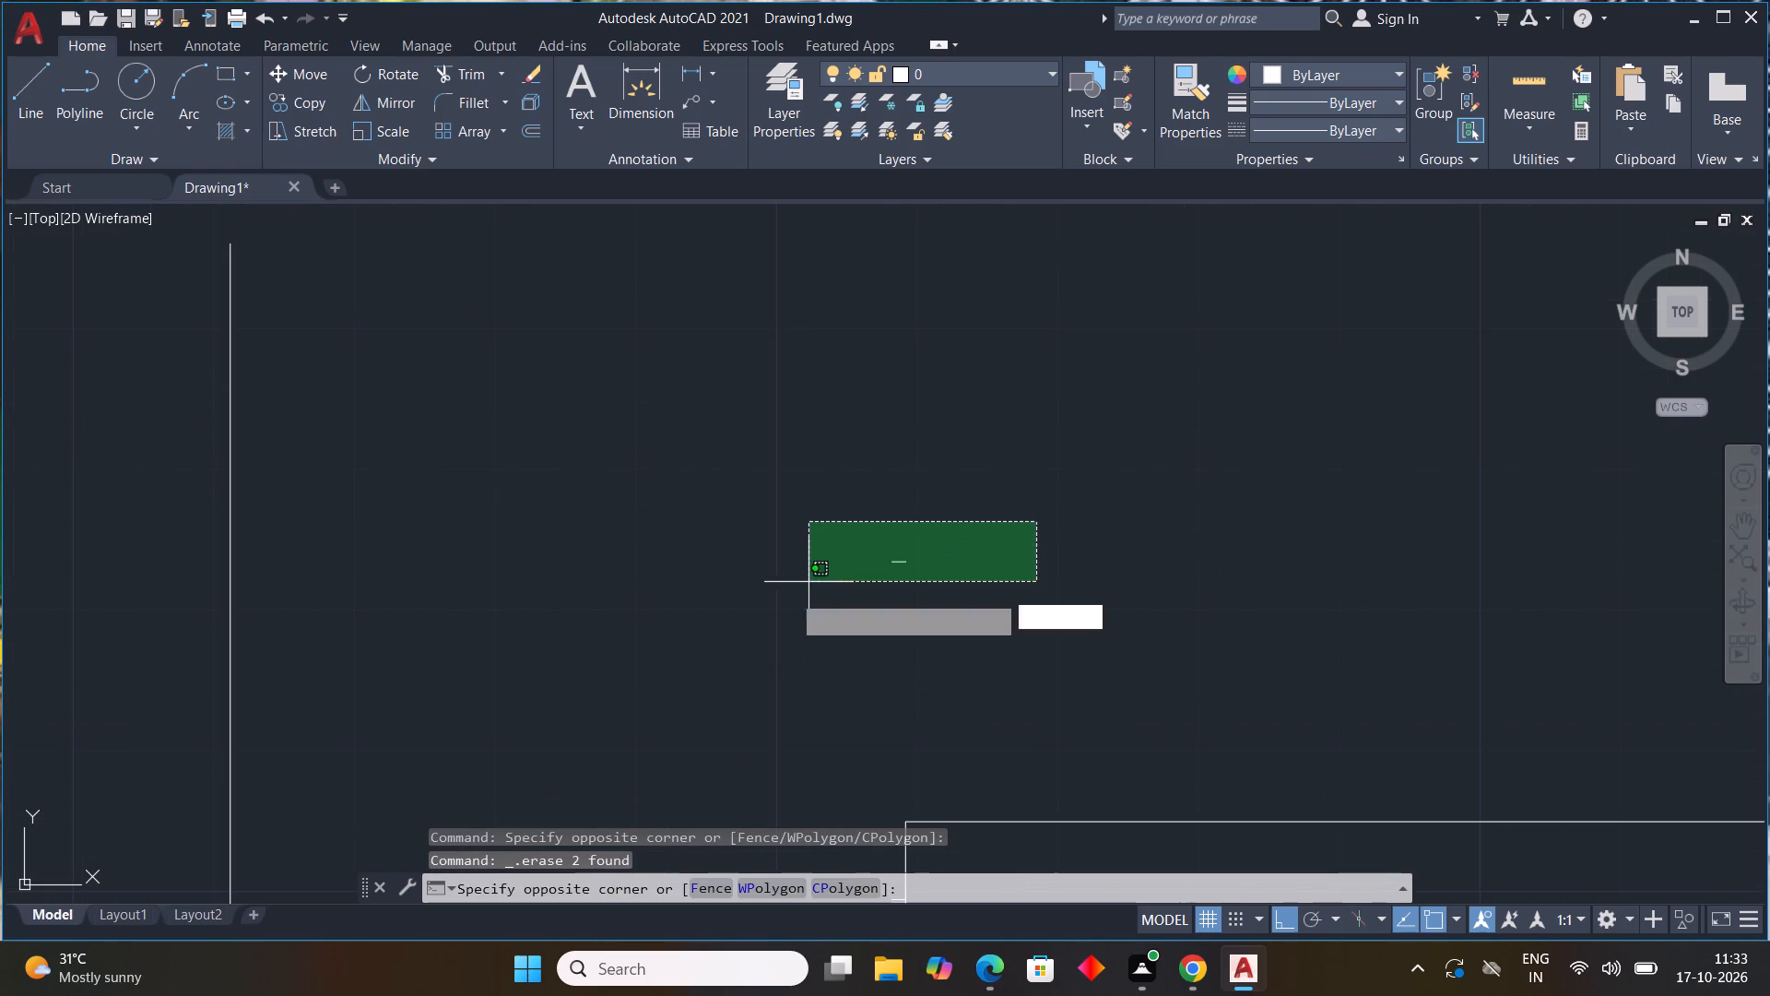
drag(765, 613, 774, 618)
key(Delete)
Draw the right entrance door leaf from the 1" line's left end: 4' up, 1" right, and down to the wall's inner corner.
scroll(785, 623, down, 3)
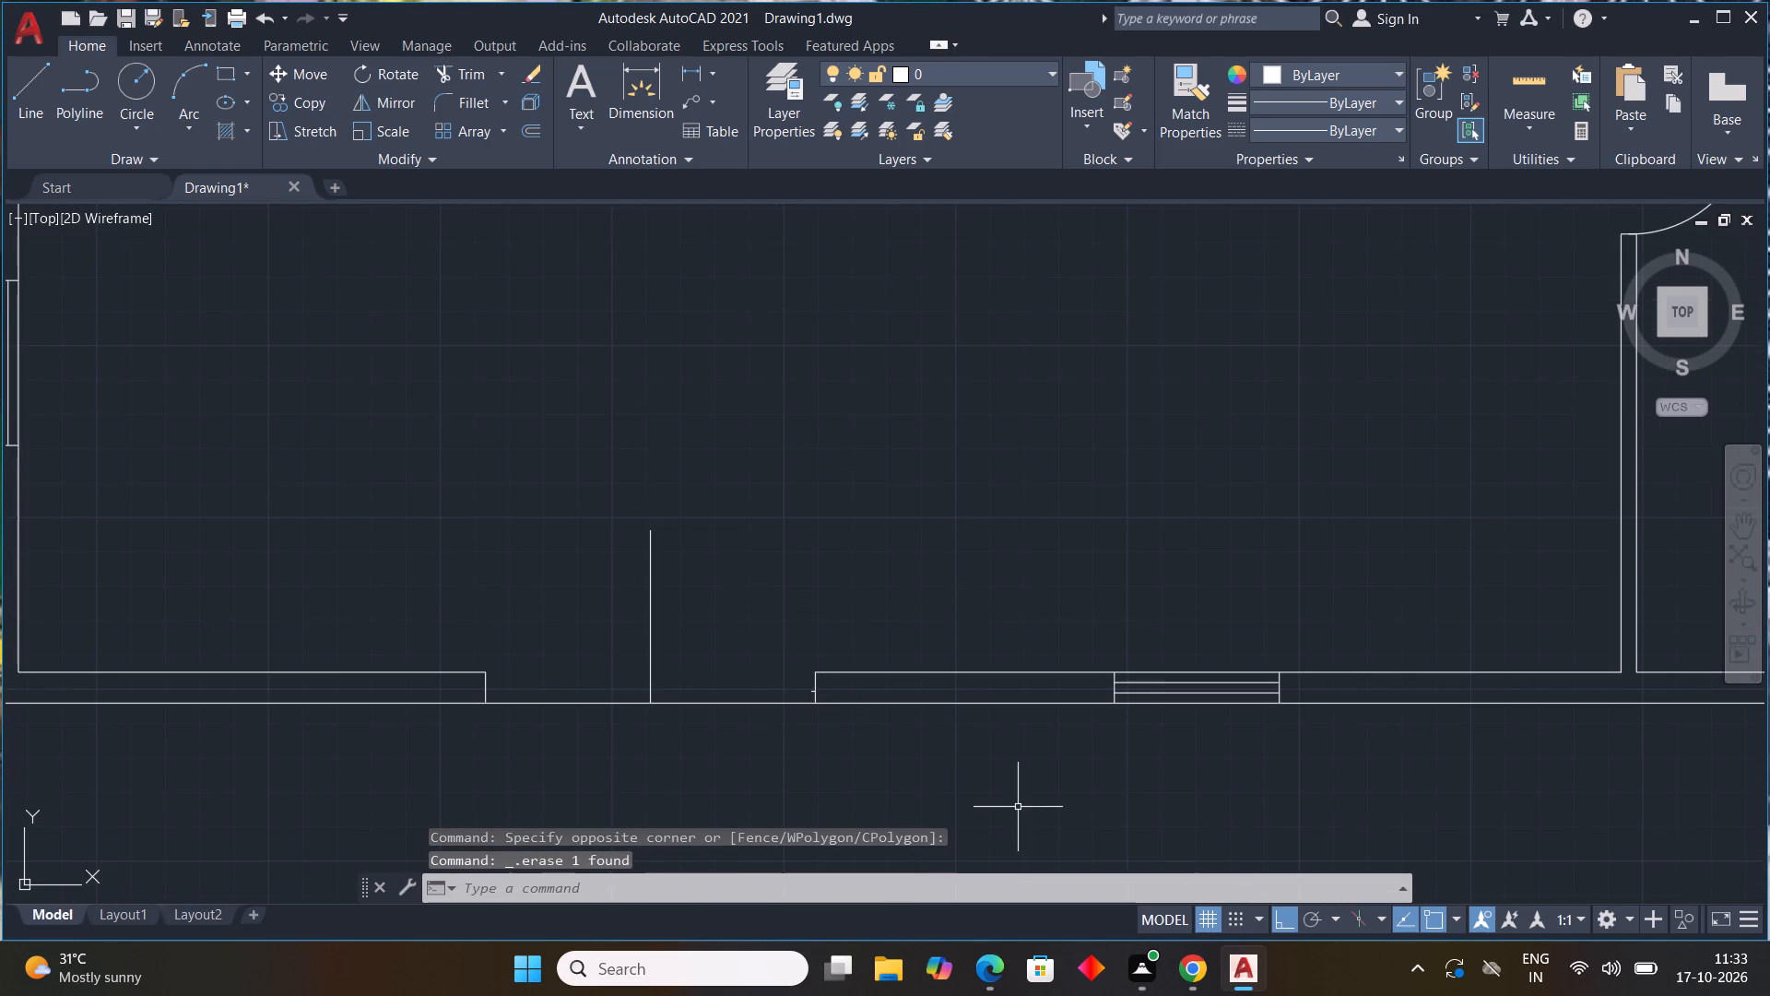
key(l)
key(space)
scroll(798, 694, up, 3)
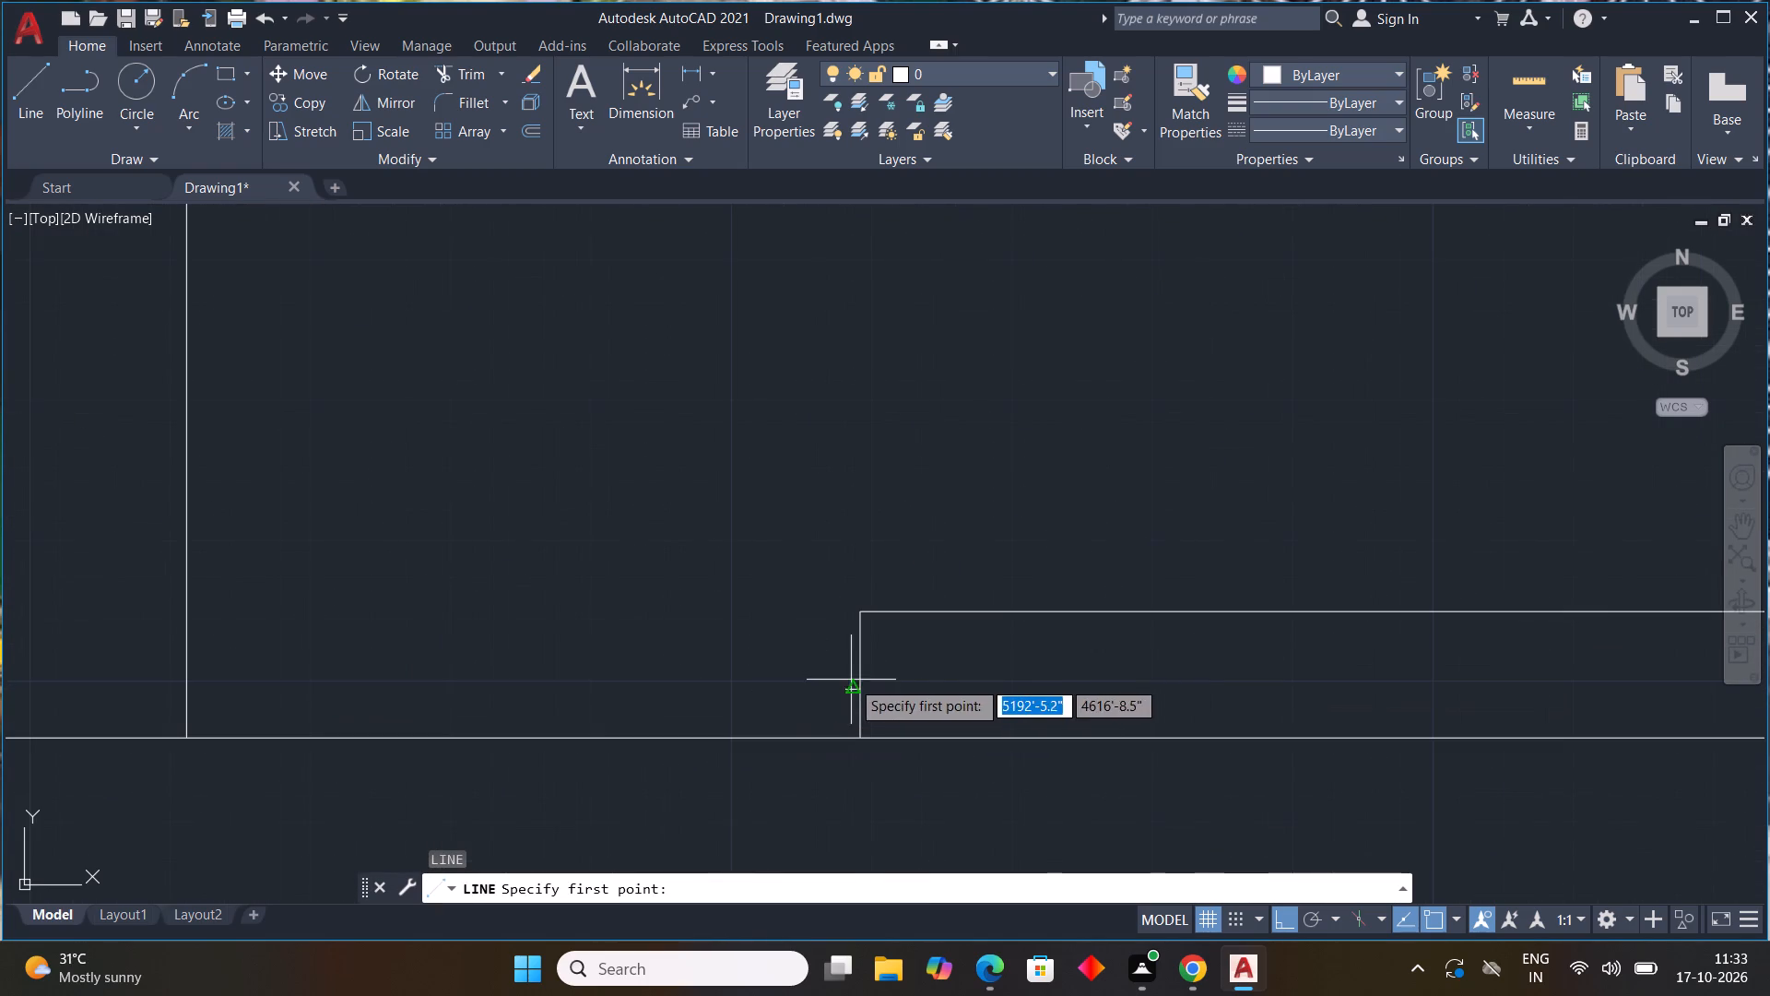
drag(840, 689, 844, 643)
scroll(850, 372, down, 1)
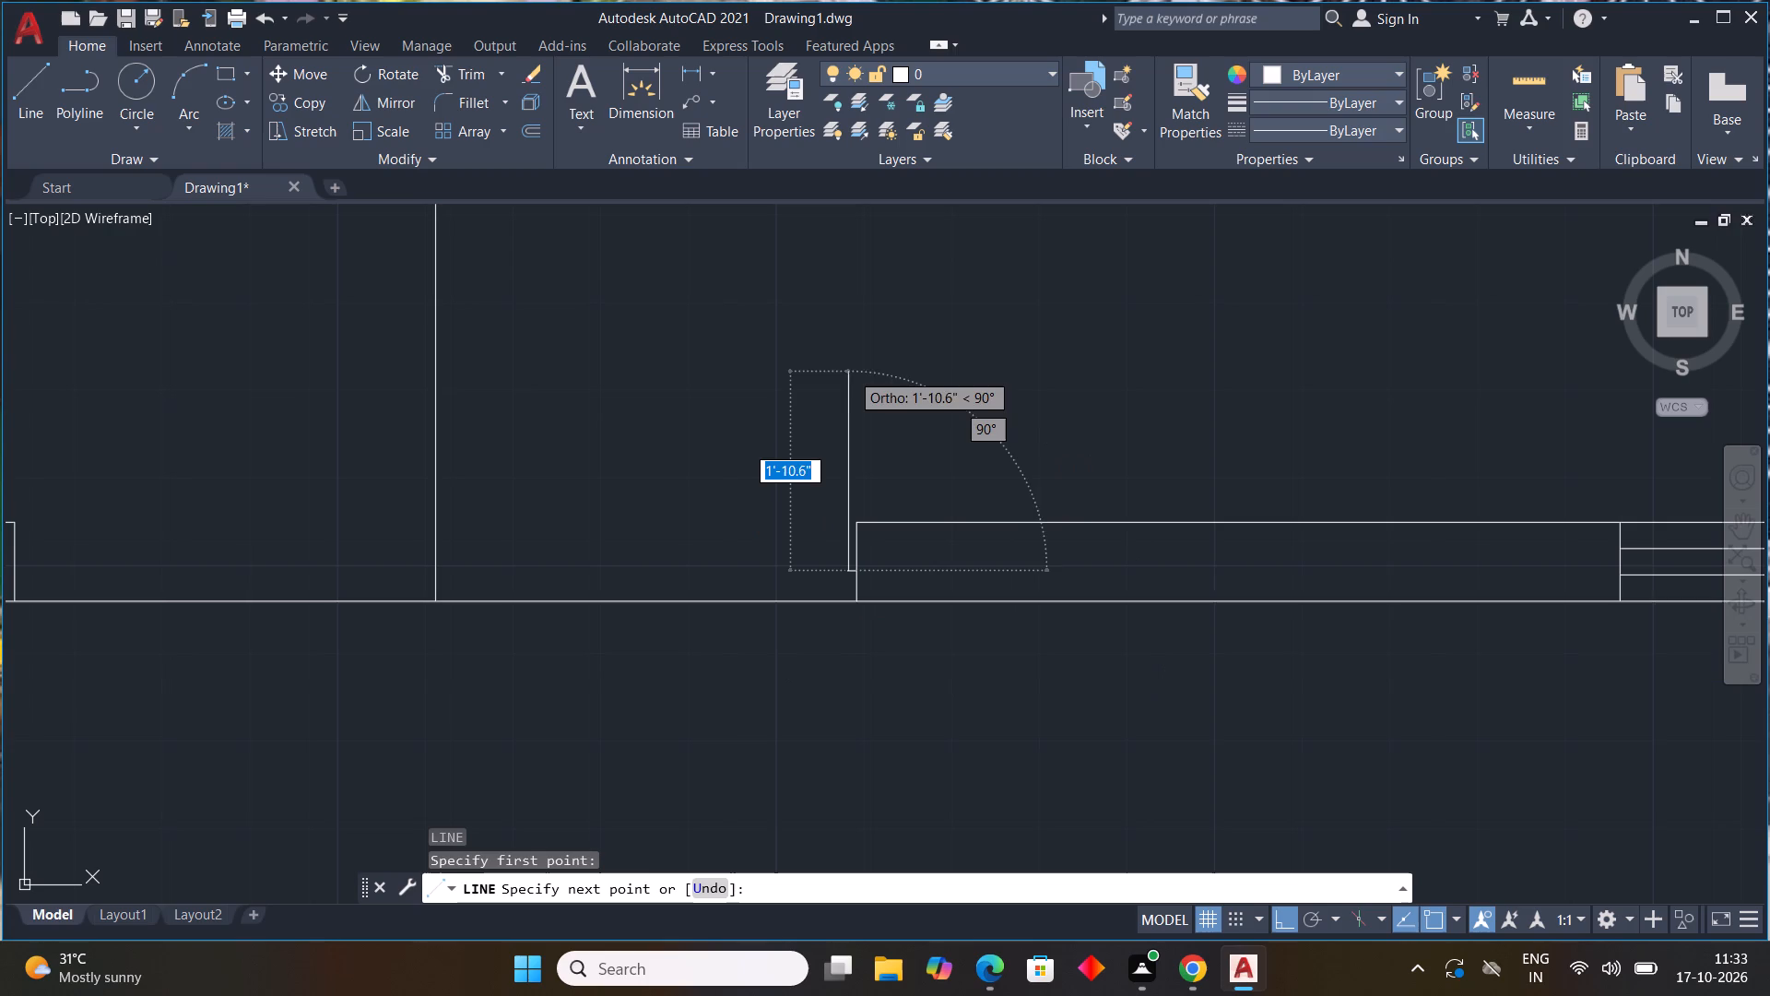
key(4)
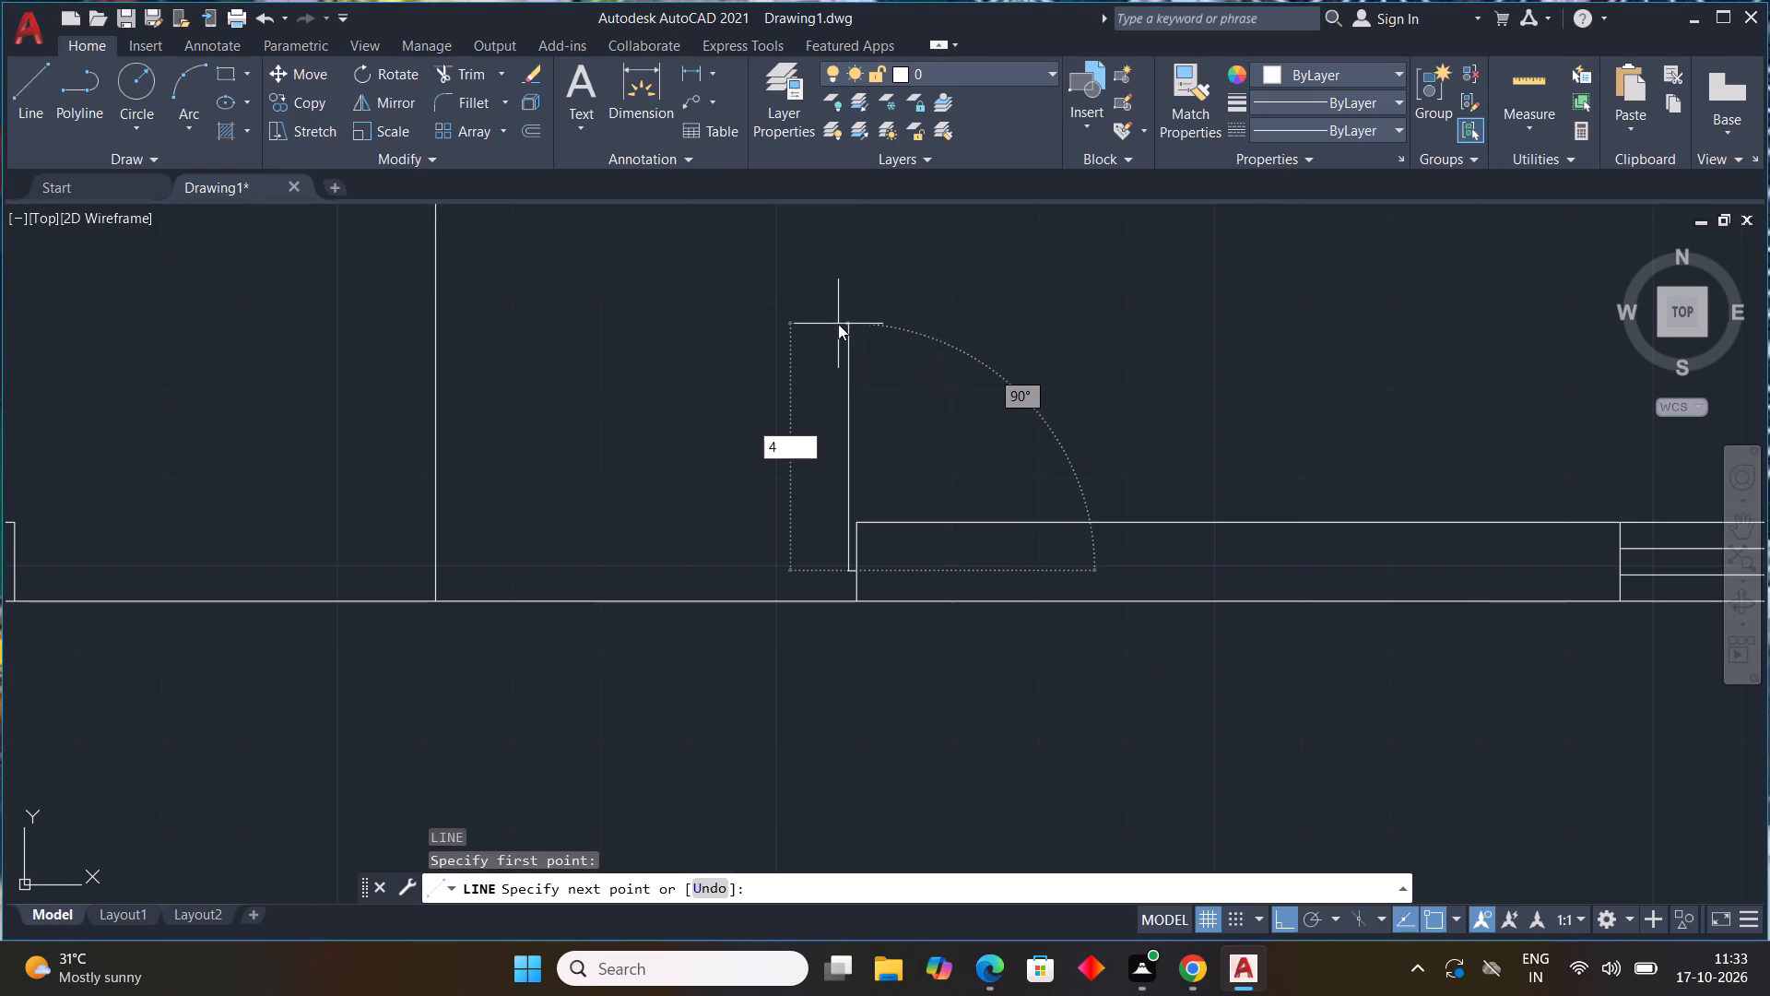
key(apostrophe)
key(Return)
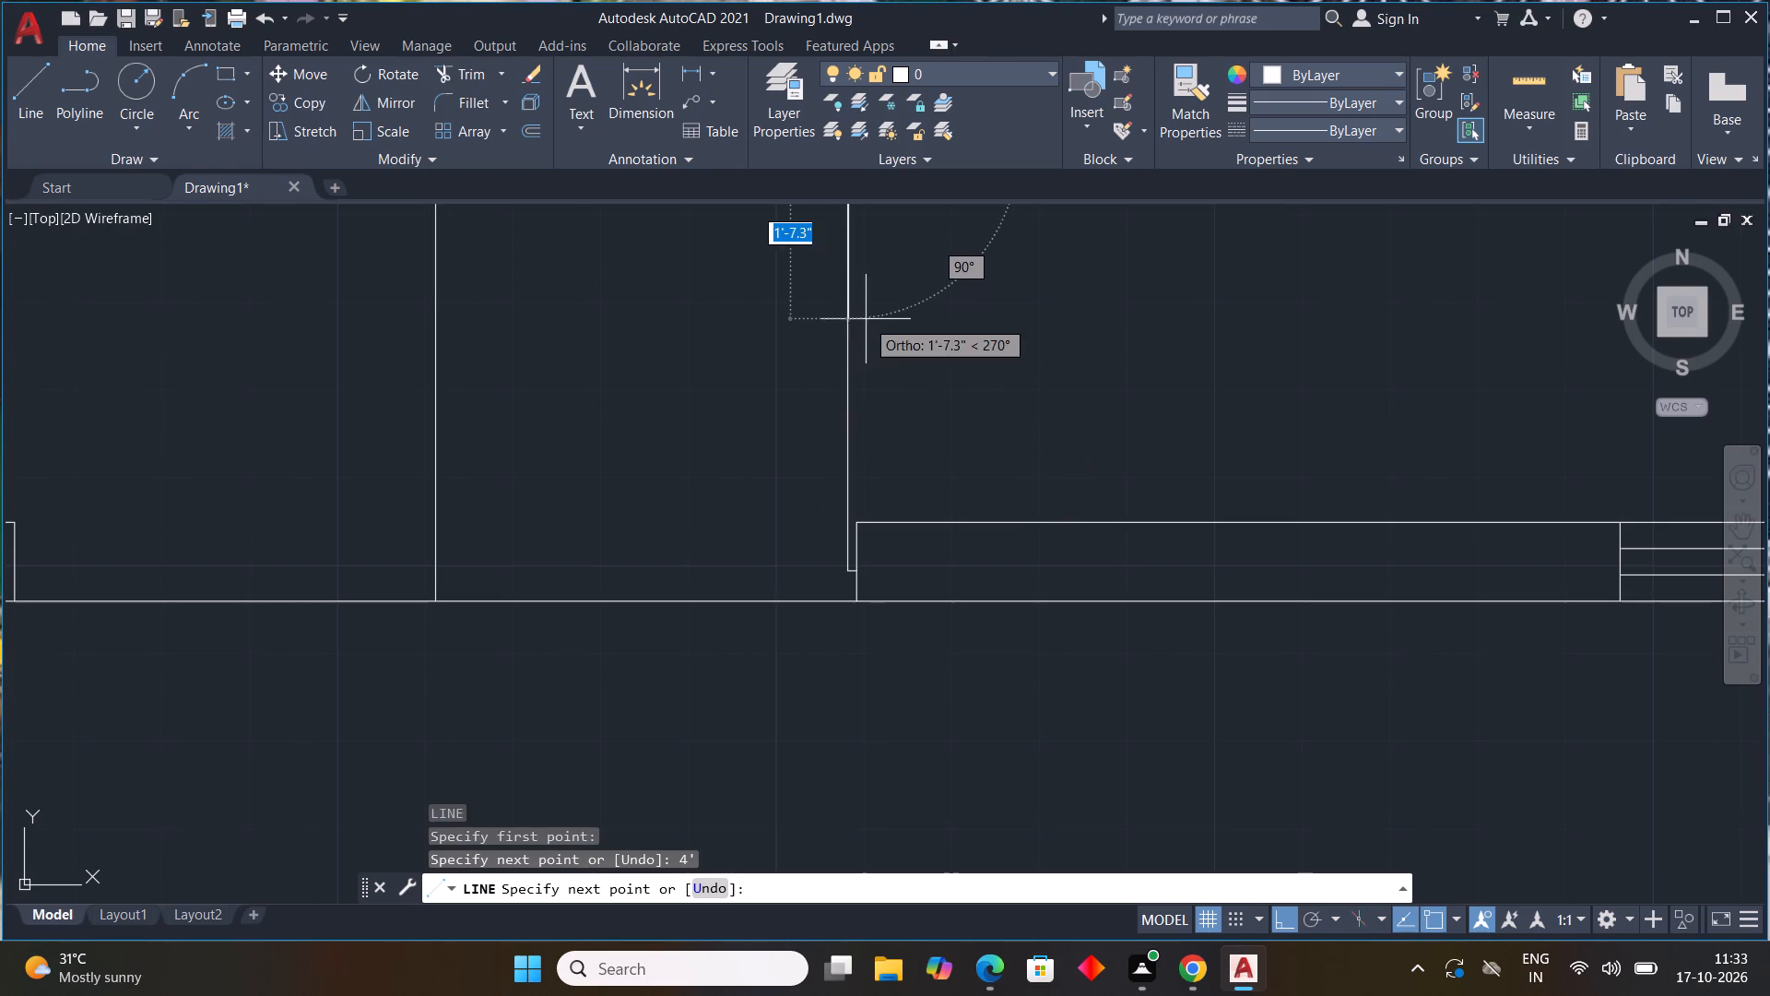
scroll(865, 314, down, 2)
text(1")
key(Return)
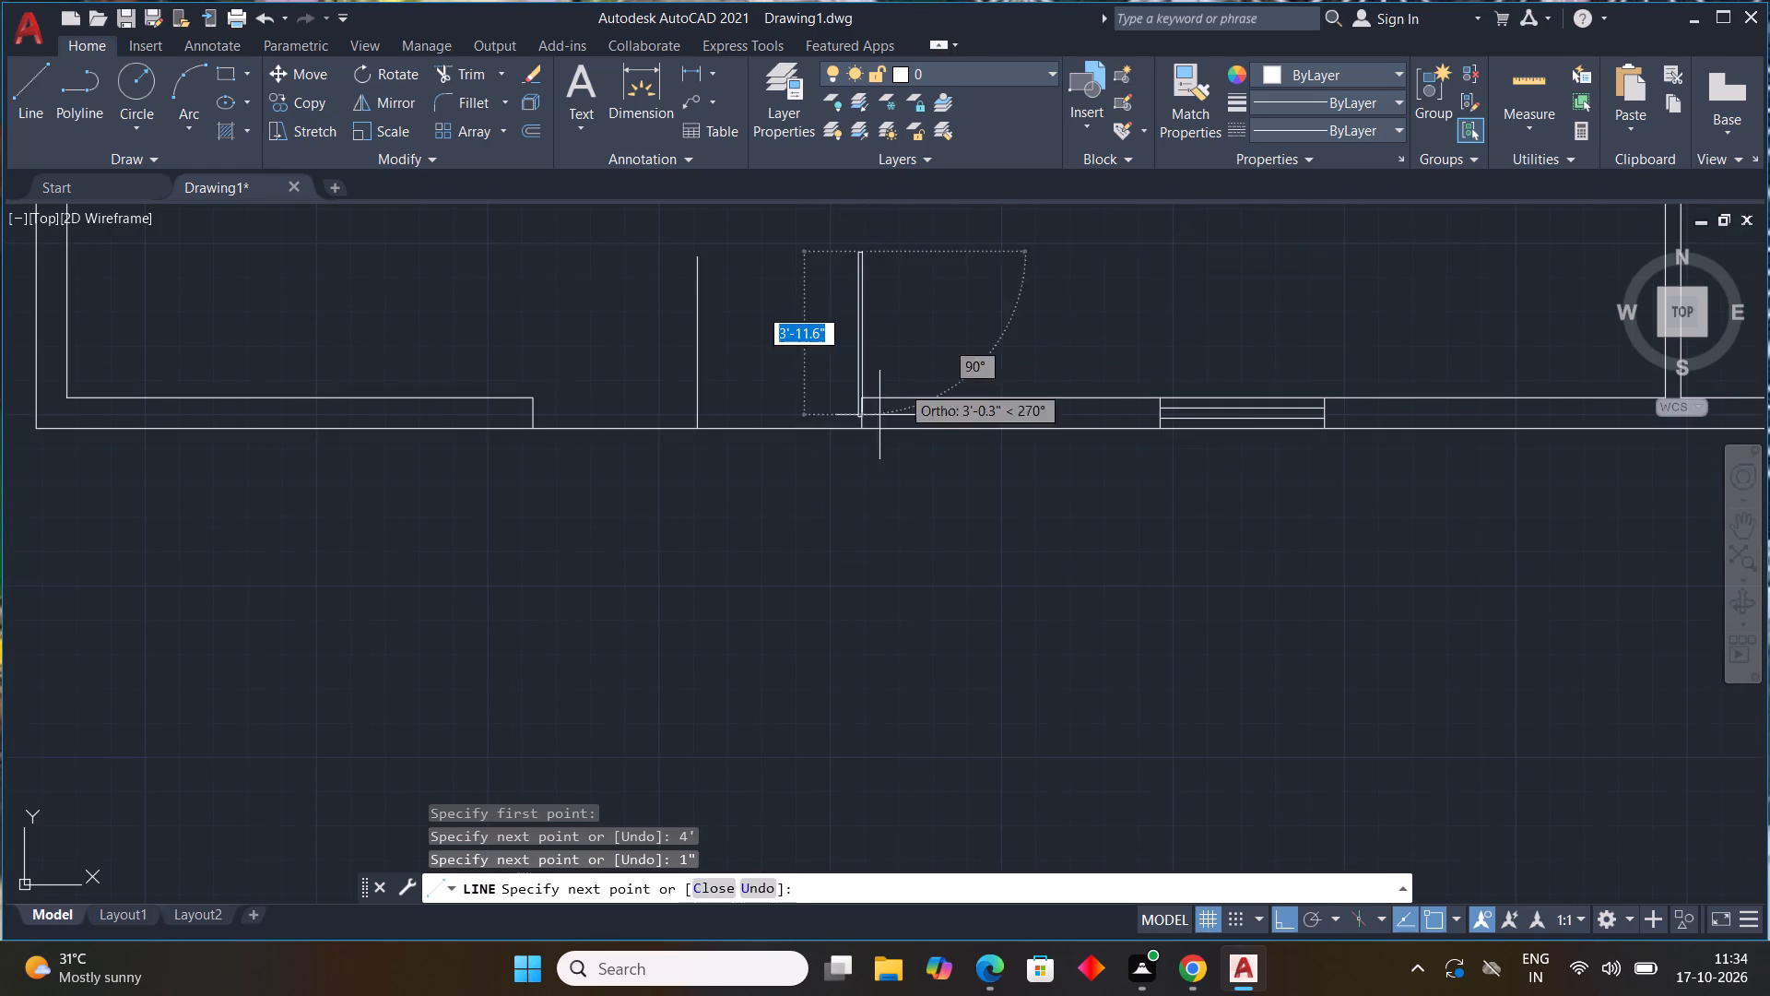
scroll(862, 375, up, 3)
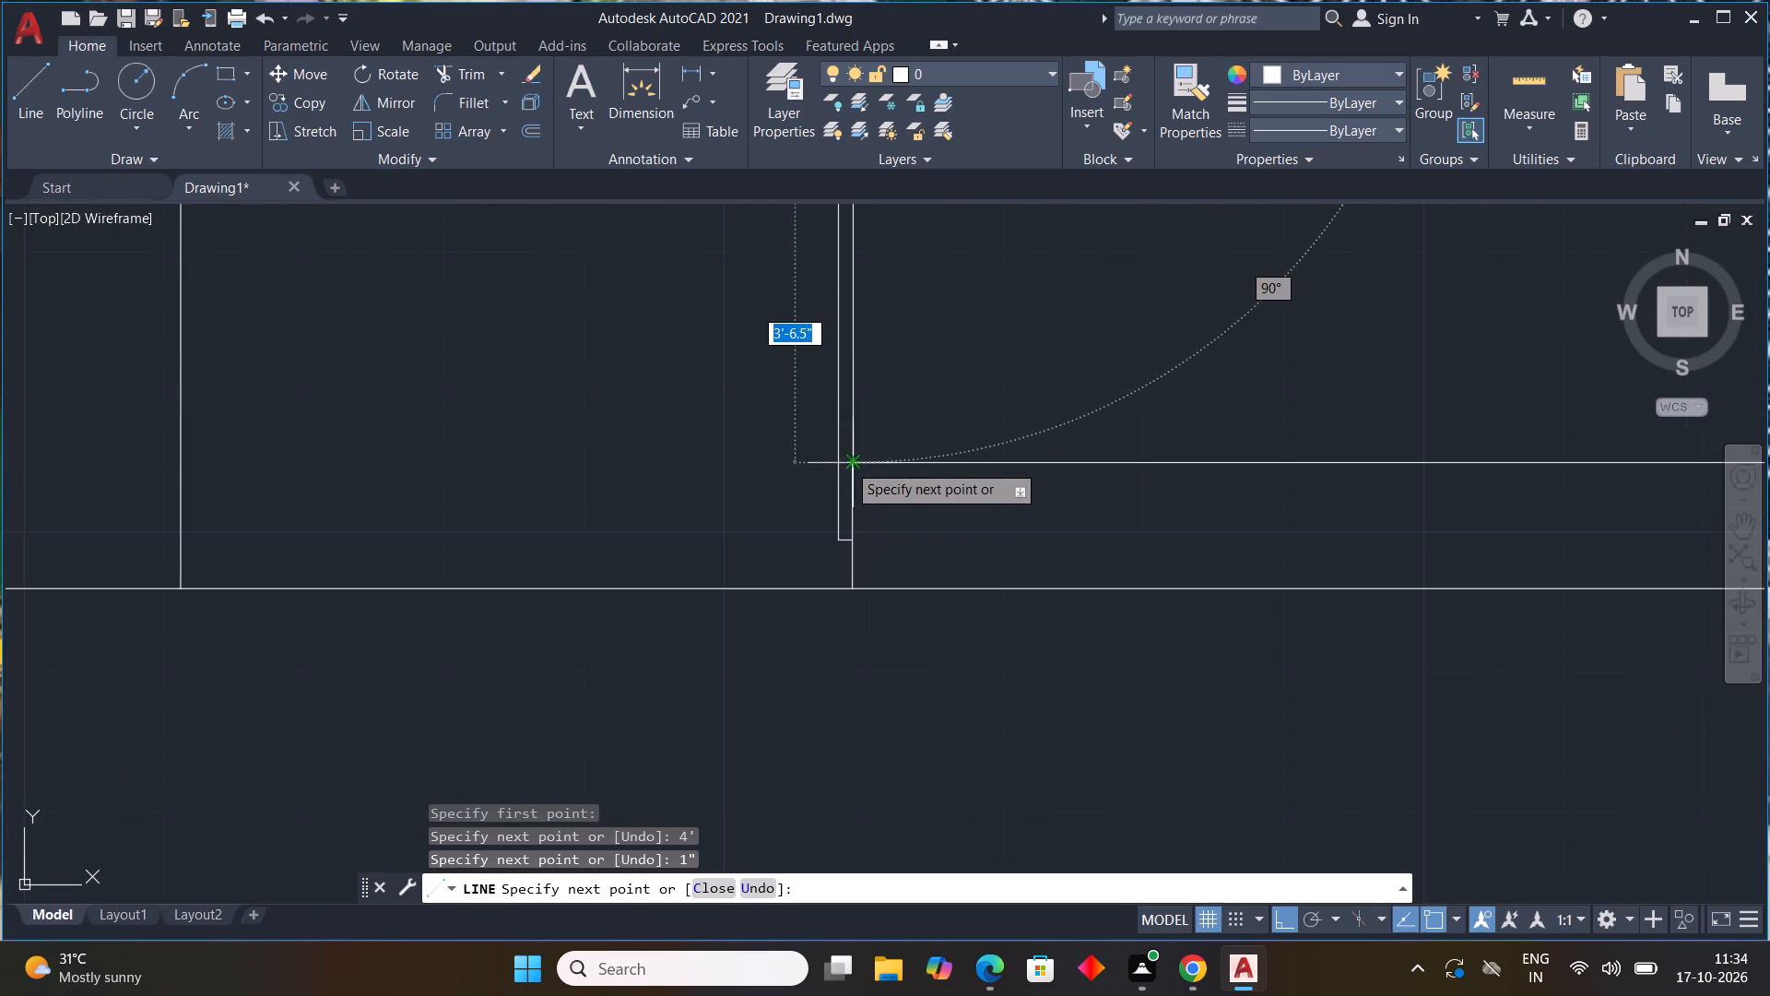
click(847, 463)
key(Escape)
Draw a 1" line rightward from the middle of the bottom wall opening's left jamb.
scroll(943, 475, down, 4)
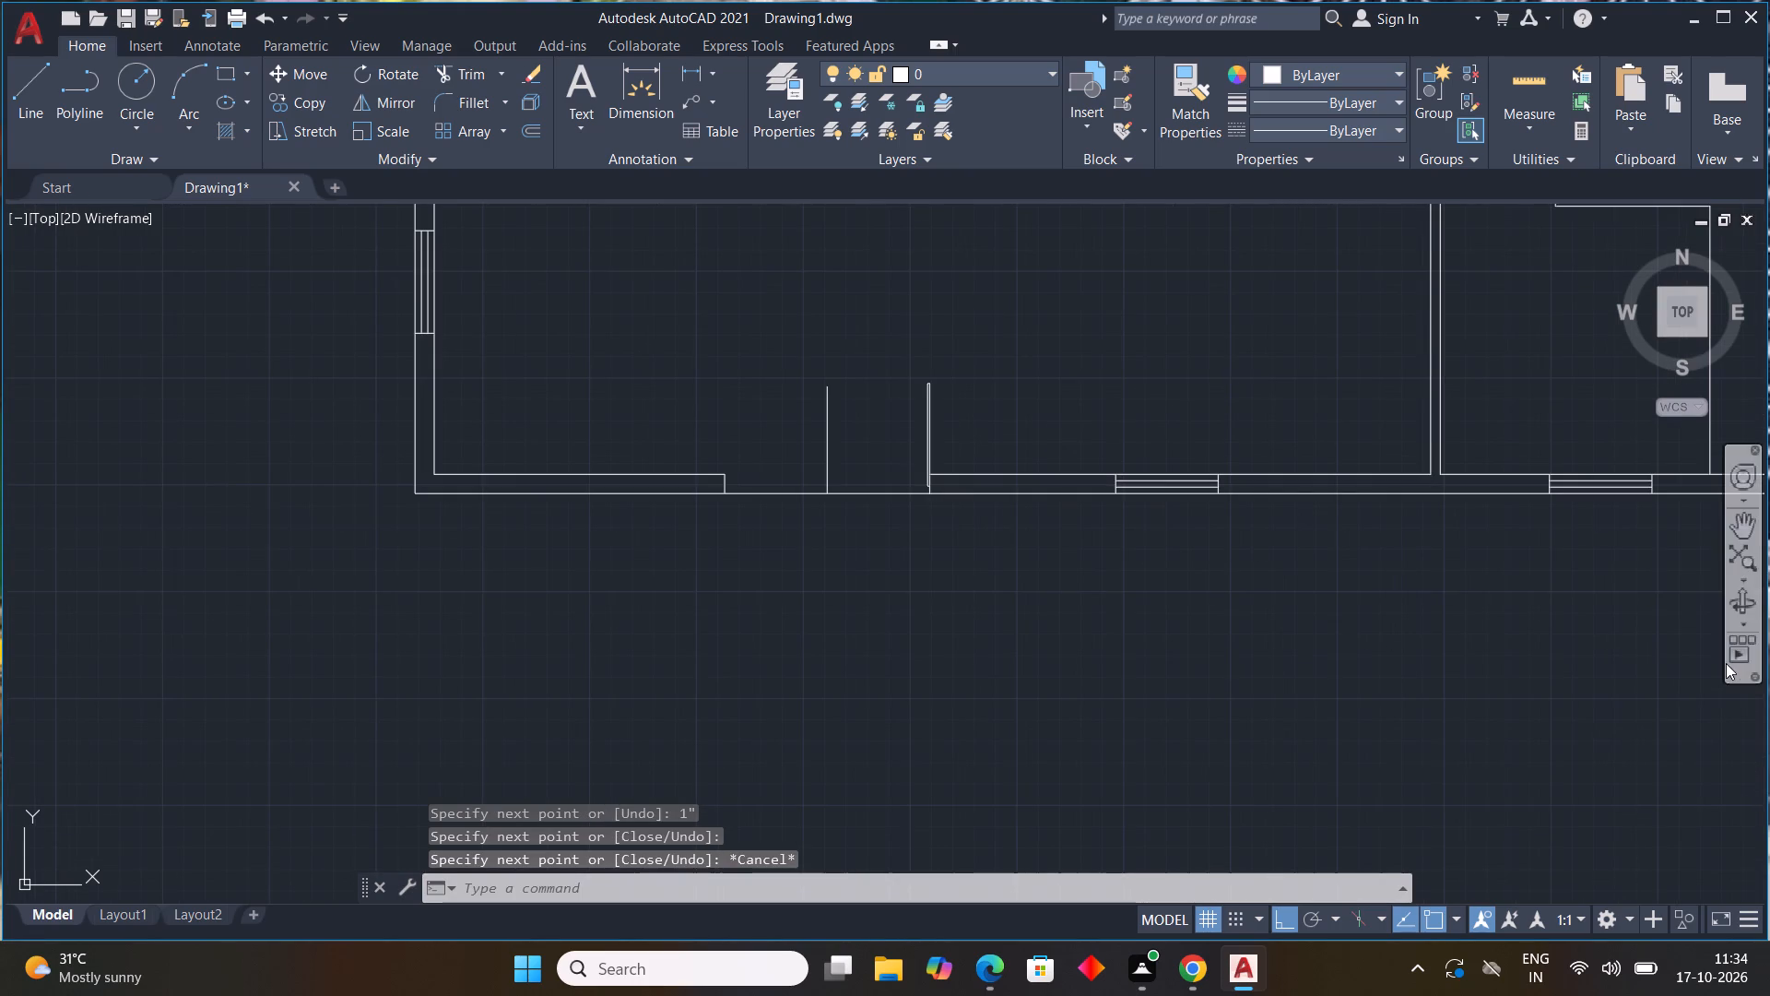
key(l)
key(space)
scroll(724, 486, up, 3)
click(724, 480)
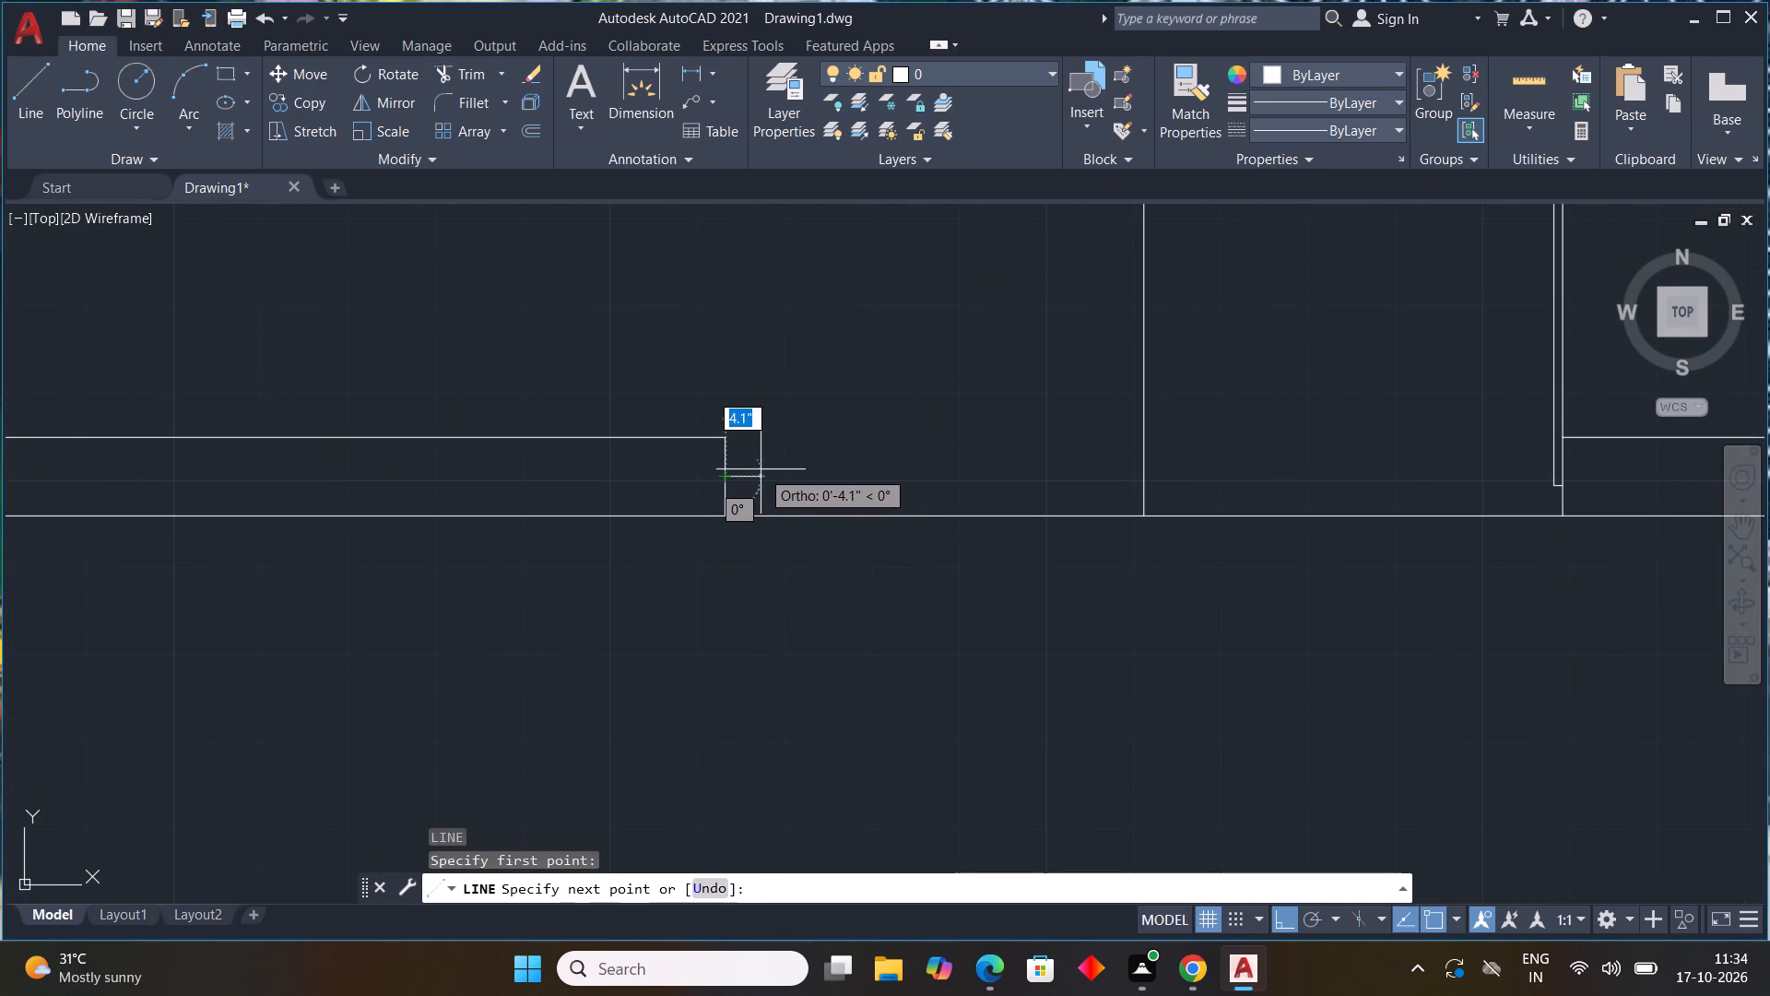
key(1)
key(apostrophe)
key(Return)
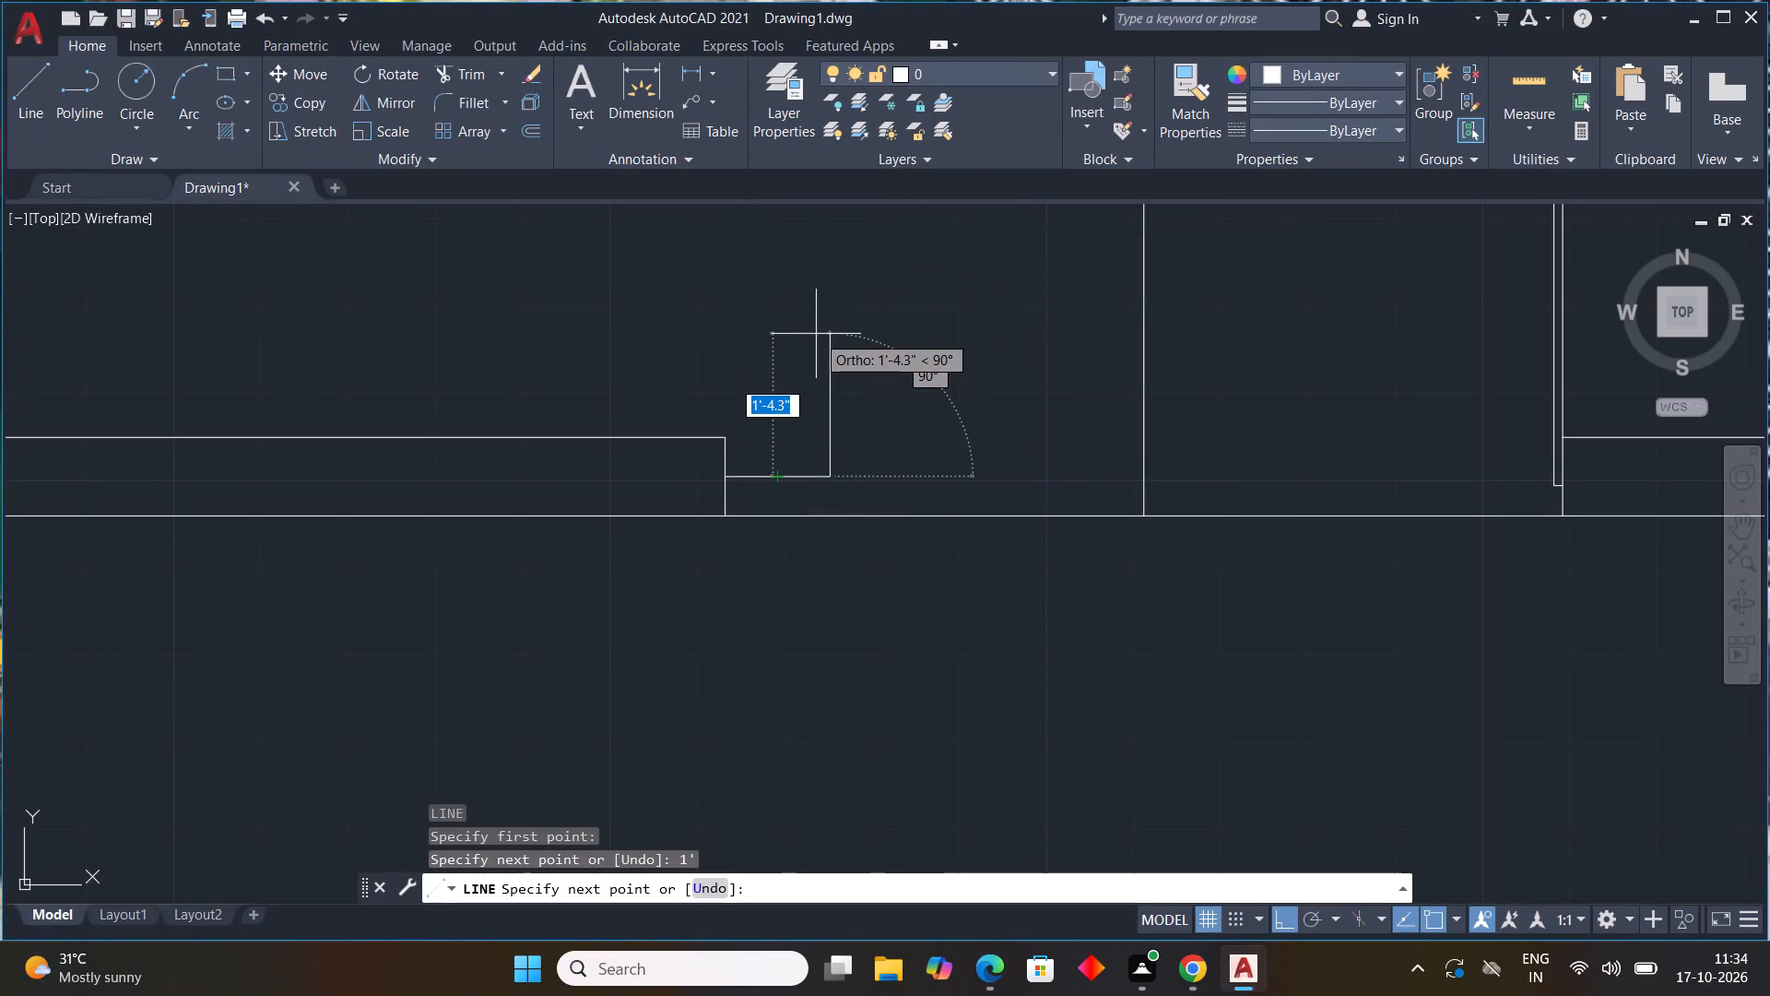
key(ctrl+z)
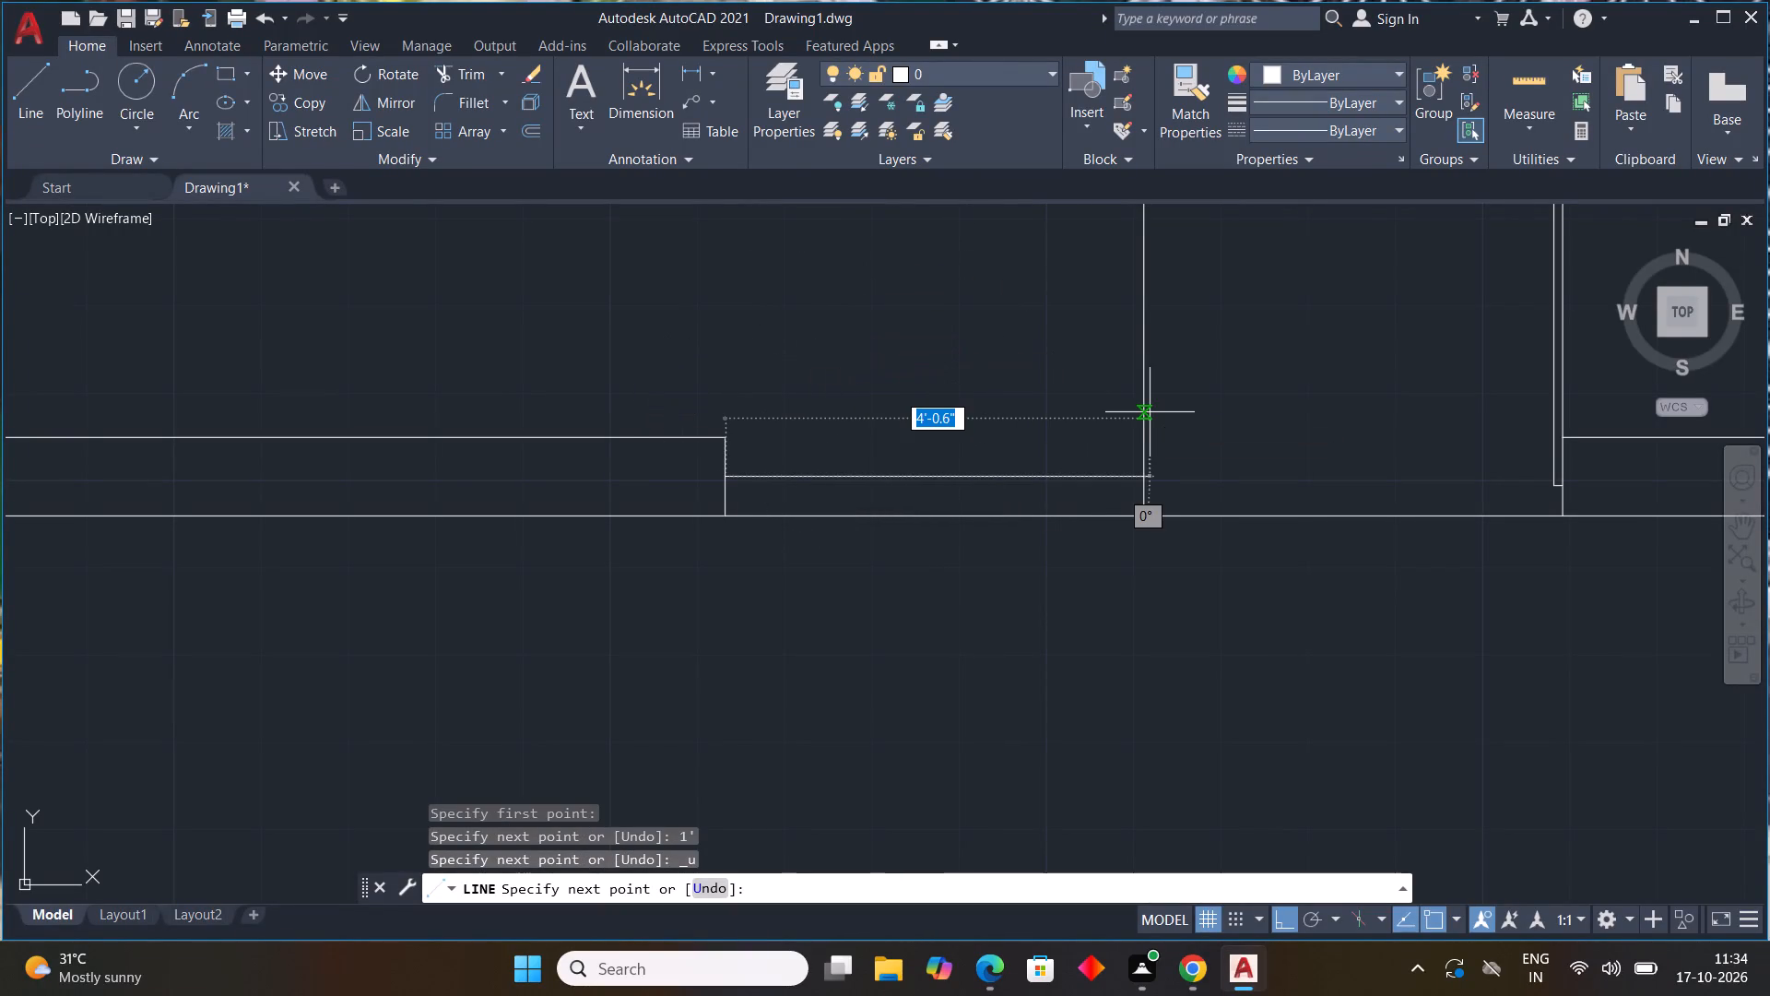
key(1)
key(shift+quotedbl)
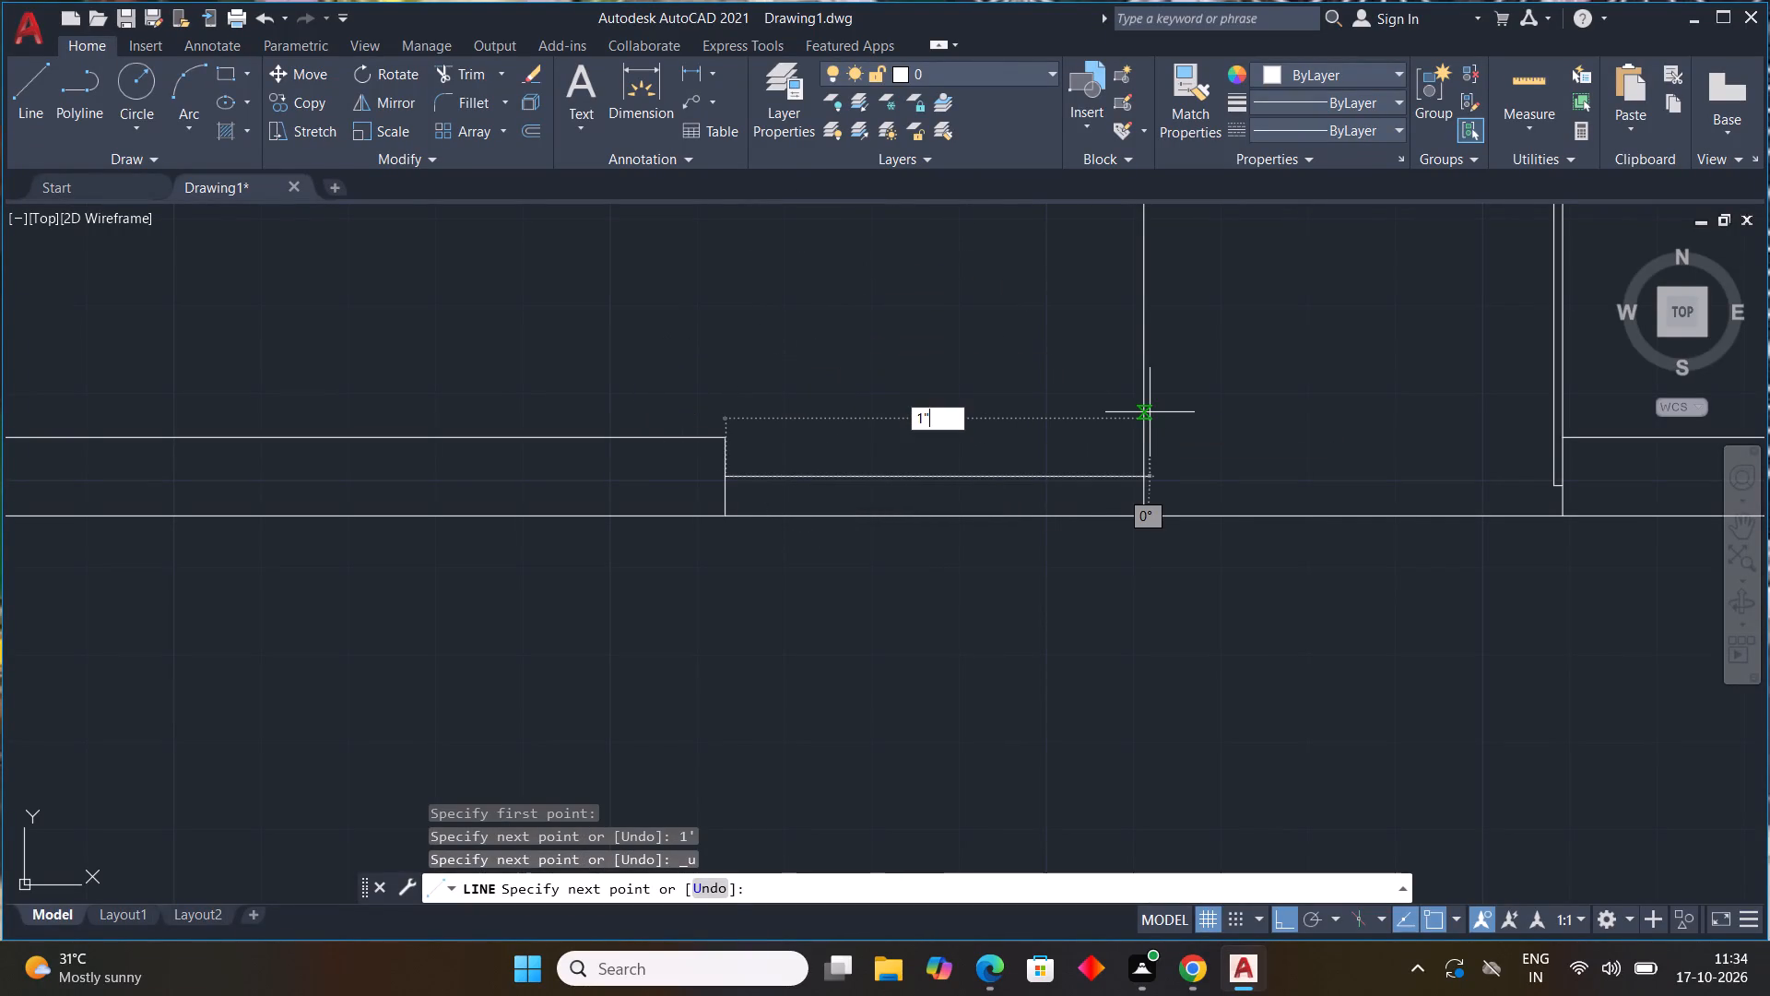
key(Return)
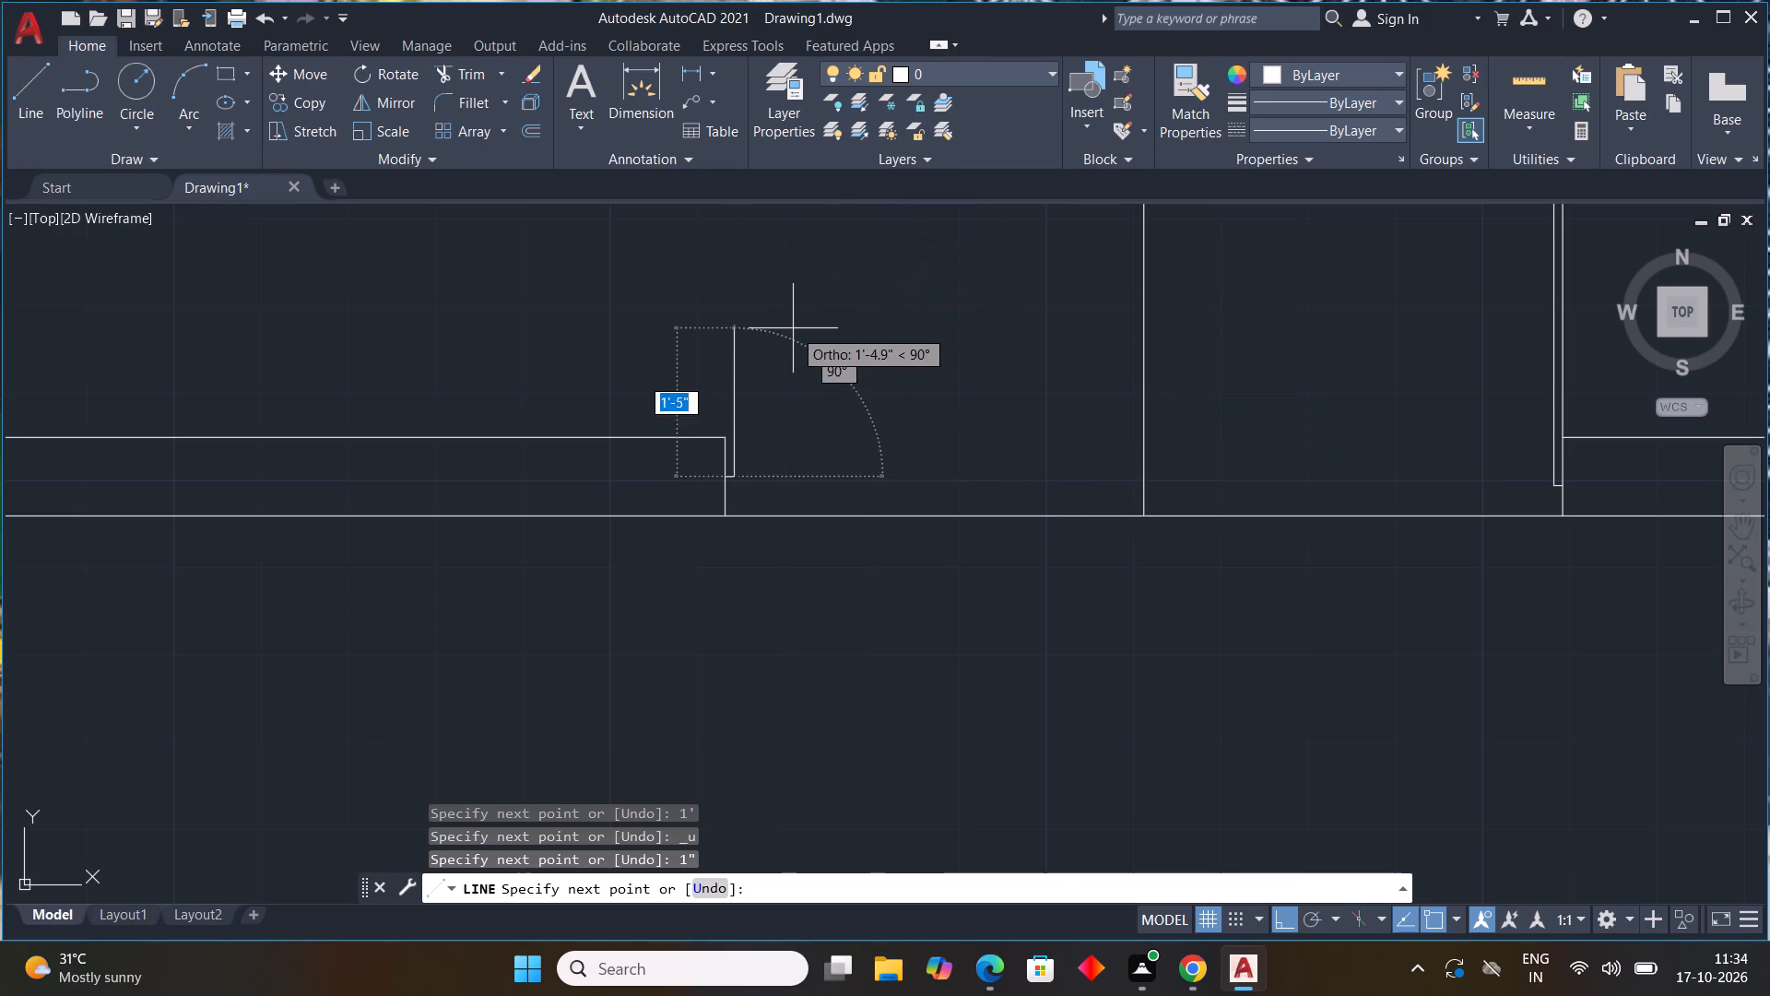
Continue the left entrance door leaf from the 1" line's end: 4' up, 1" left, and down to the wall's inner corner.
middle_drag(794, 327, 803, 536)
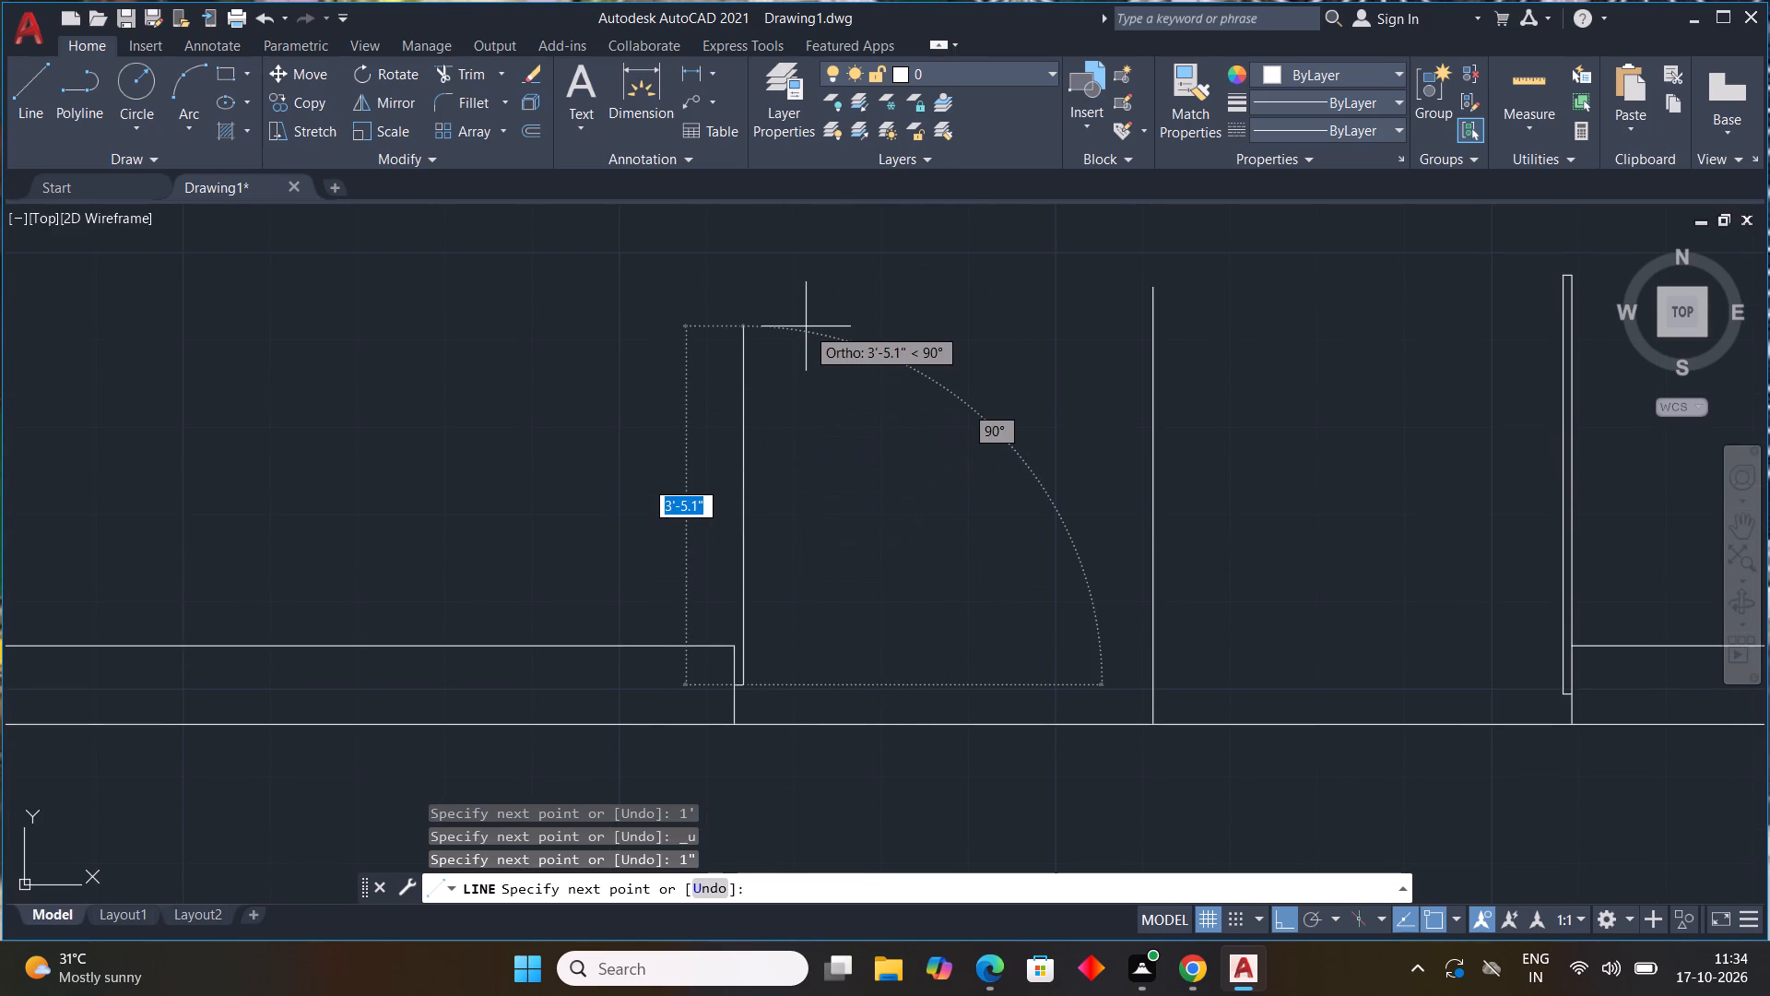
key(4)
key(apostrophe)
key(Return)
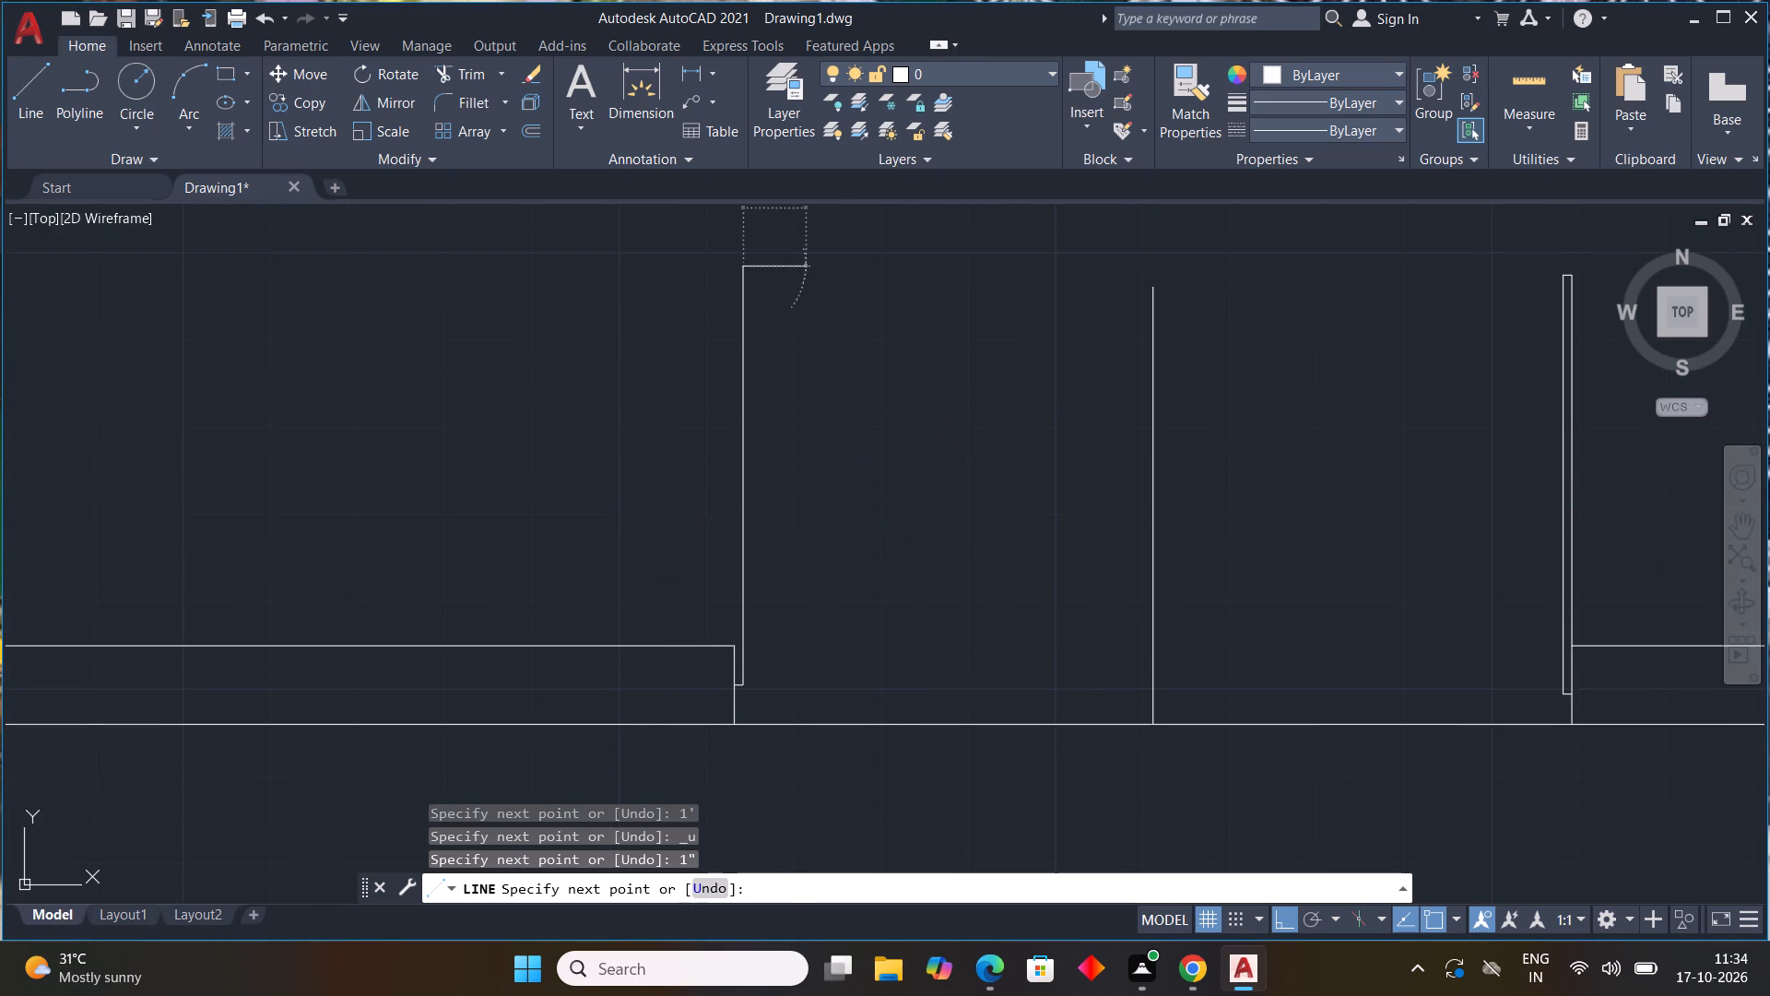
text(1")
key(Return)
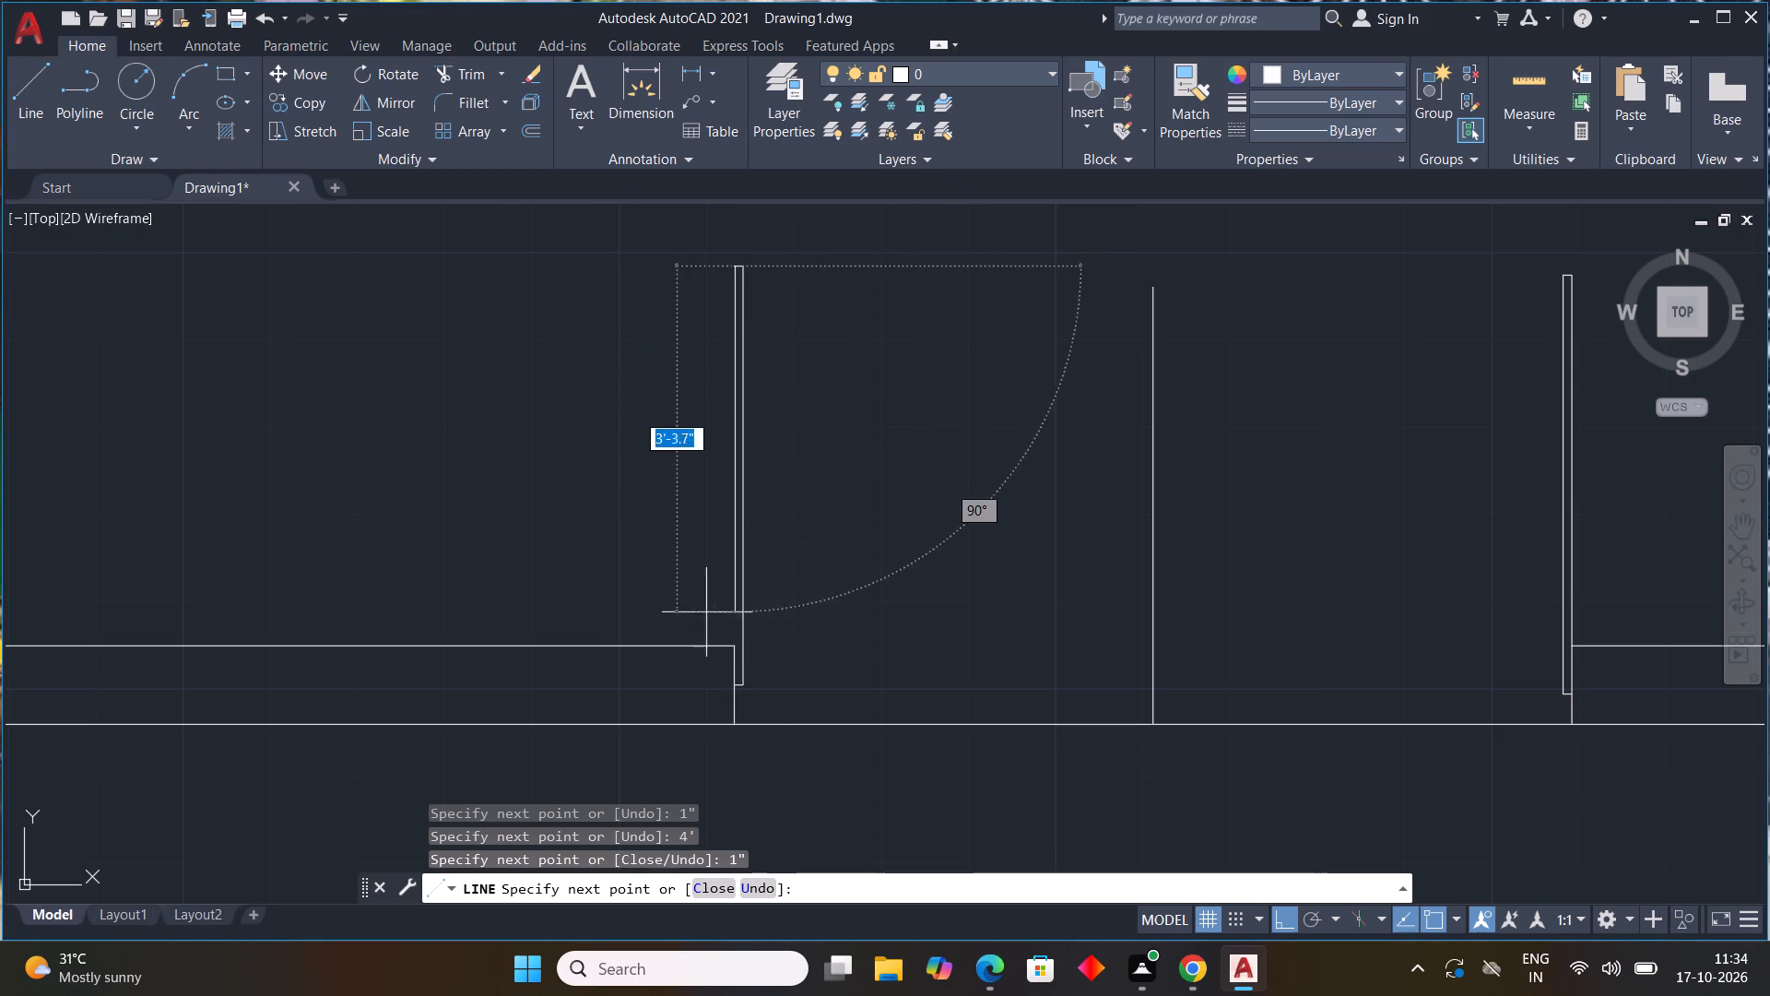
scroll(741, 658, up, 3)
click(714, 614)
key(Escape)
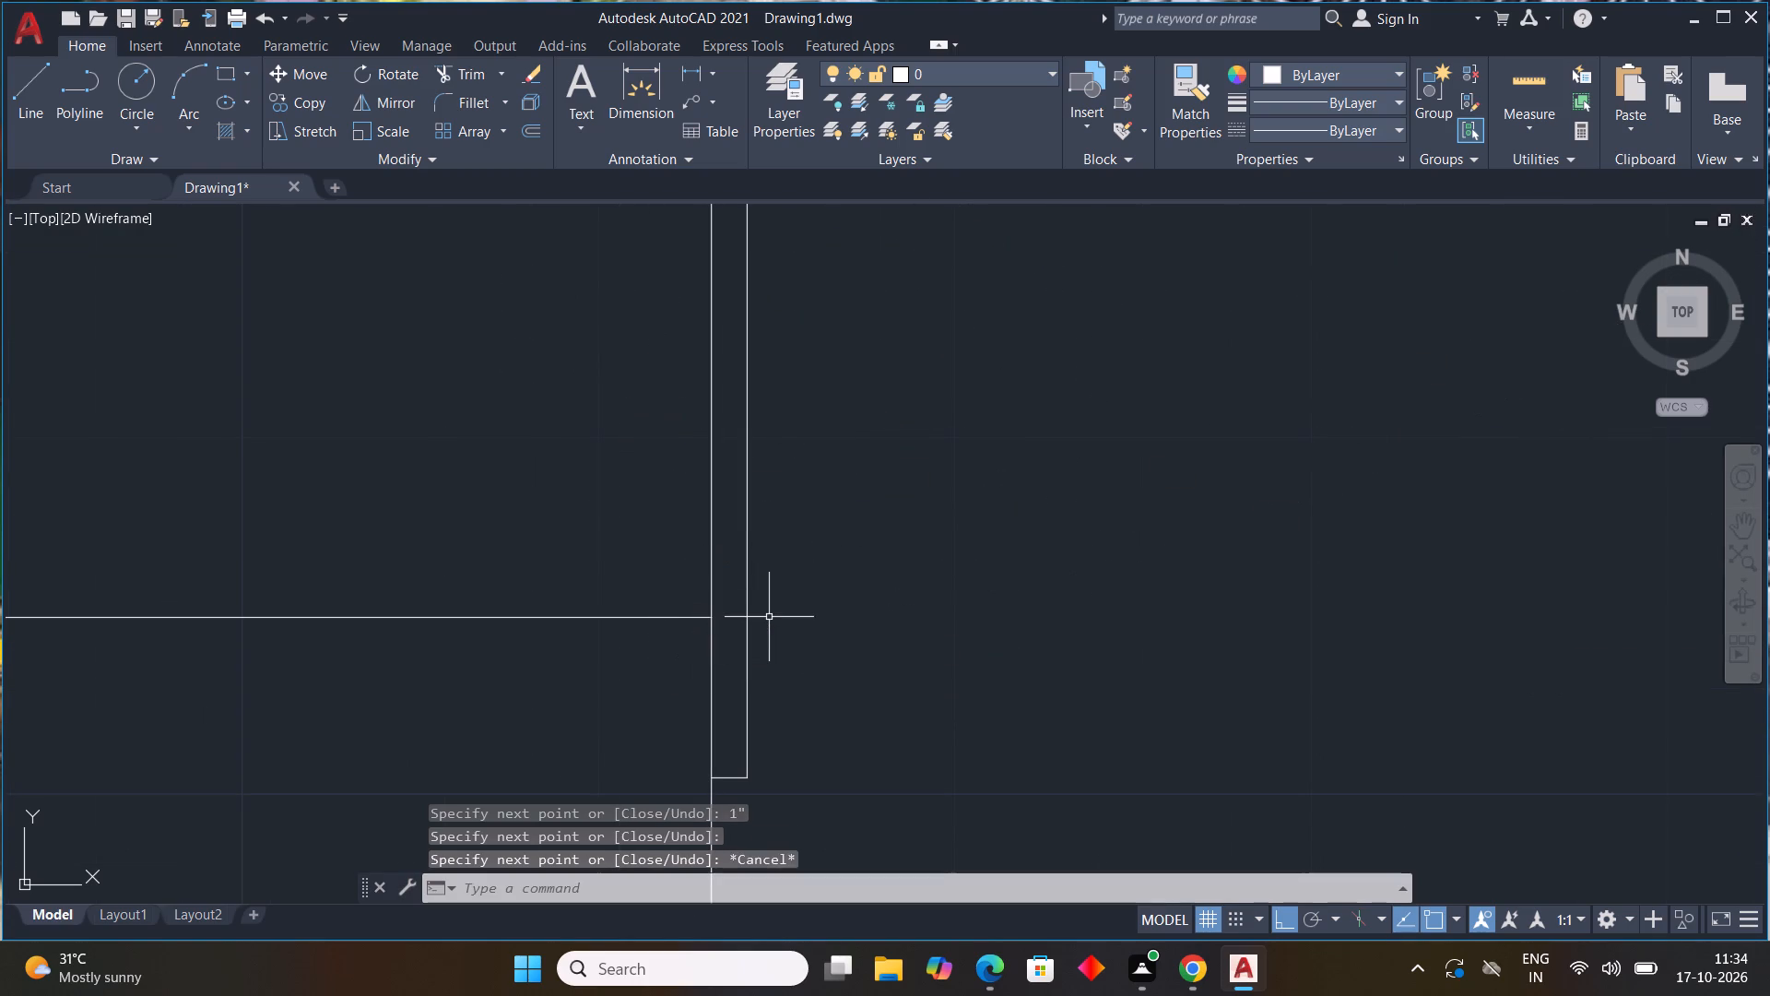
key(Escape)
Draw a three-point swing arc through the left leaf's two top corners, ending at the centre line's foot on the outer wall line.
scroll(1290, 705, down, 3)
middle_drag(1396, 690, 1131, 640)
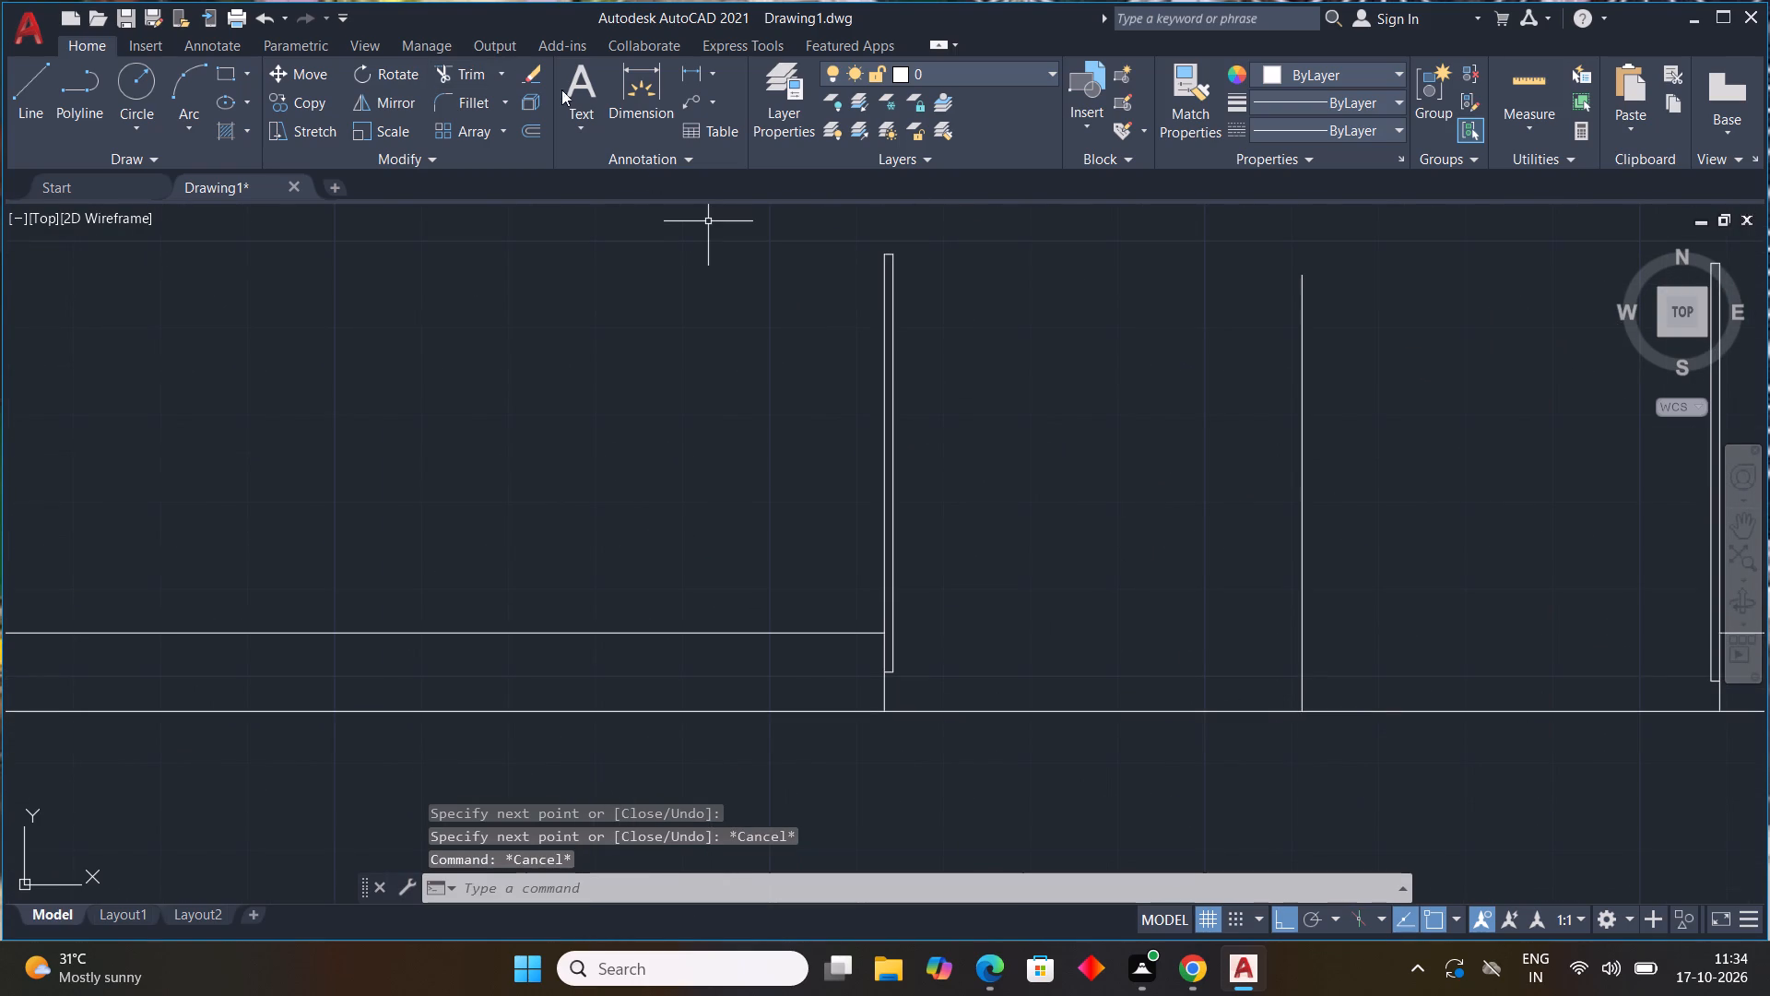
click(204, 130)
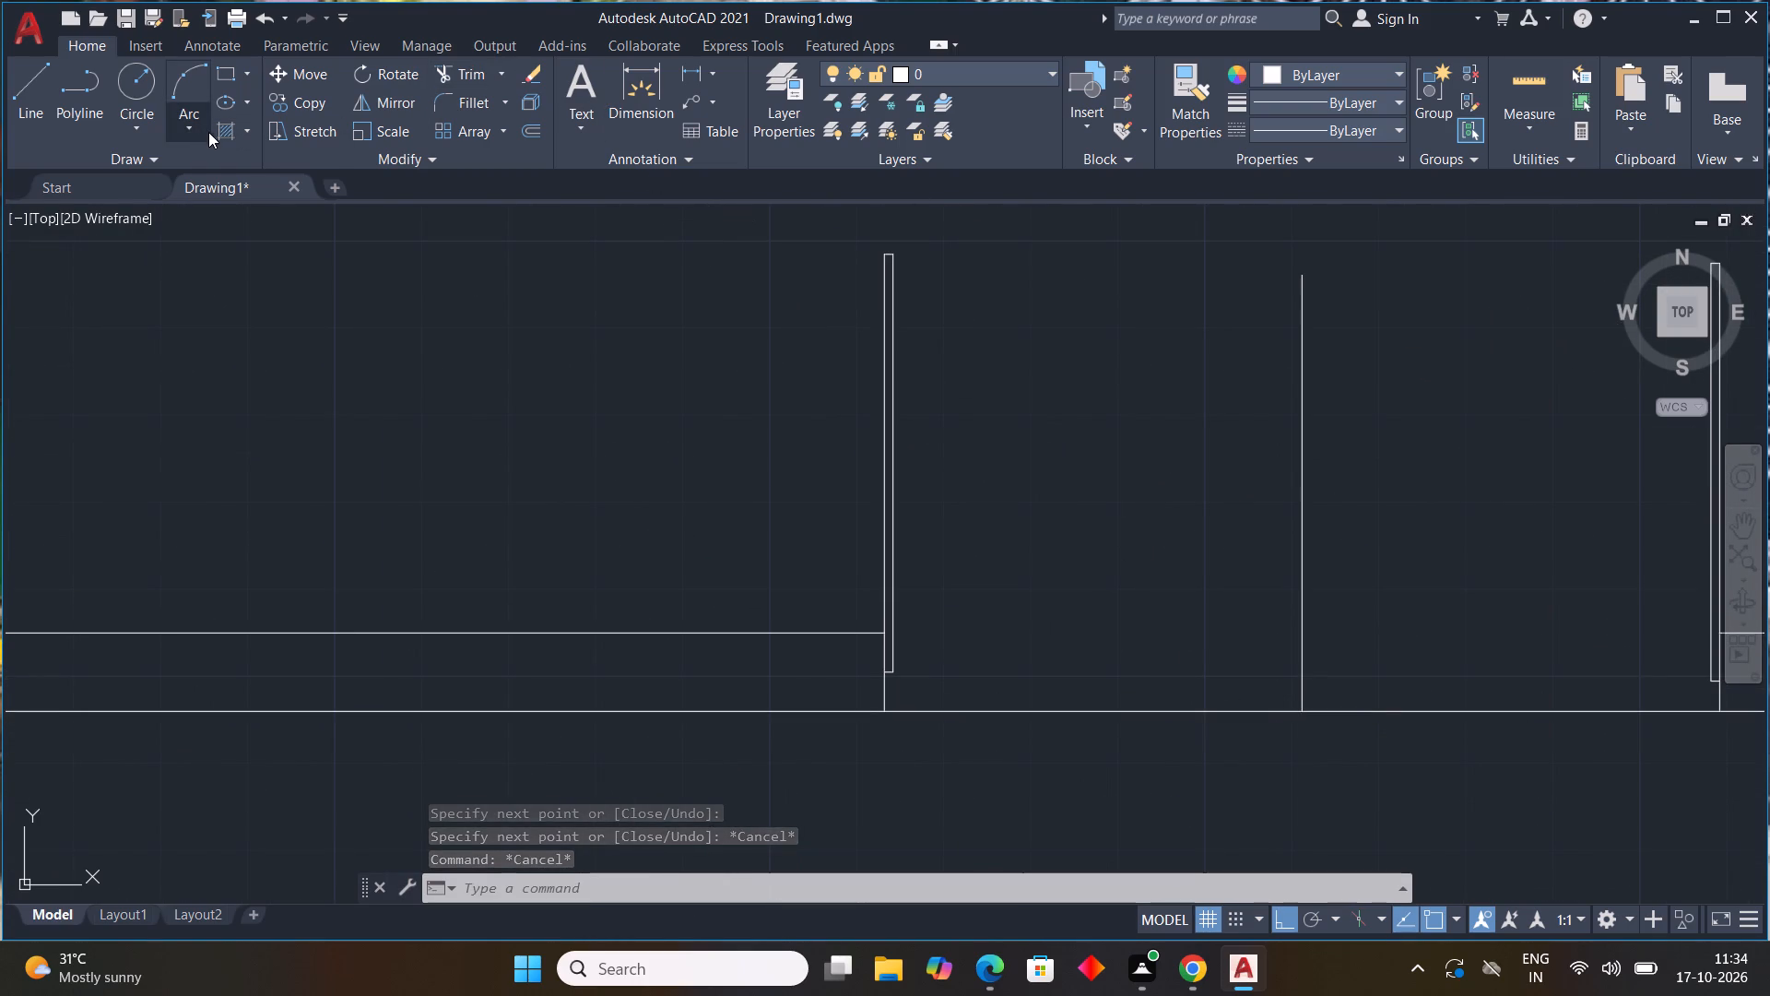
click(224, 151)
scroll(892, 233, up, 1)
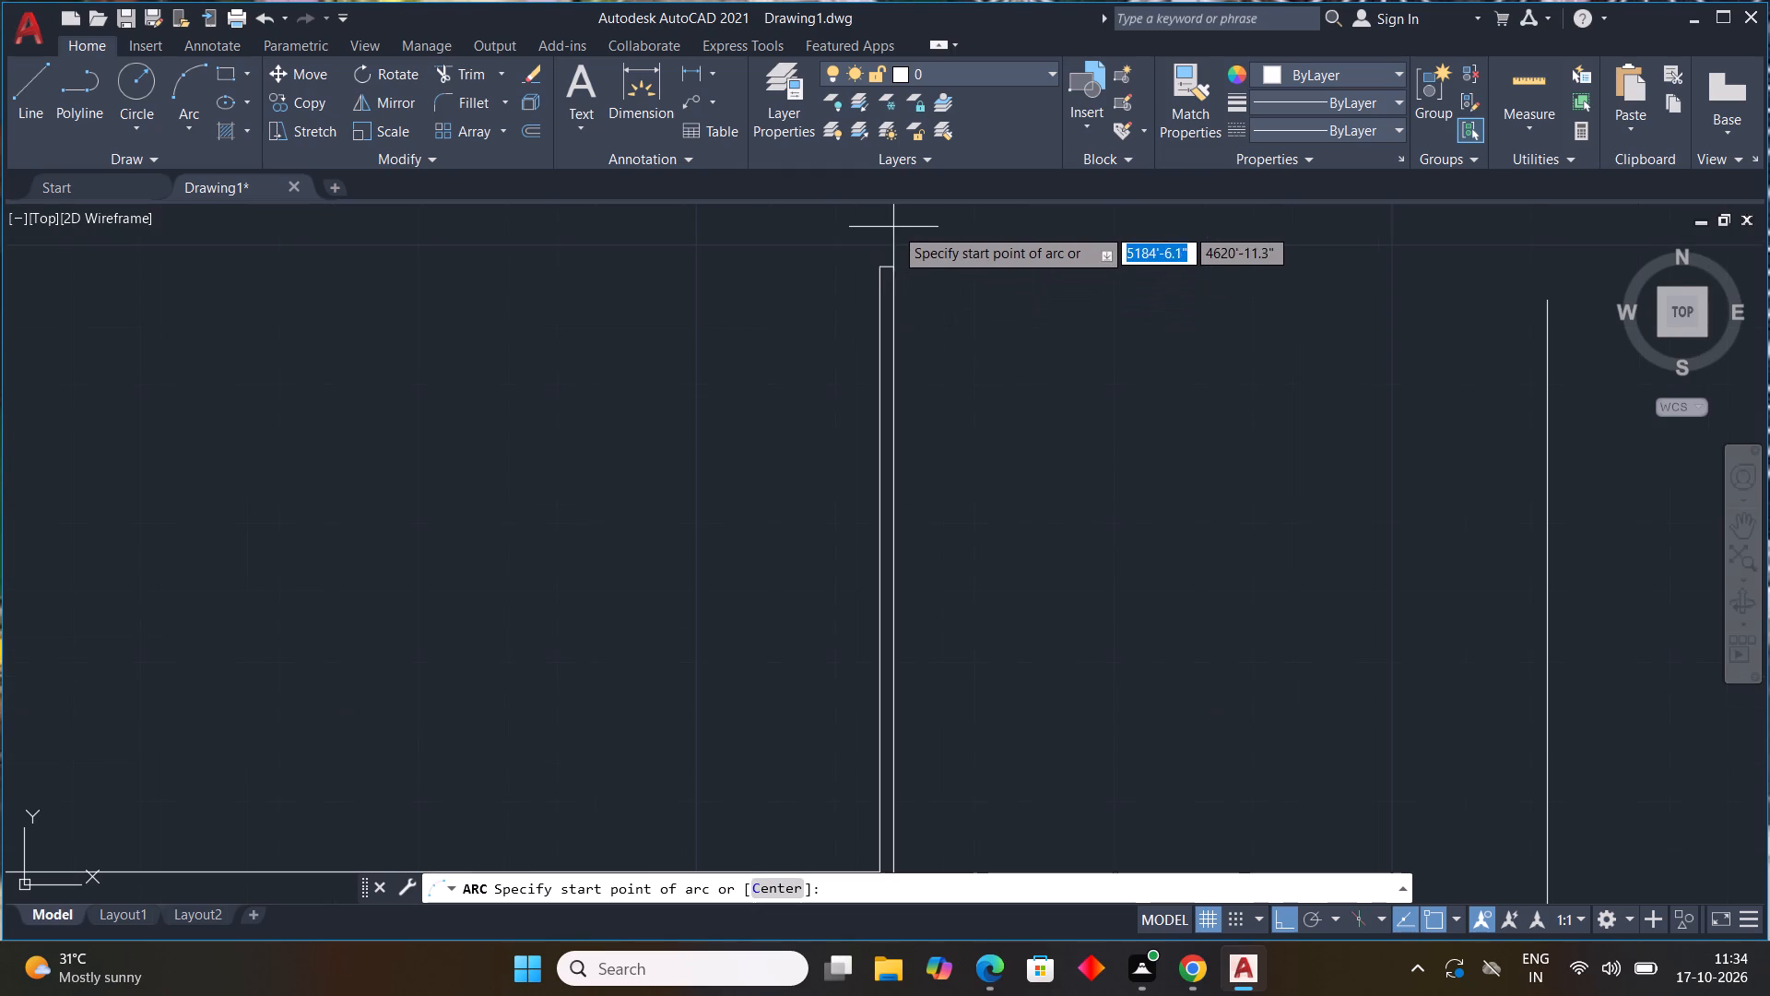
click(874, 258)
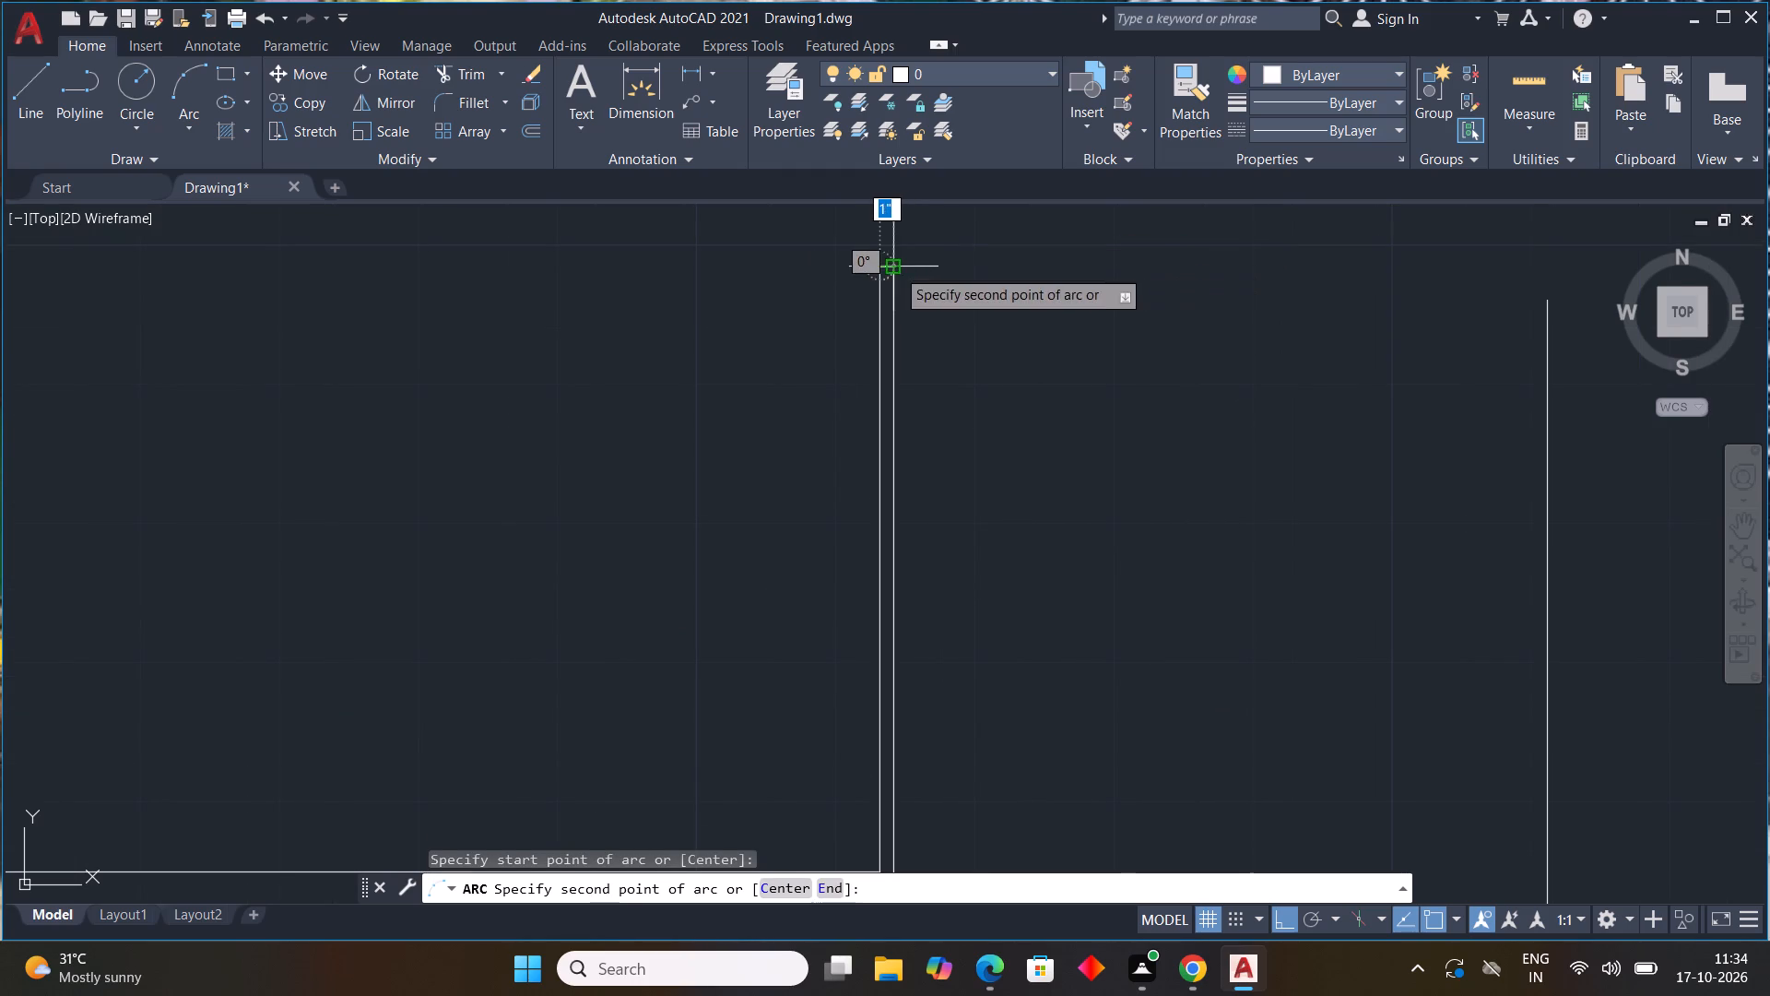
click(896, 268)
scroll(1150, 520, down, 3)
middle_drag(1193, 563, 1030, 394)
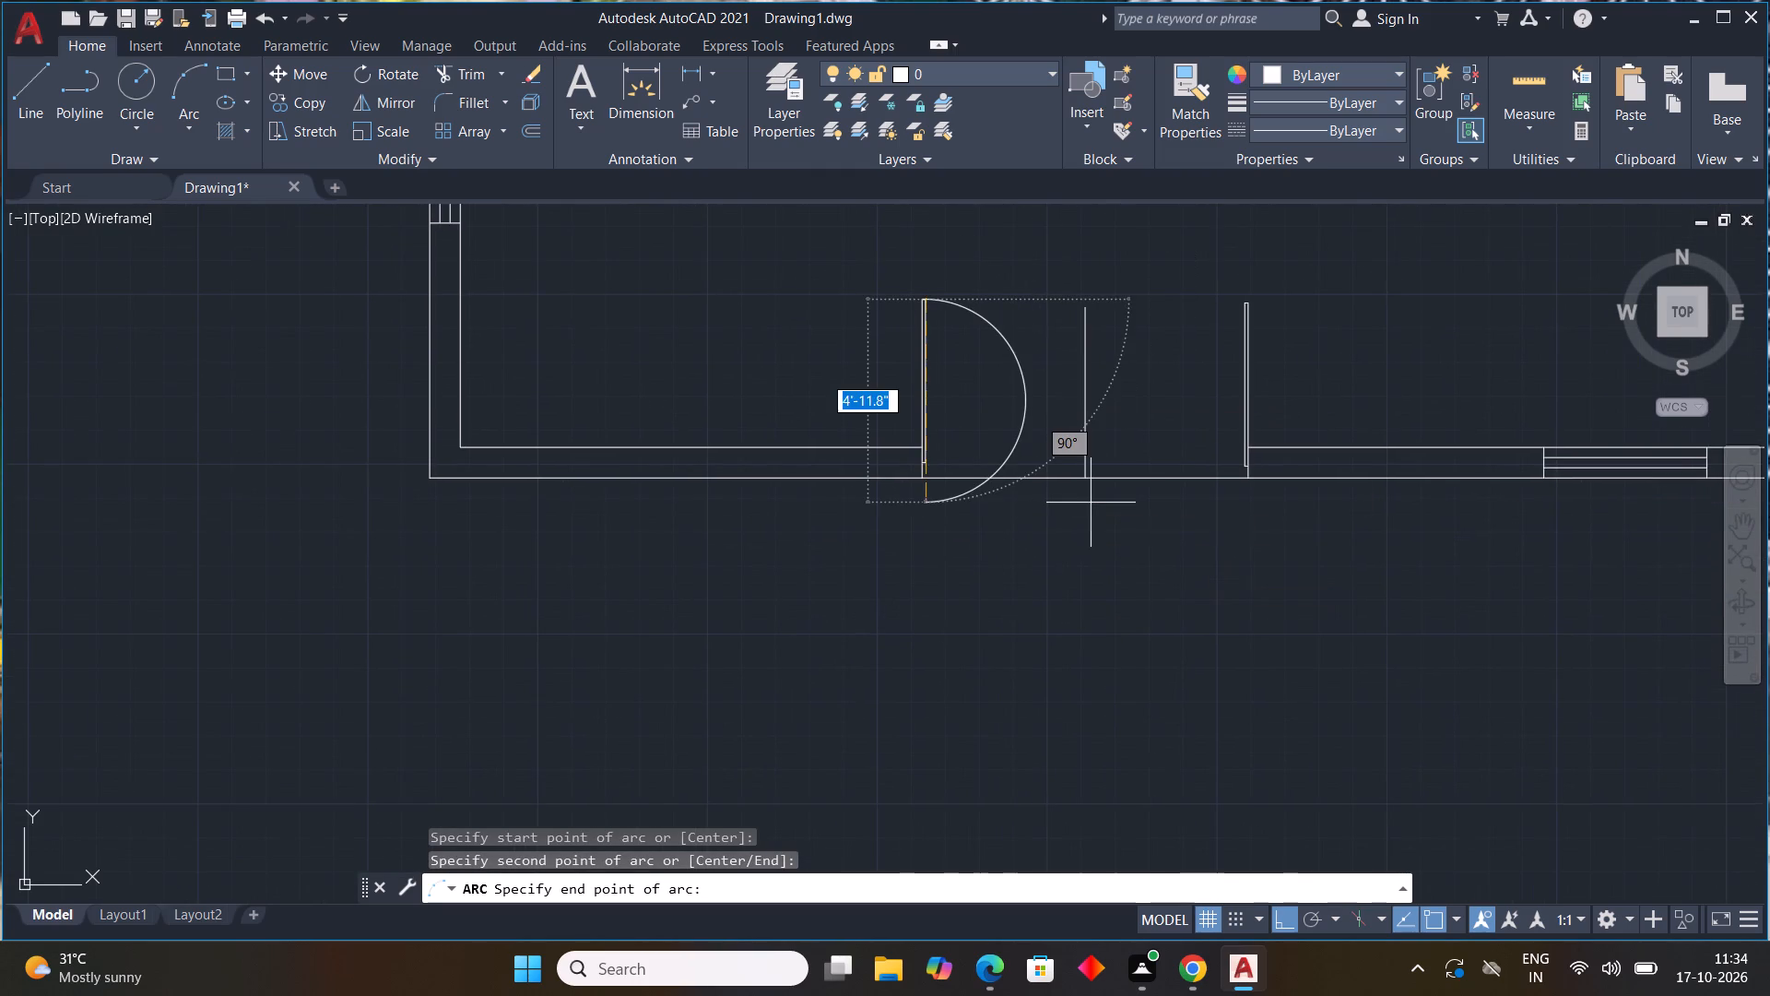
scroll(1099, 505, up, 1)
click(1081, 463)
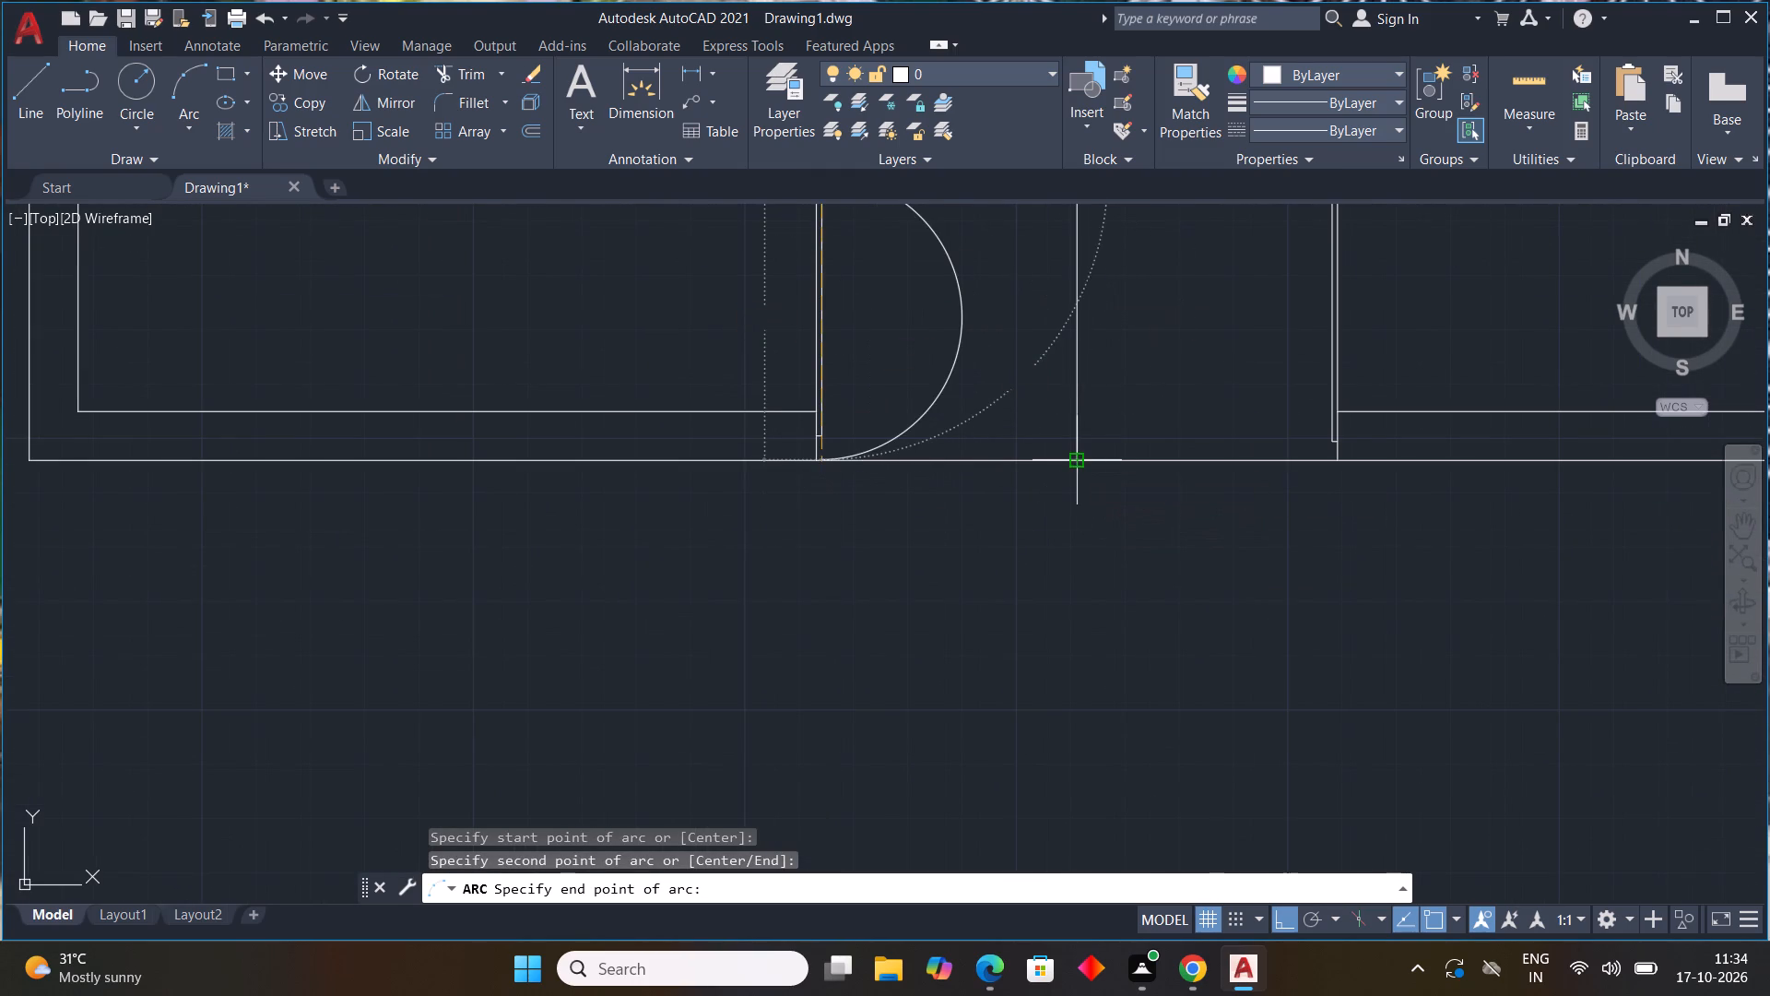
Draw the matching three-point swing arc through the right leaf's two top corners, ending at the centre line's foot.
click(195, 129)
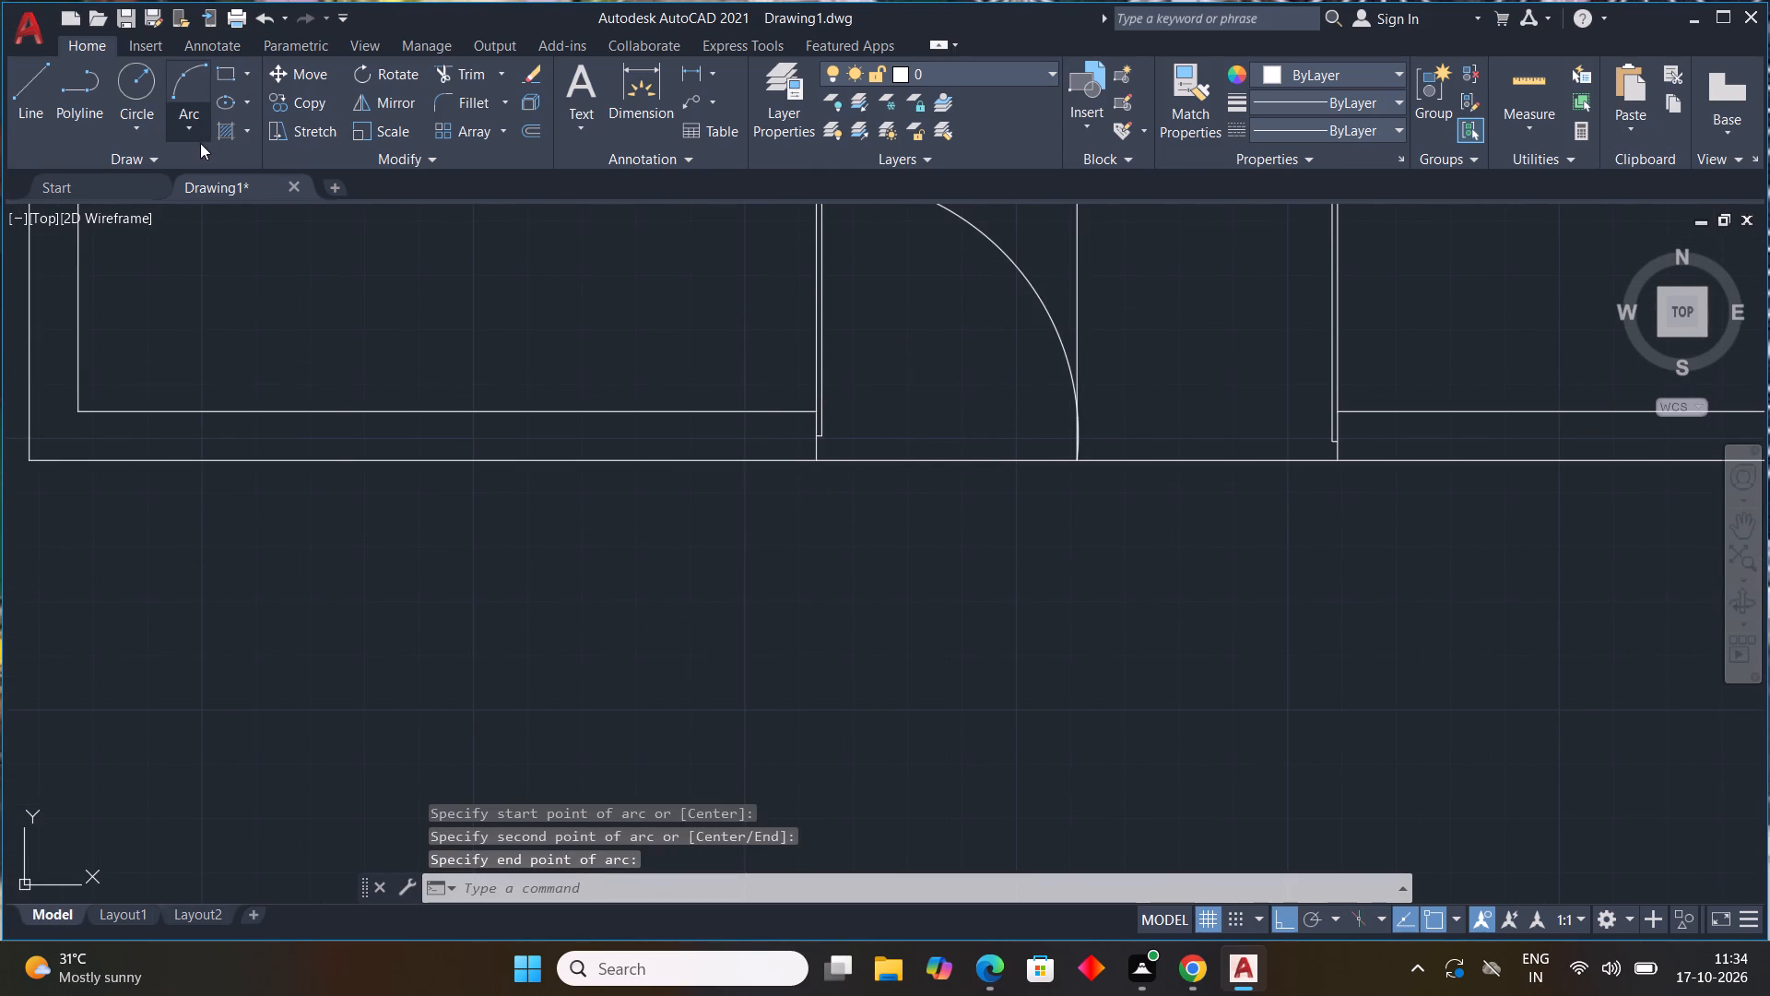
click(211, 157)
scroll(1145, 434, down, 1)
middle_drag(1145, 433, 1037, 503)
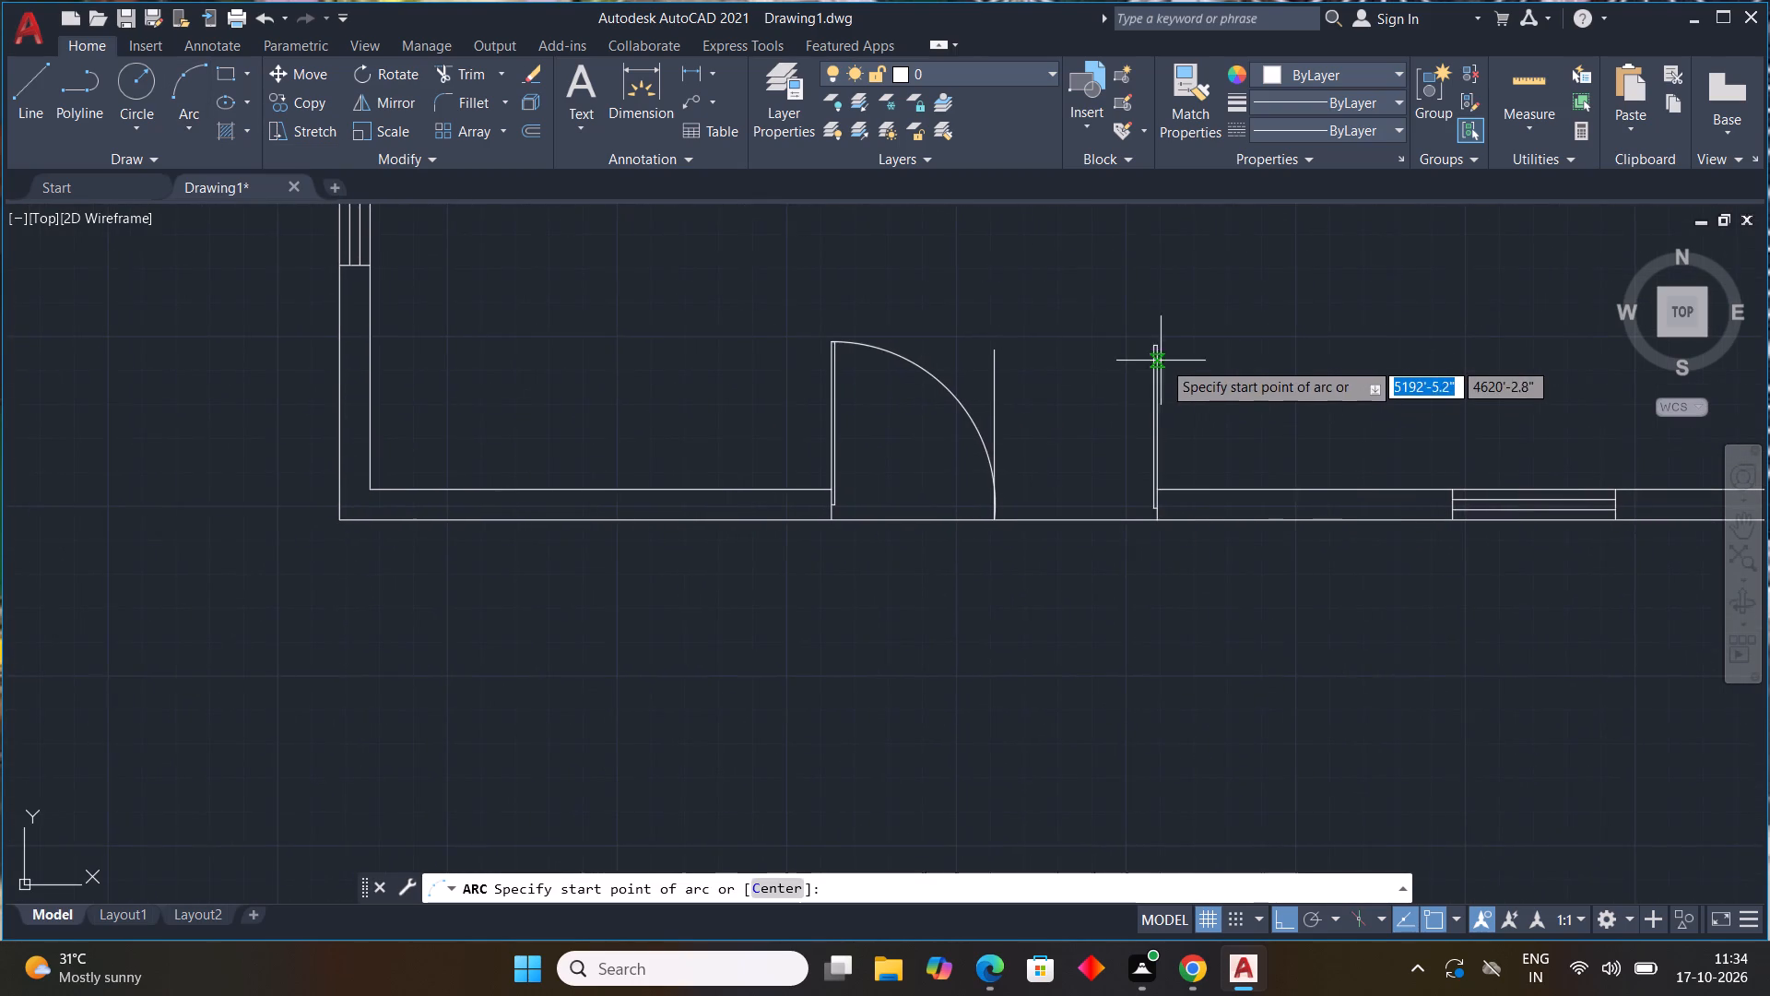
scroll(1162, 354, up, 4)
click(1127, 298)
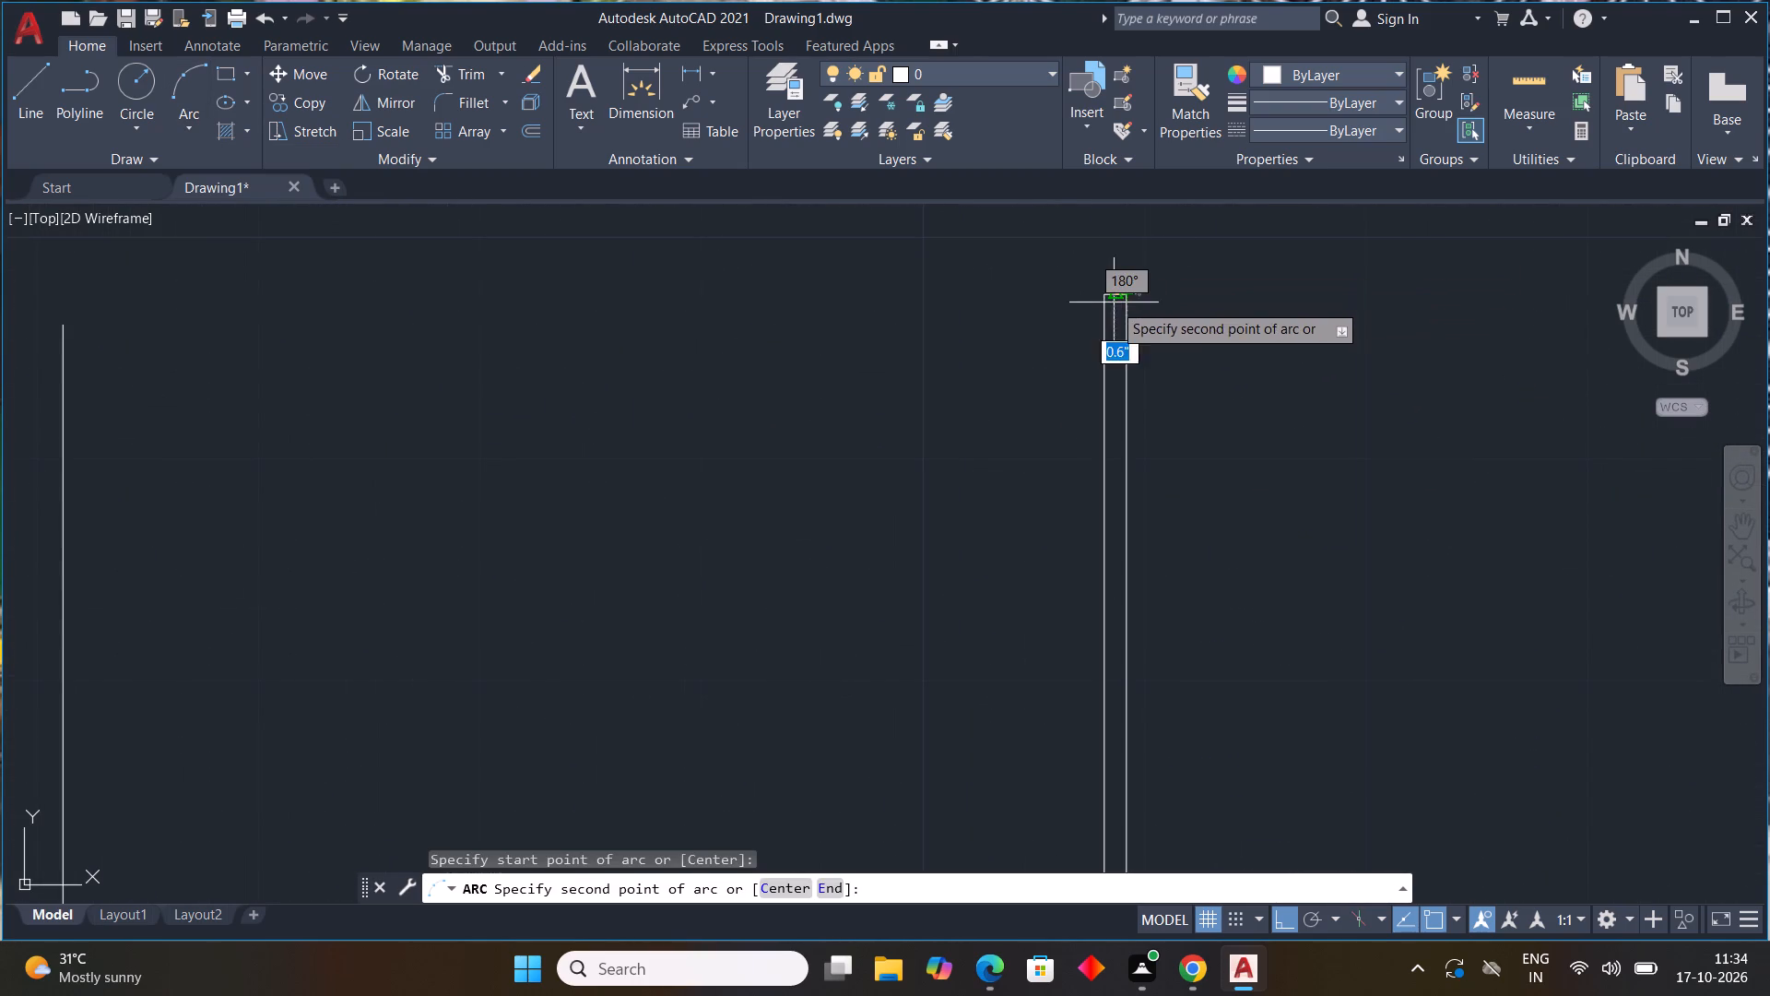
click(1102, 302)
scroll(1017, 413, down, 3)
click(781, 666)
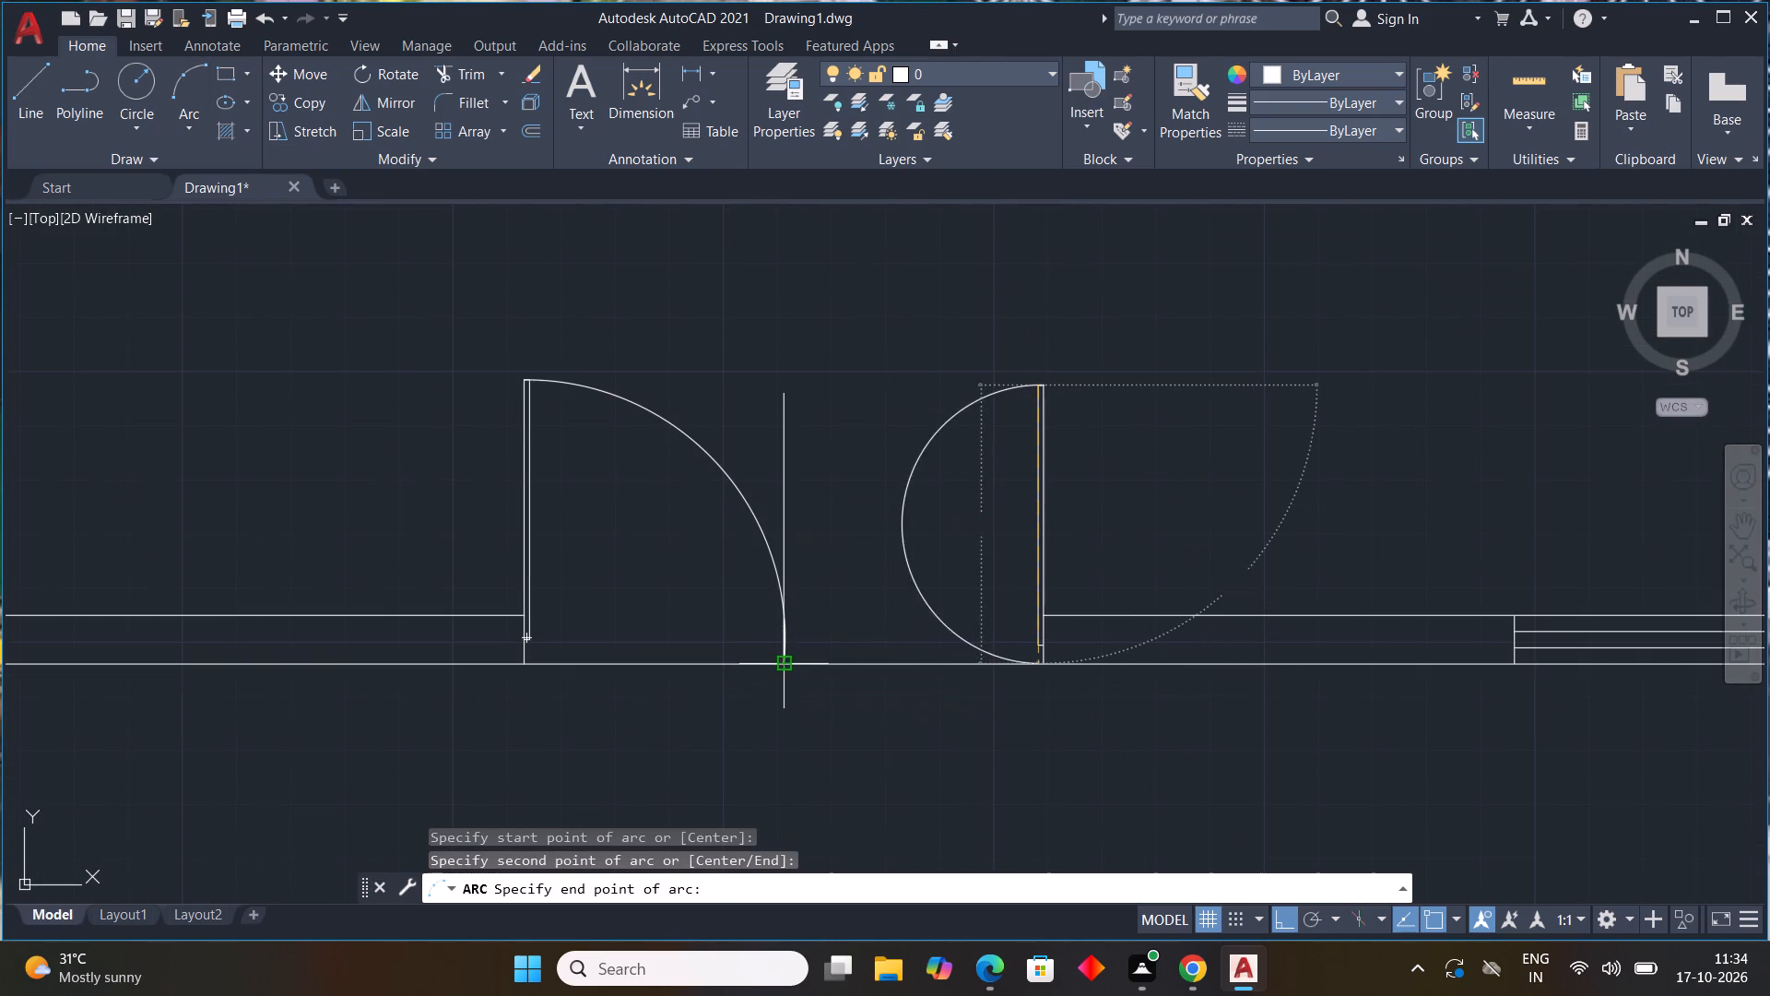
key(Escape)
key(Escape)
key(Escape)
key(Escape)
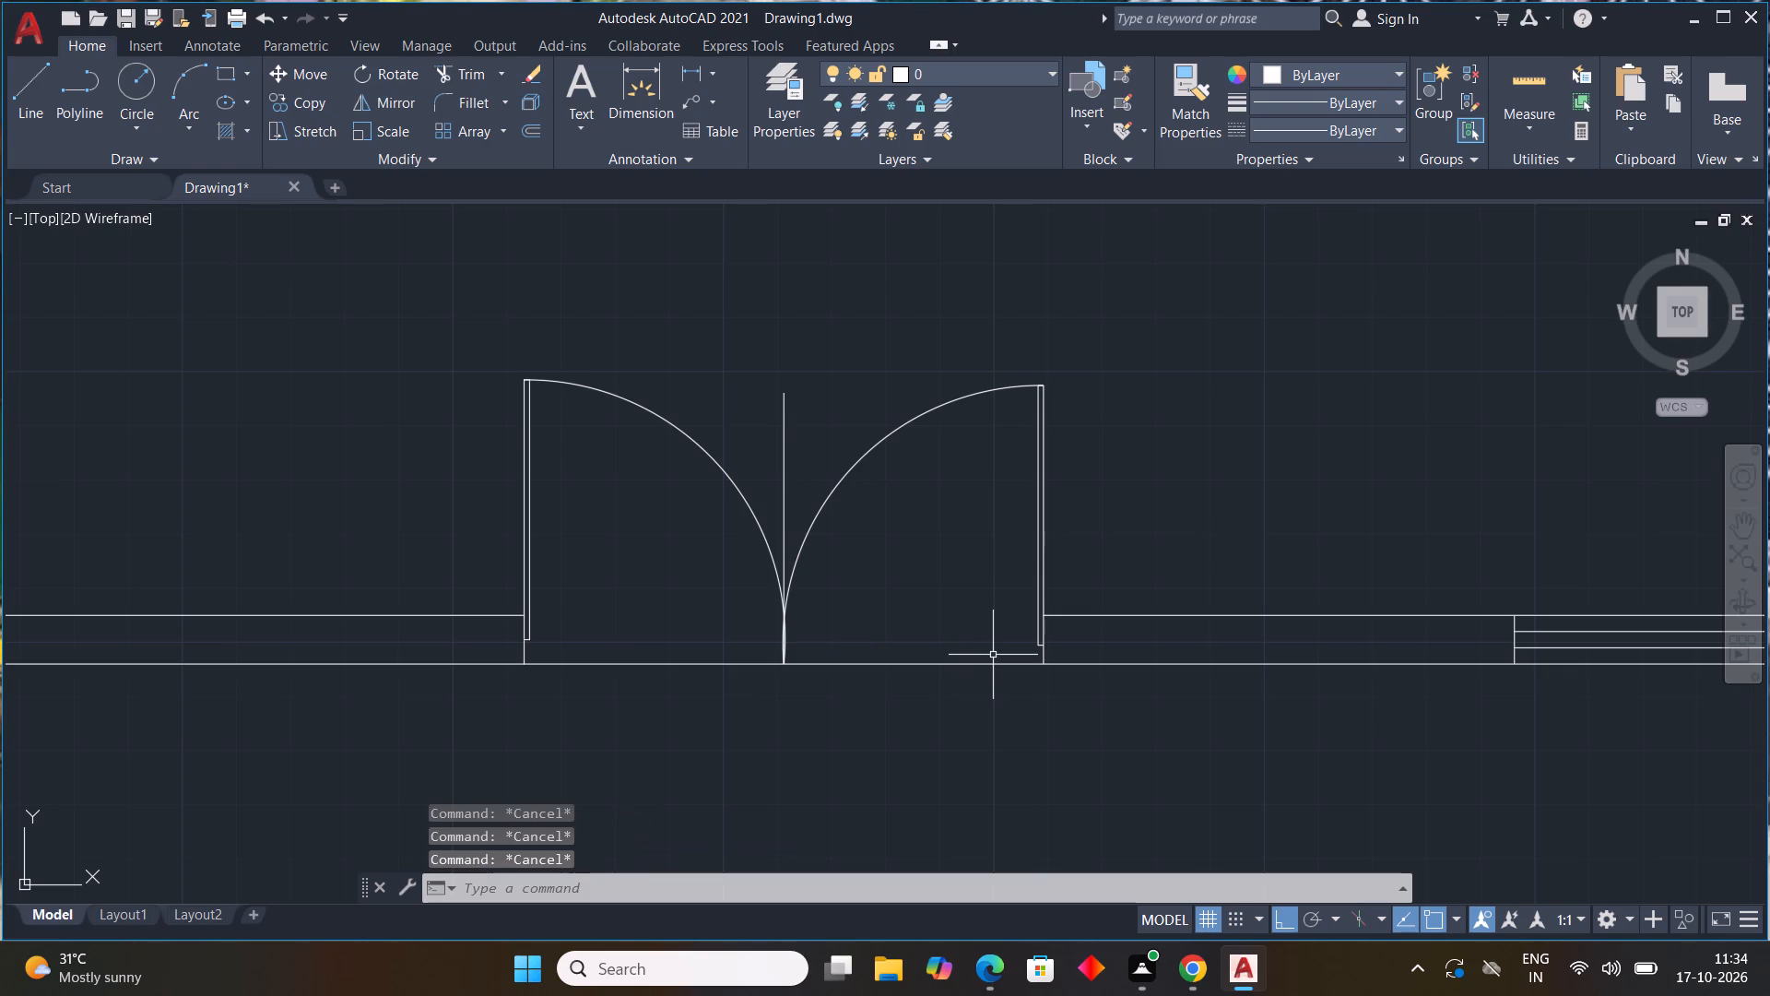
Trim away the vertical centre line and the outer wall line spanning the double entrance door opening.
text(TR)
key(space)
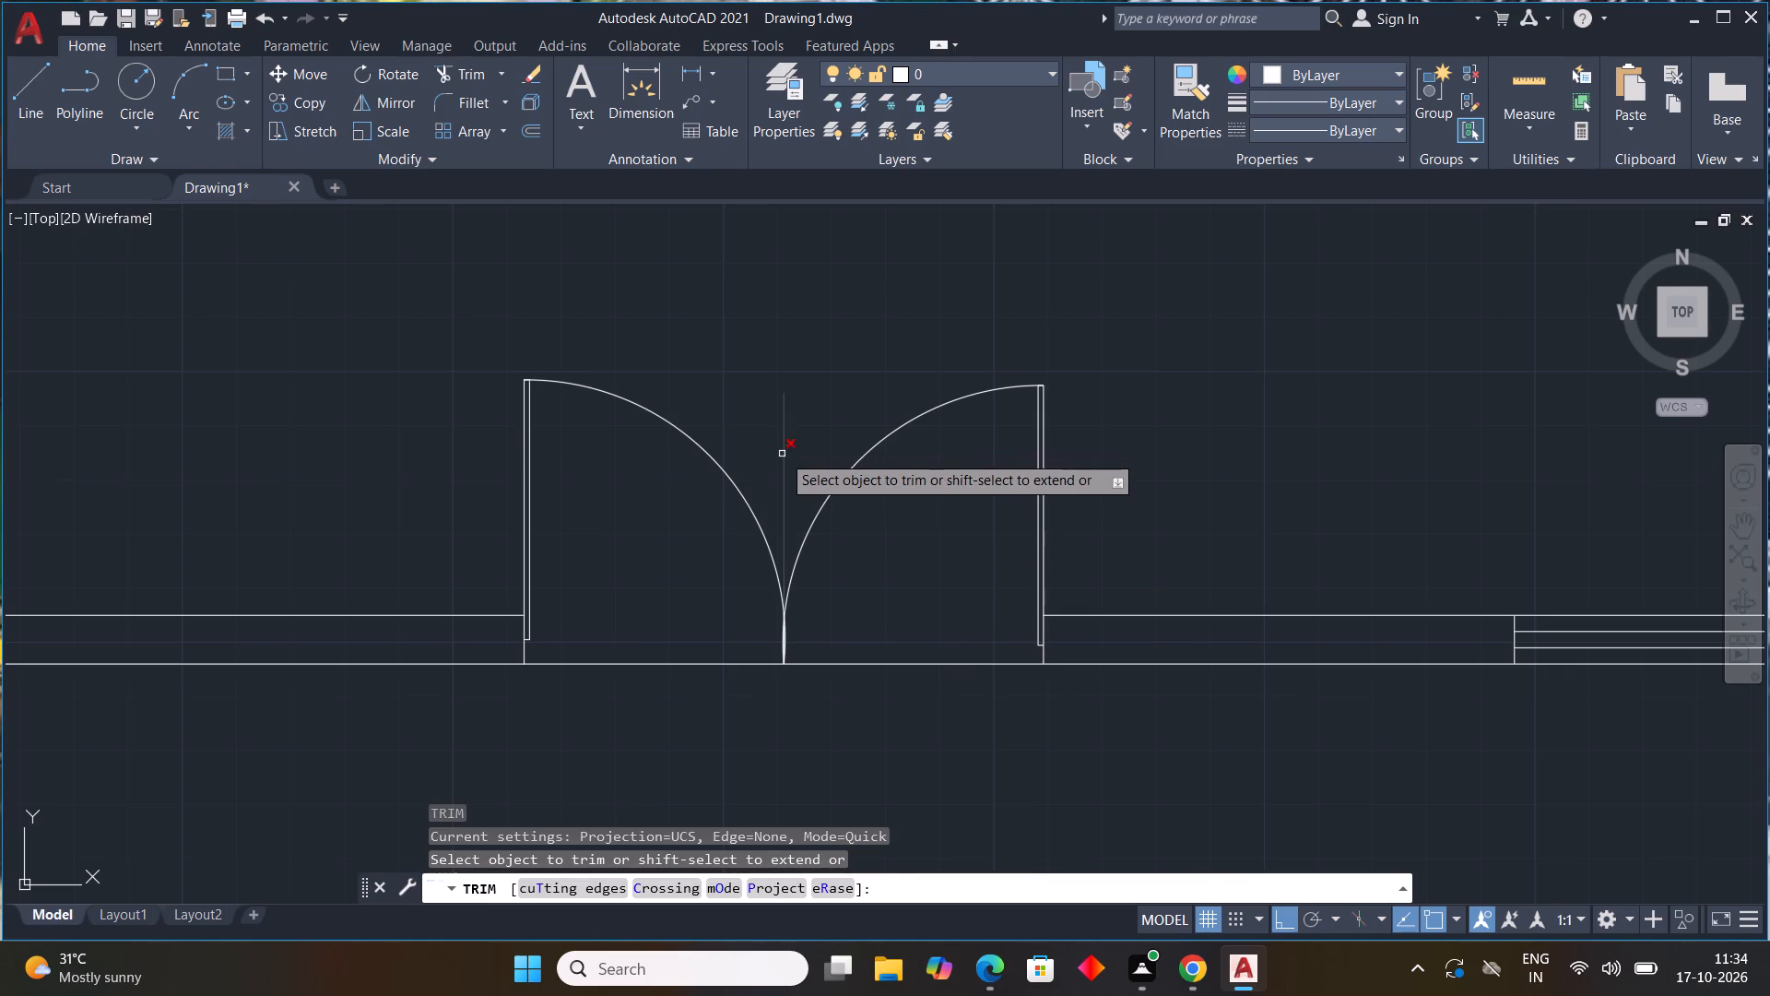
click(783, 454)
scroll(828, 670, up, 1)
middle_drag(828, 658, 898, 557)
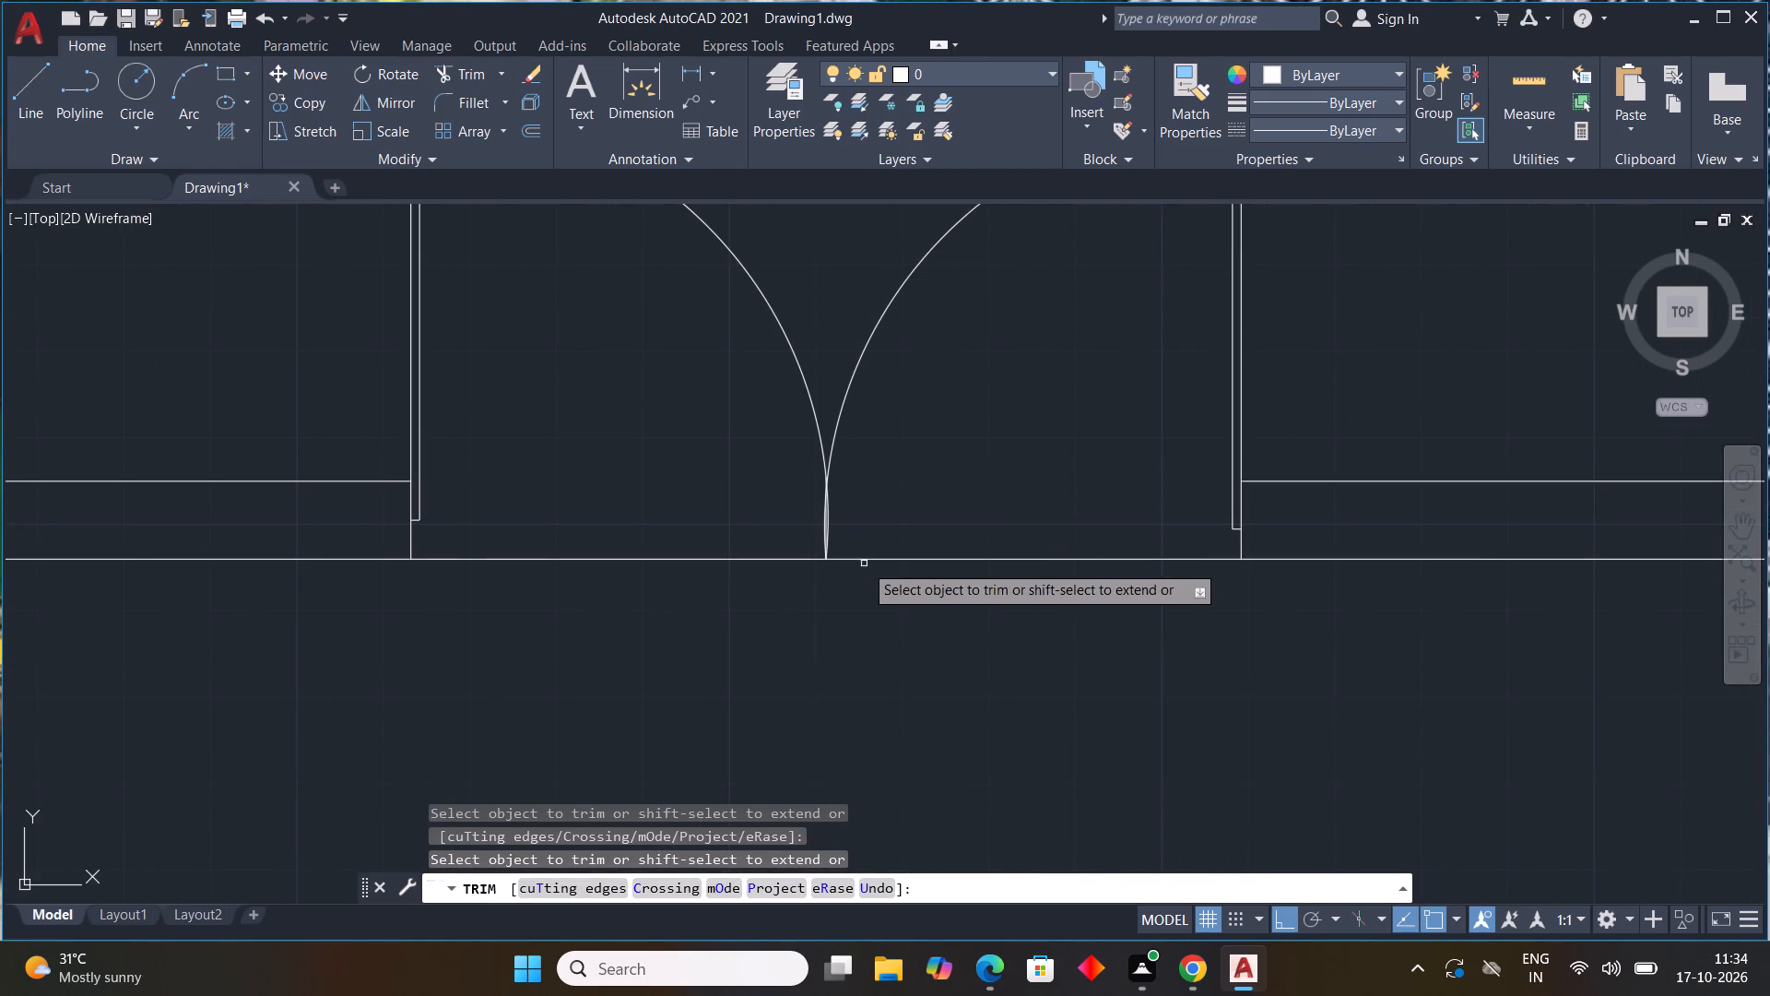
drag(974, 497, 936, 593)
drag(647, 518, 658, 605)
scroll(820, 520, up, 4)
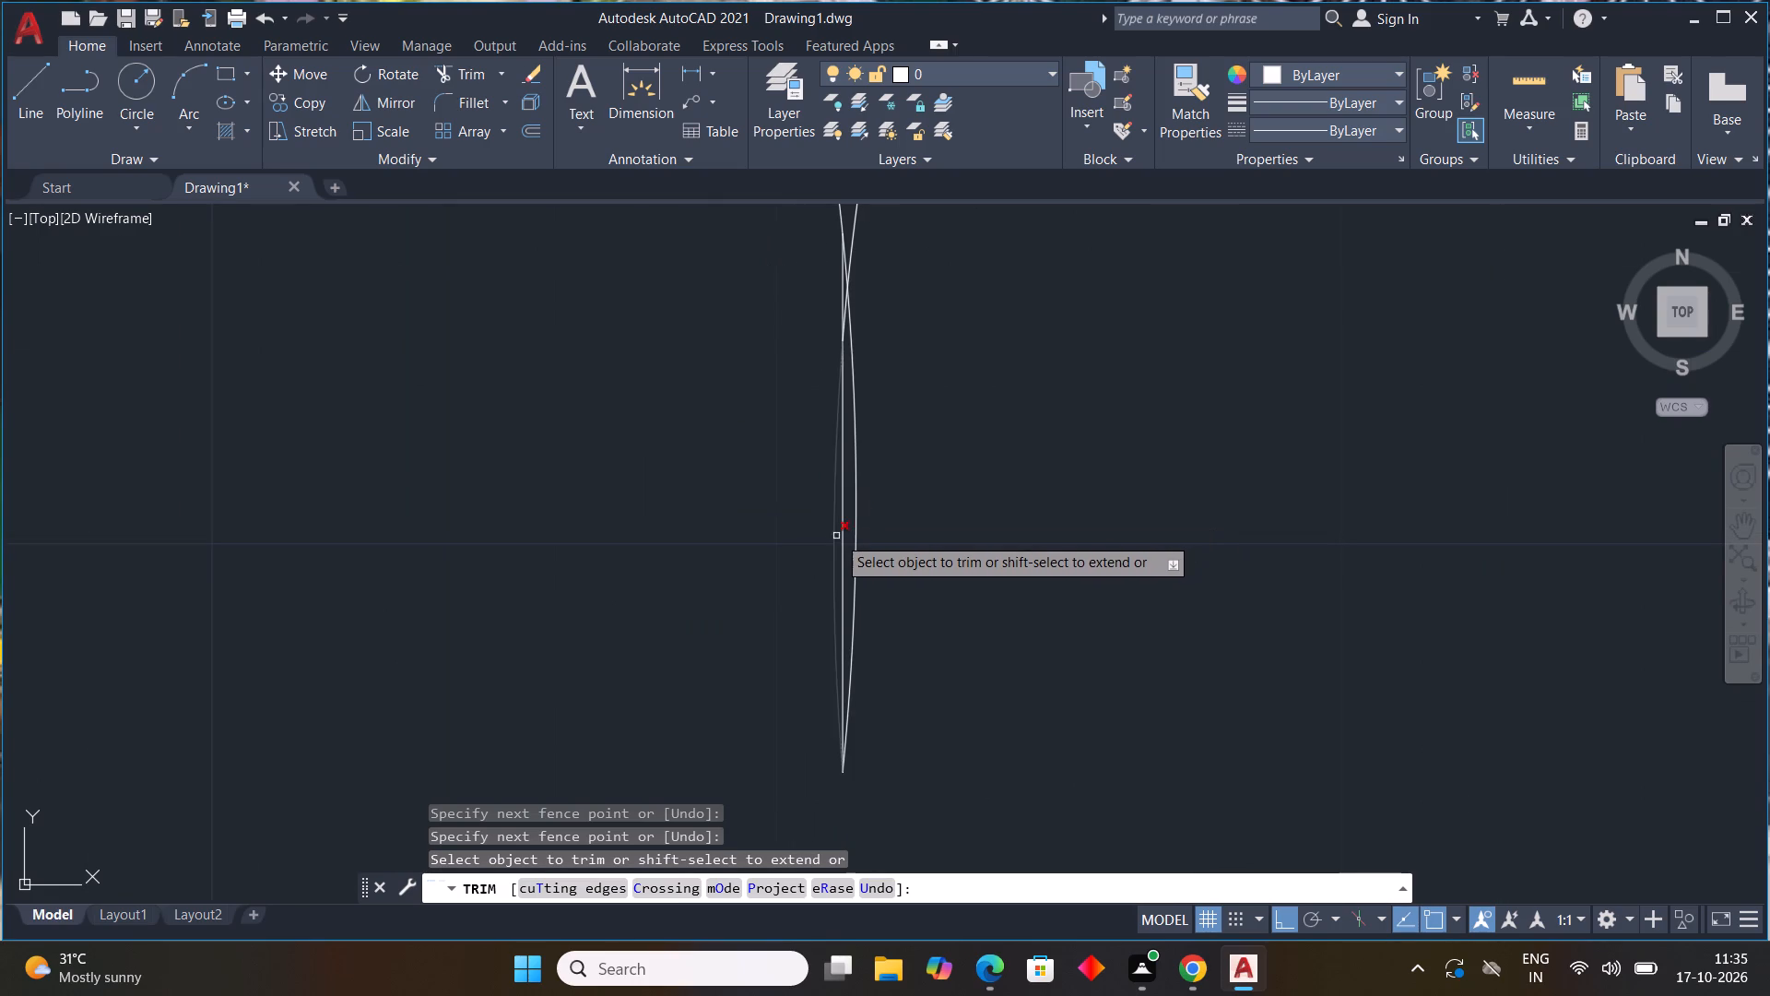
click(843, 536)
scroll(1026, 581, down, 4)
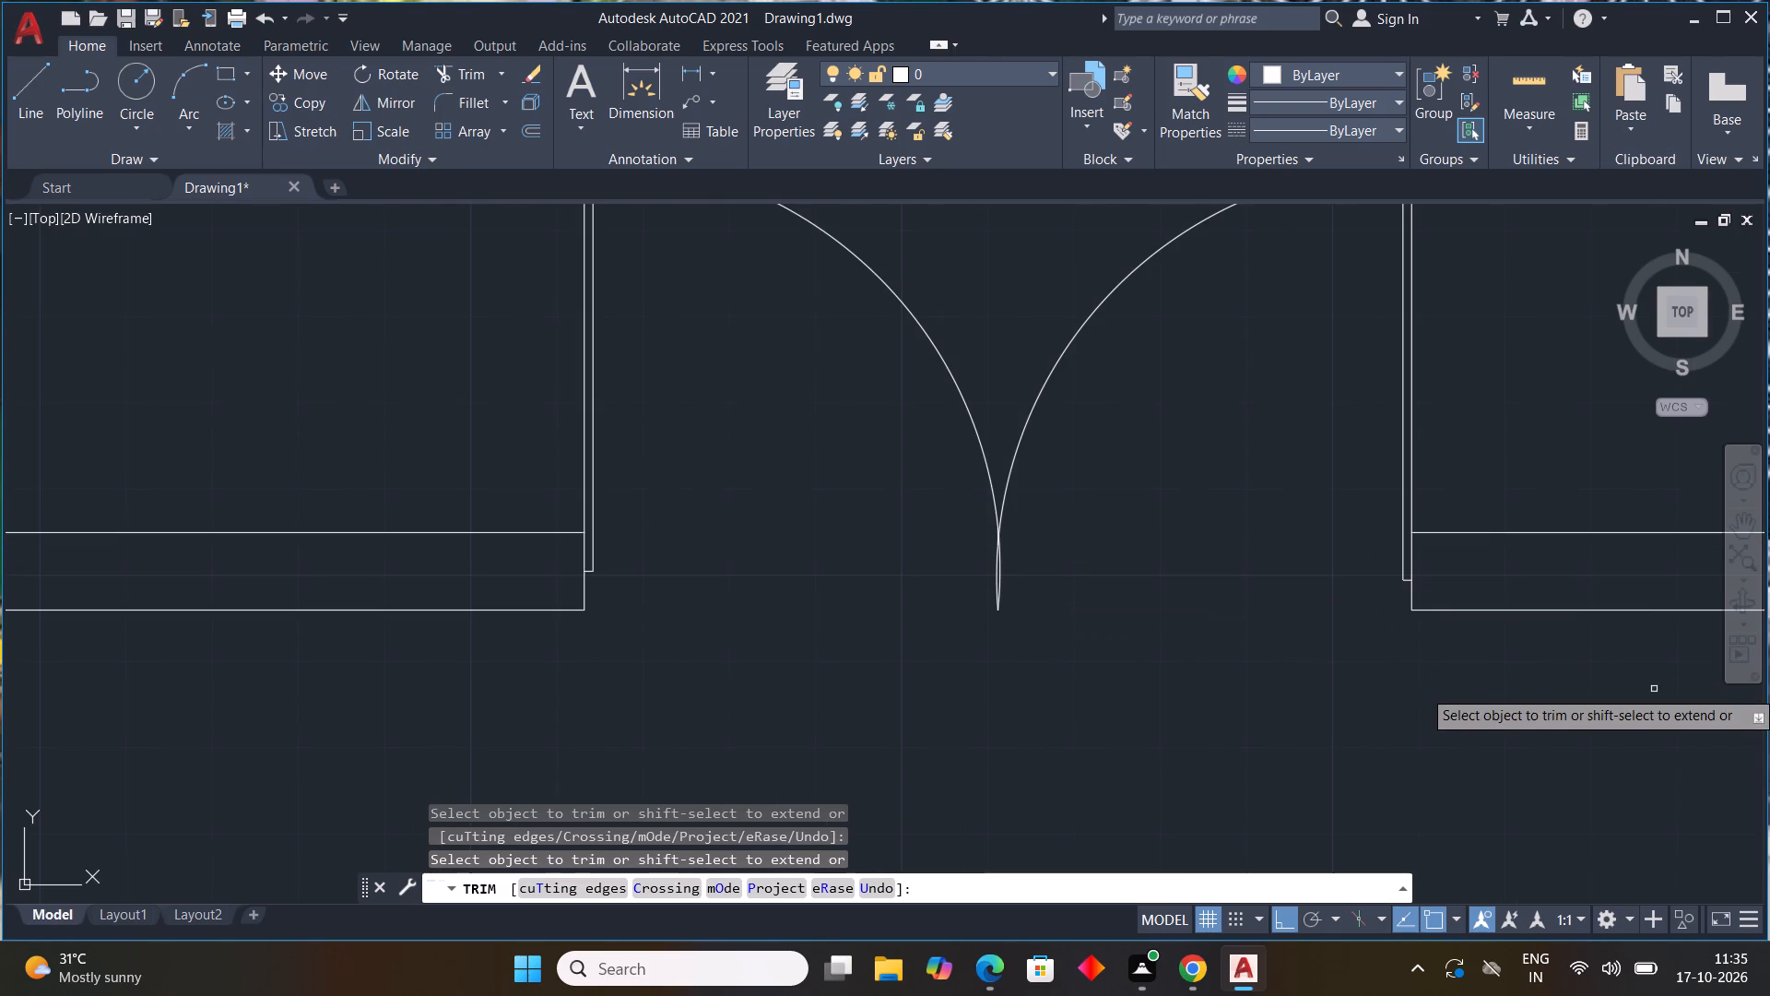
key(Escape)
key(Escape)
key(Escape)
Start an ANSI31 hatch in the left outer wall between its windows, the upper outer wall segments and their connected room partitions.
scroll(1551, 624, down, 4)
scroll(1558, 666, up, 1)
middle_drag(1544, 669, 899, 535)
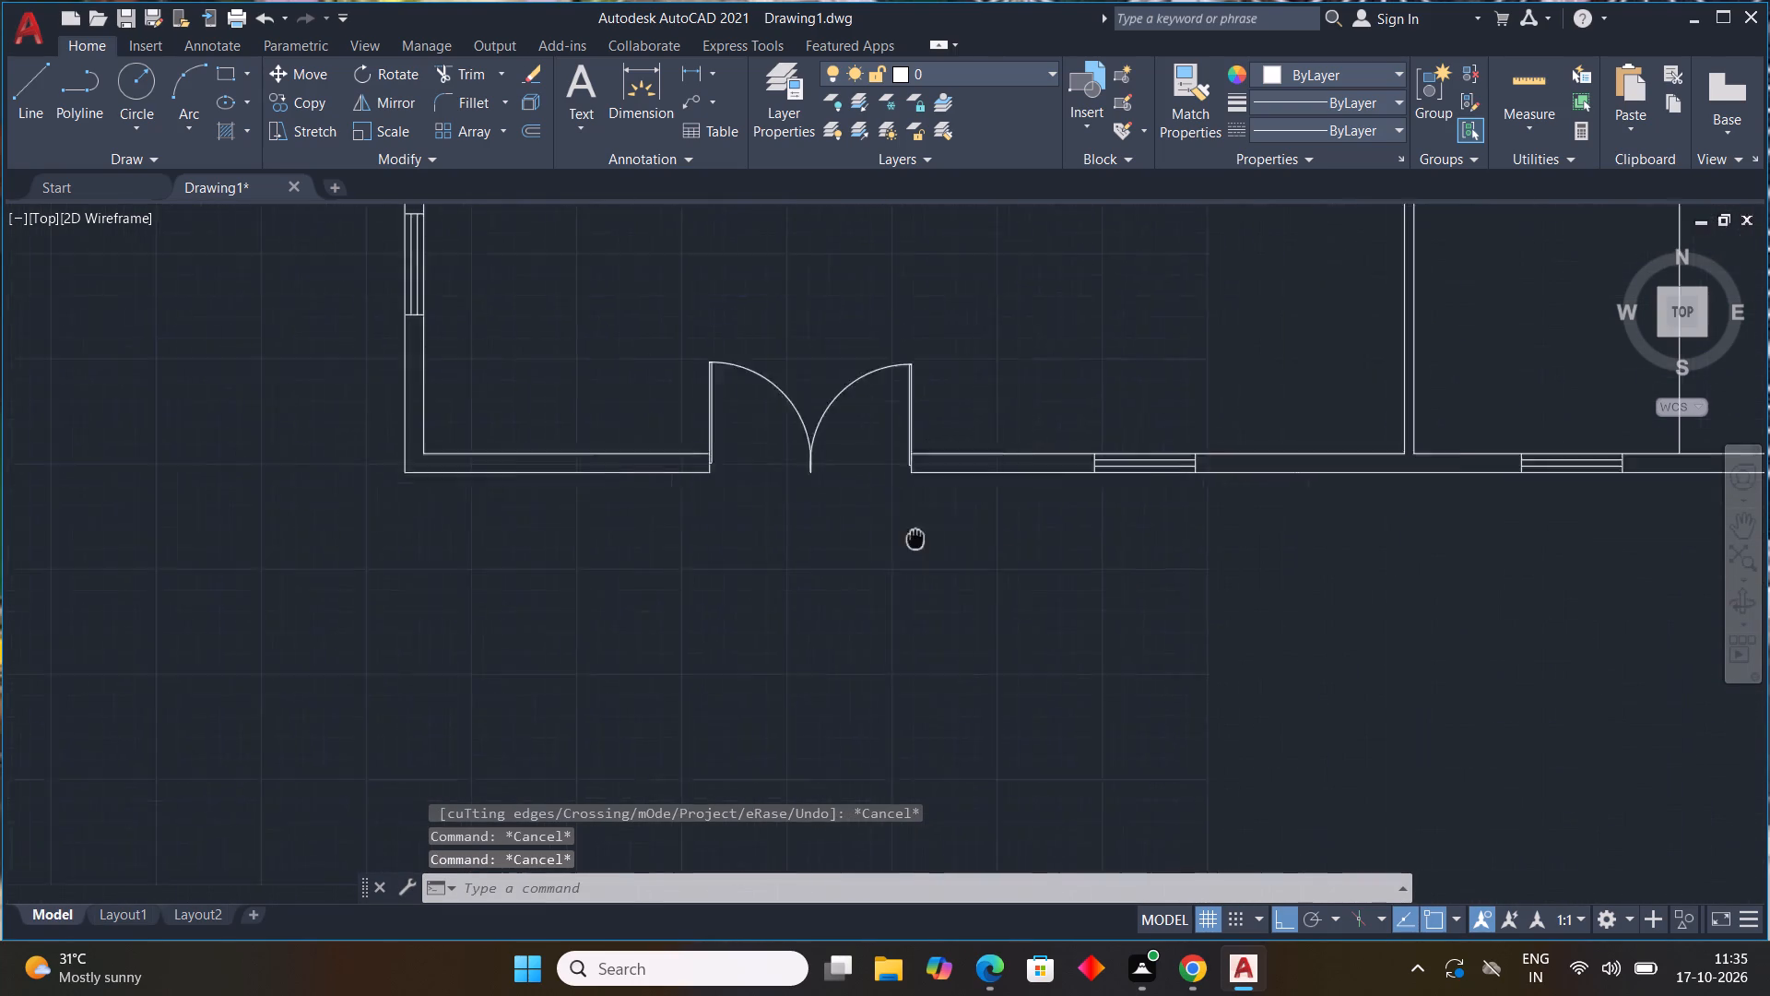
middle_drag(899, 535, 676, 529)
scroll(861, 510, down, 3)
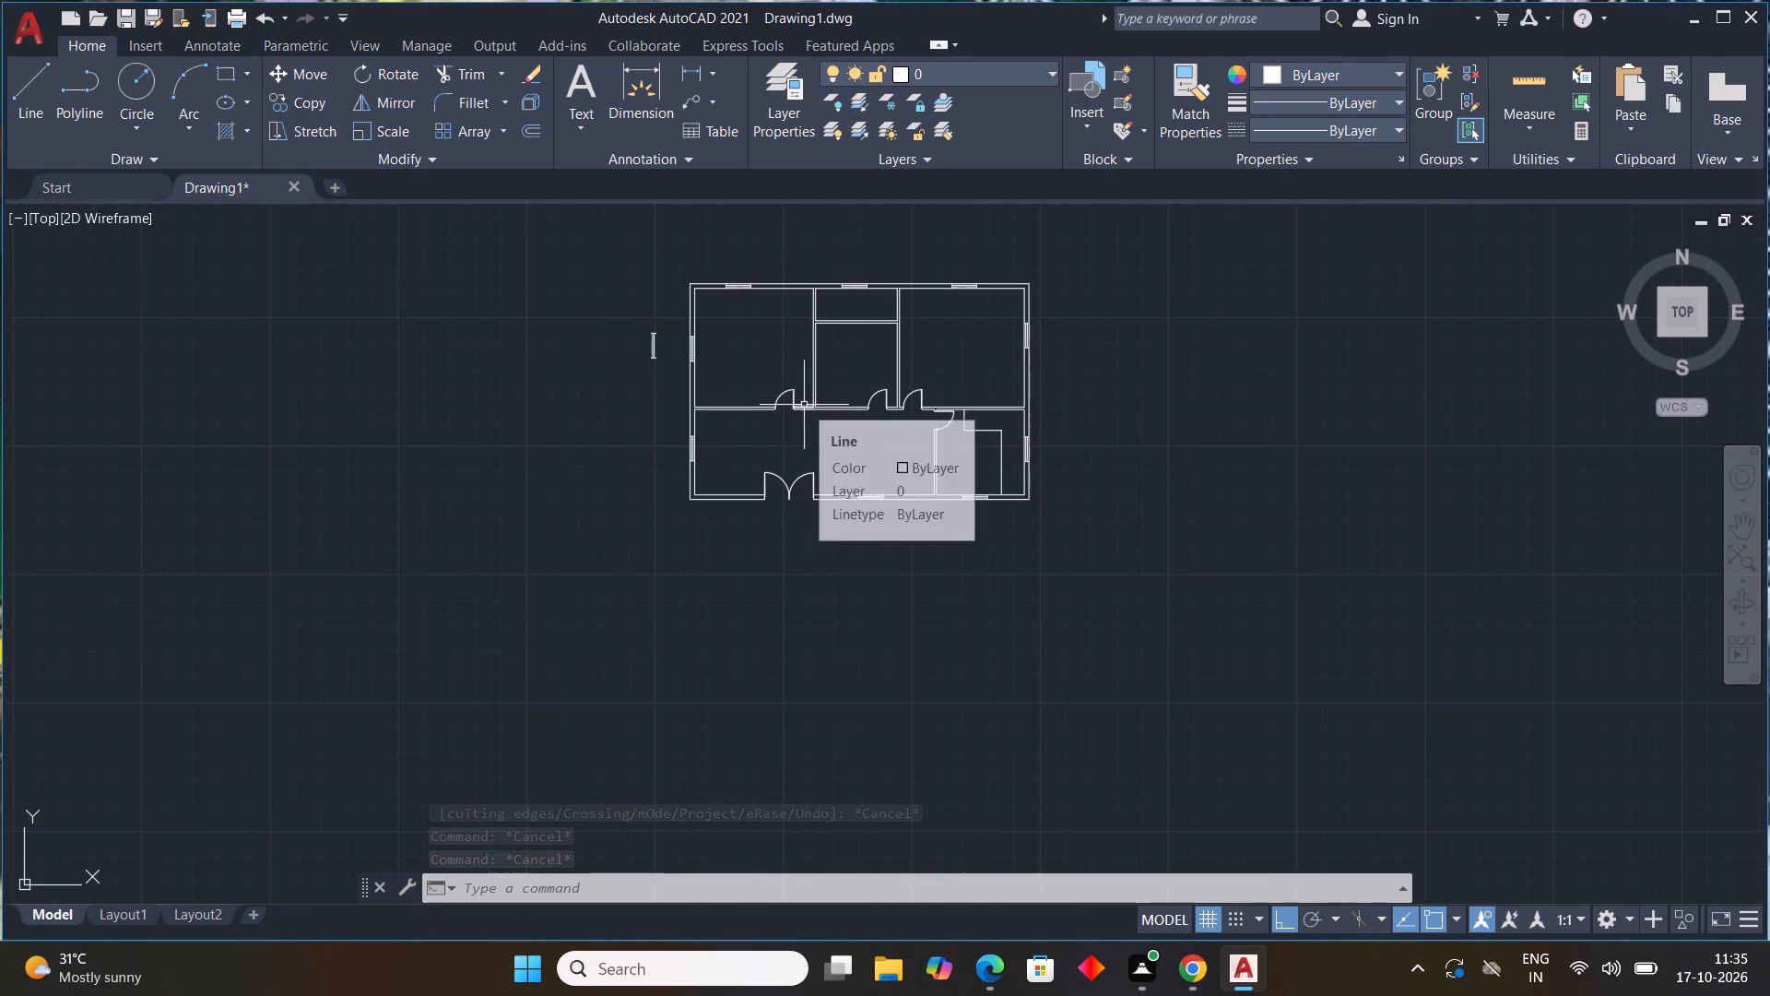
scroll(812, 347, up, 2)
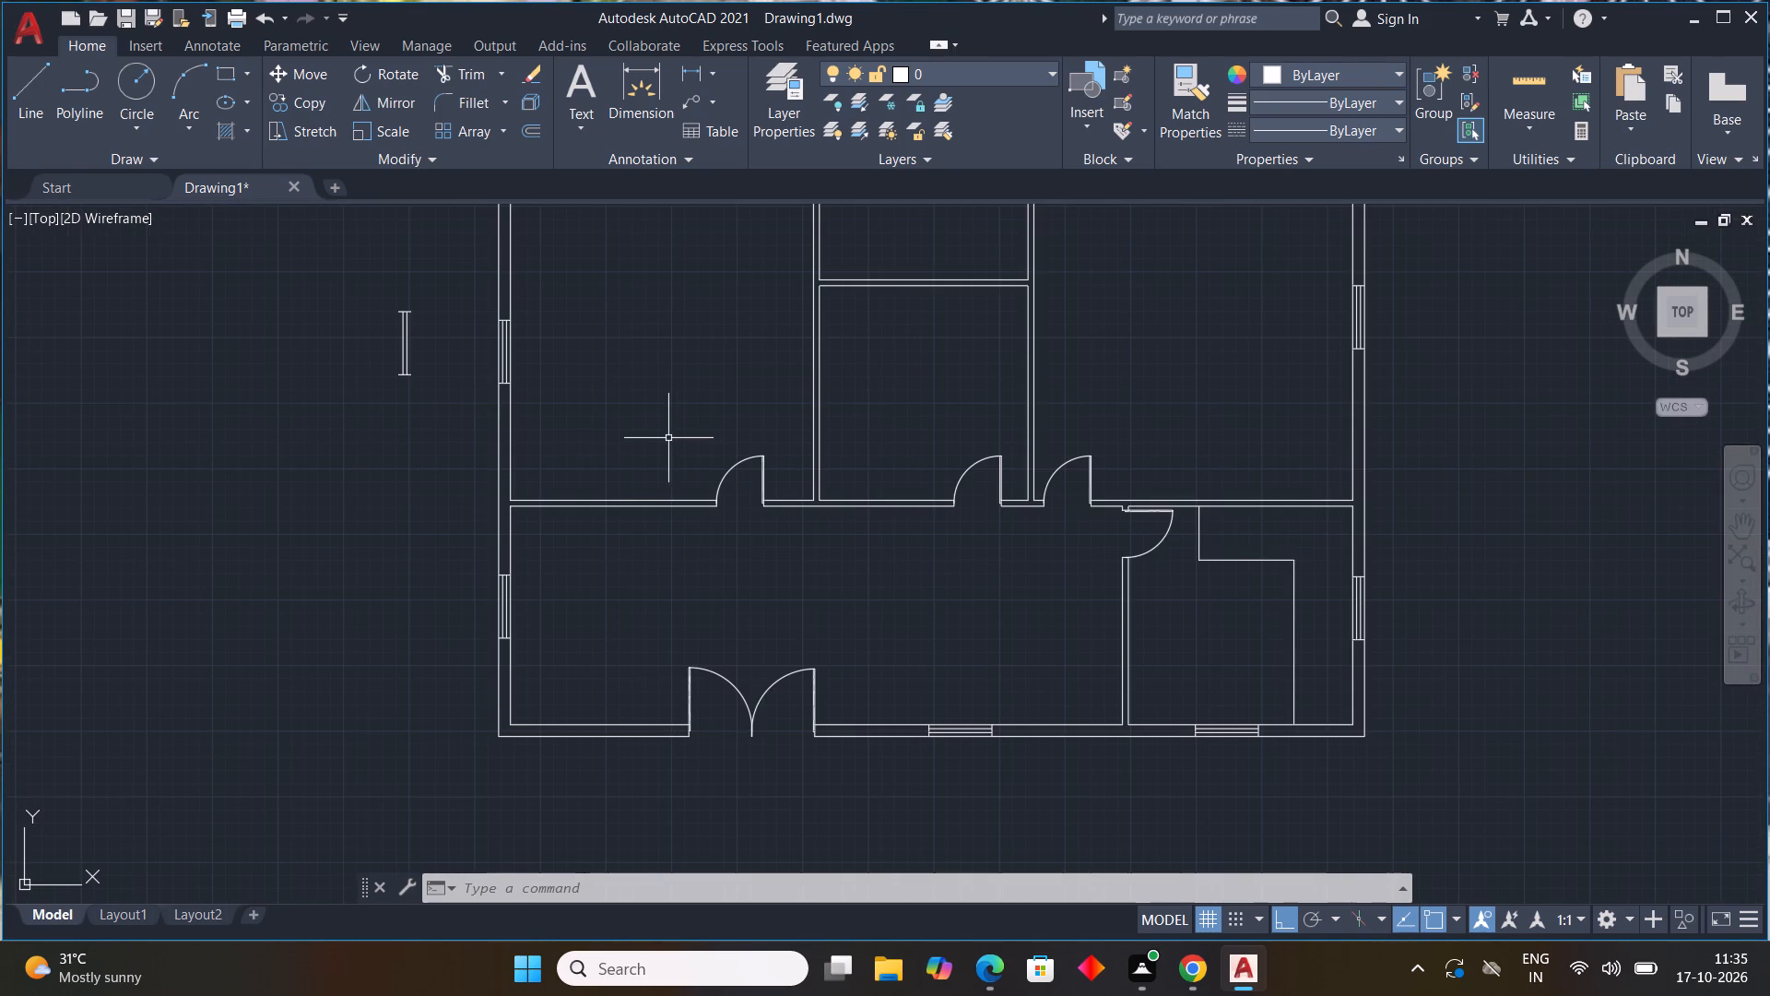
text(H)
key(space)
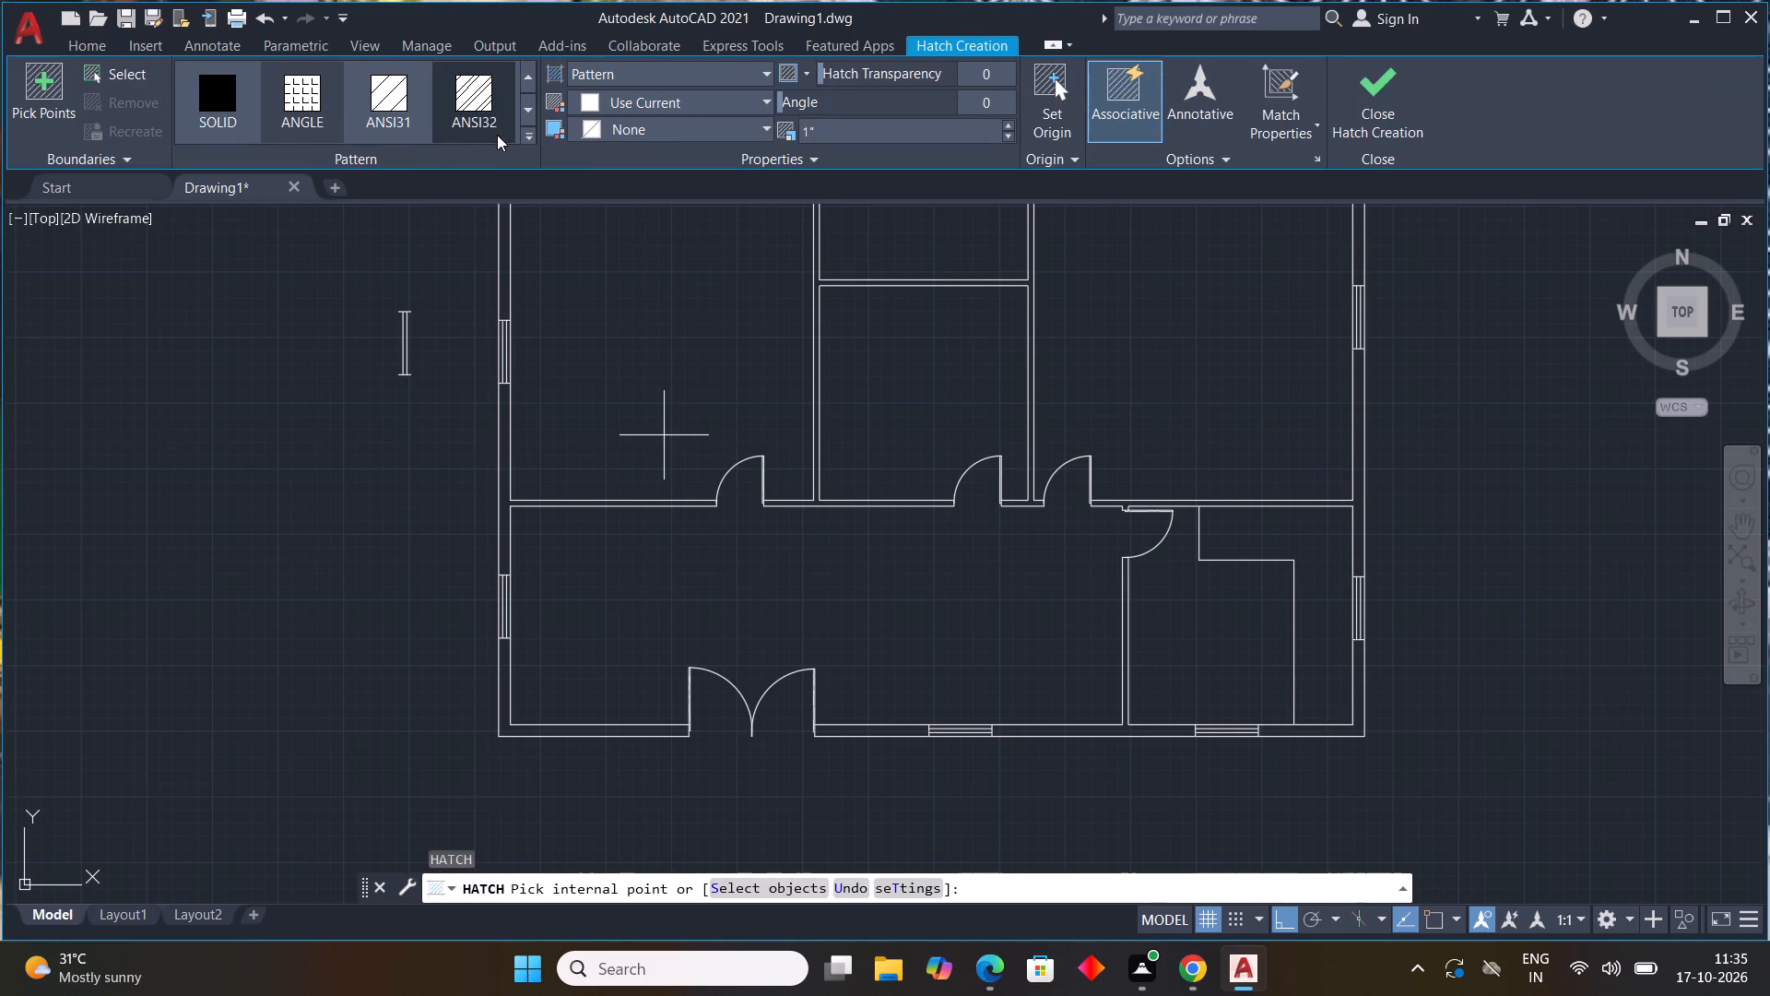
click(407, 116)
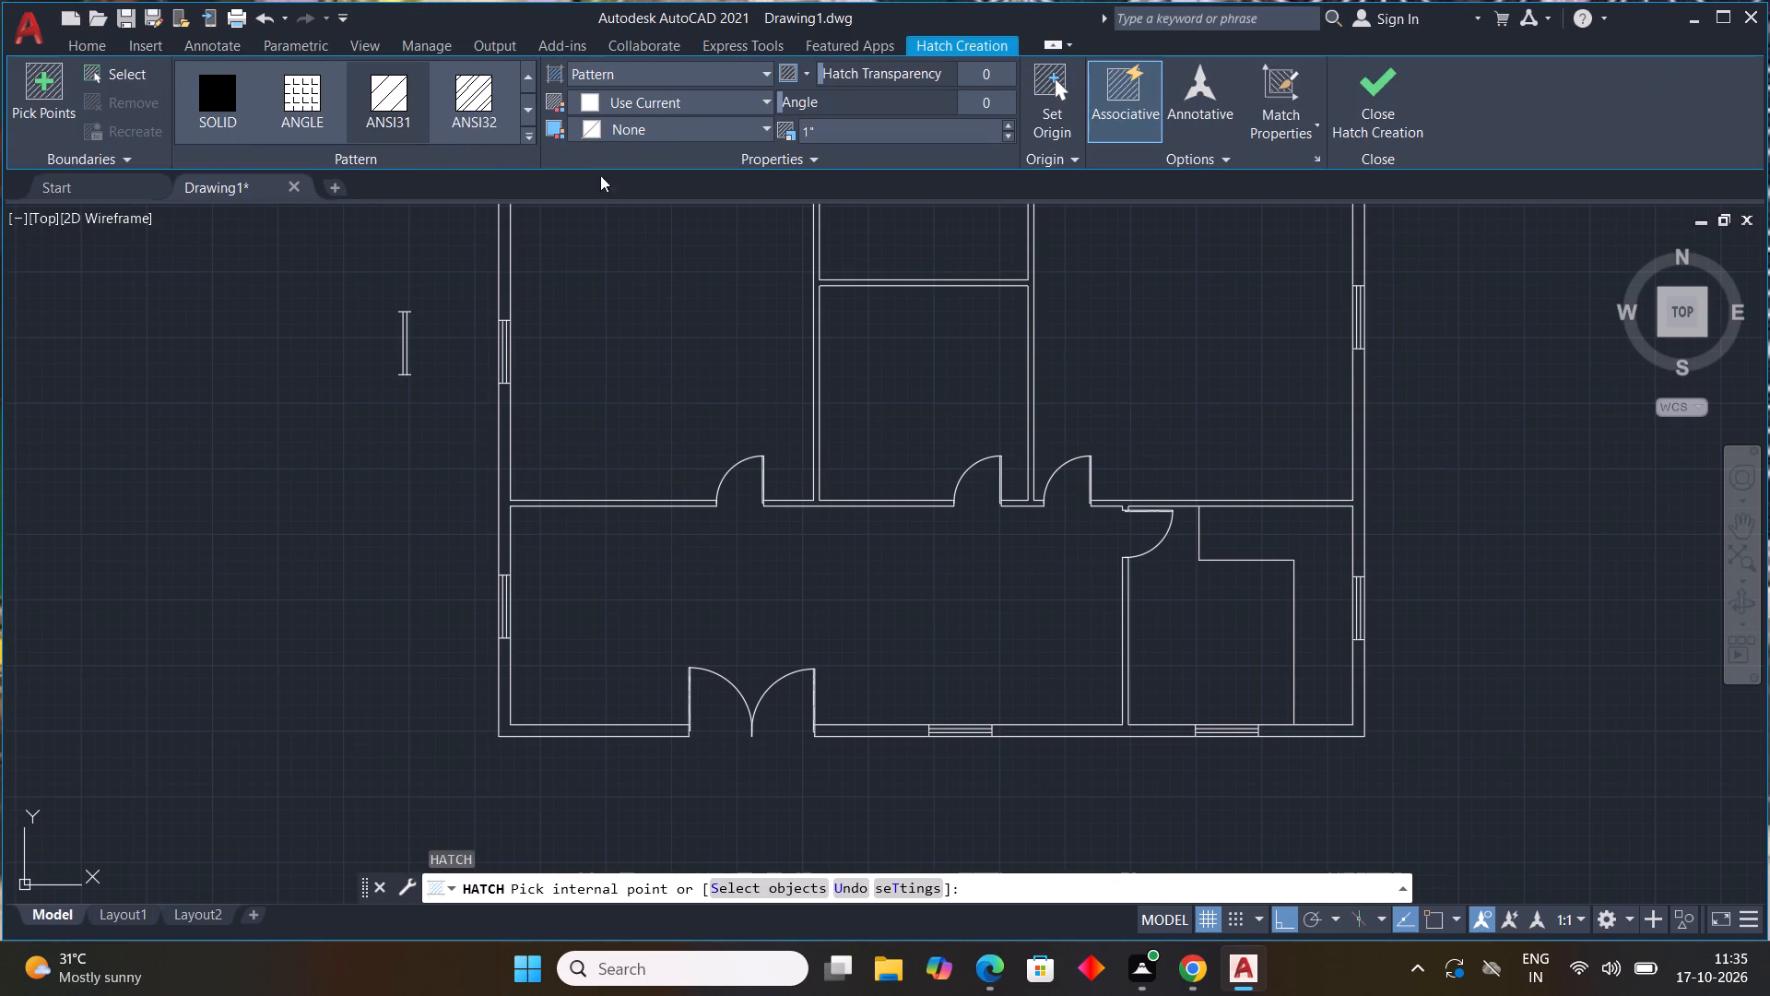
click(527, 135)
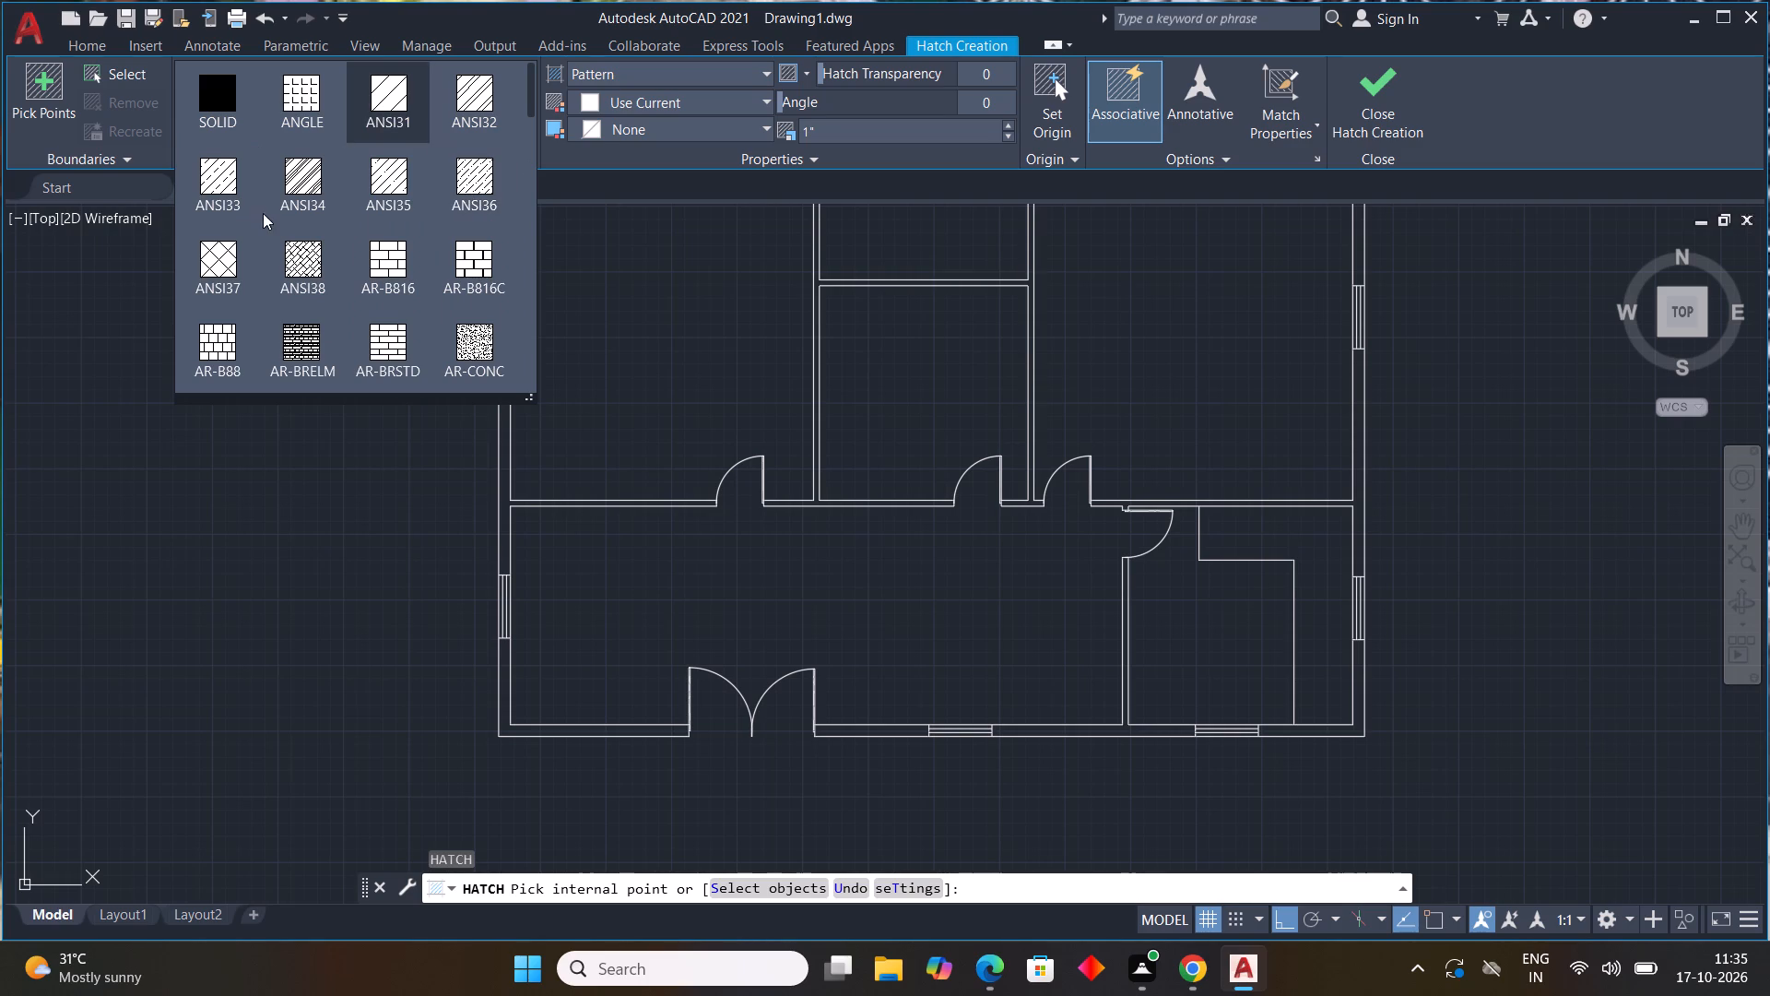
click(126, 302)
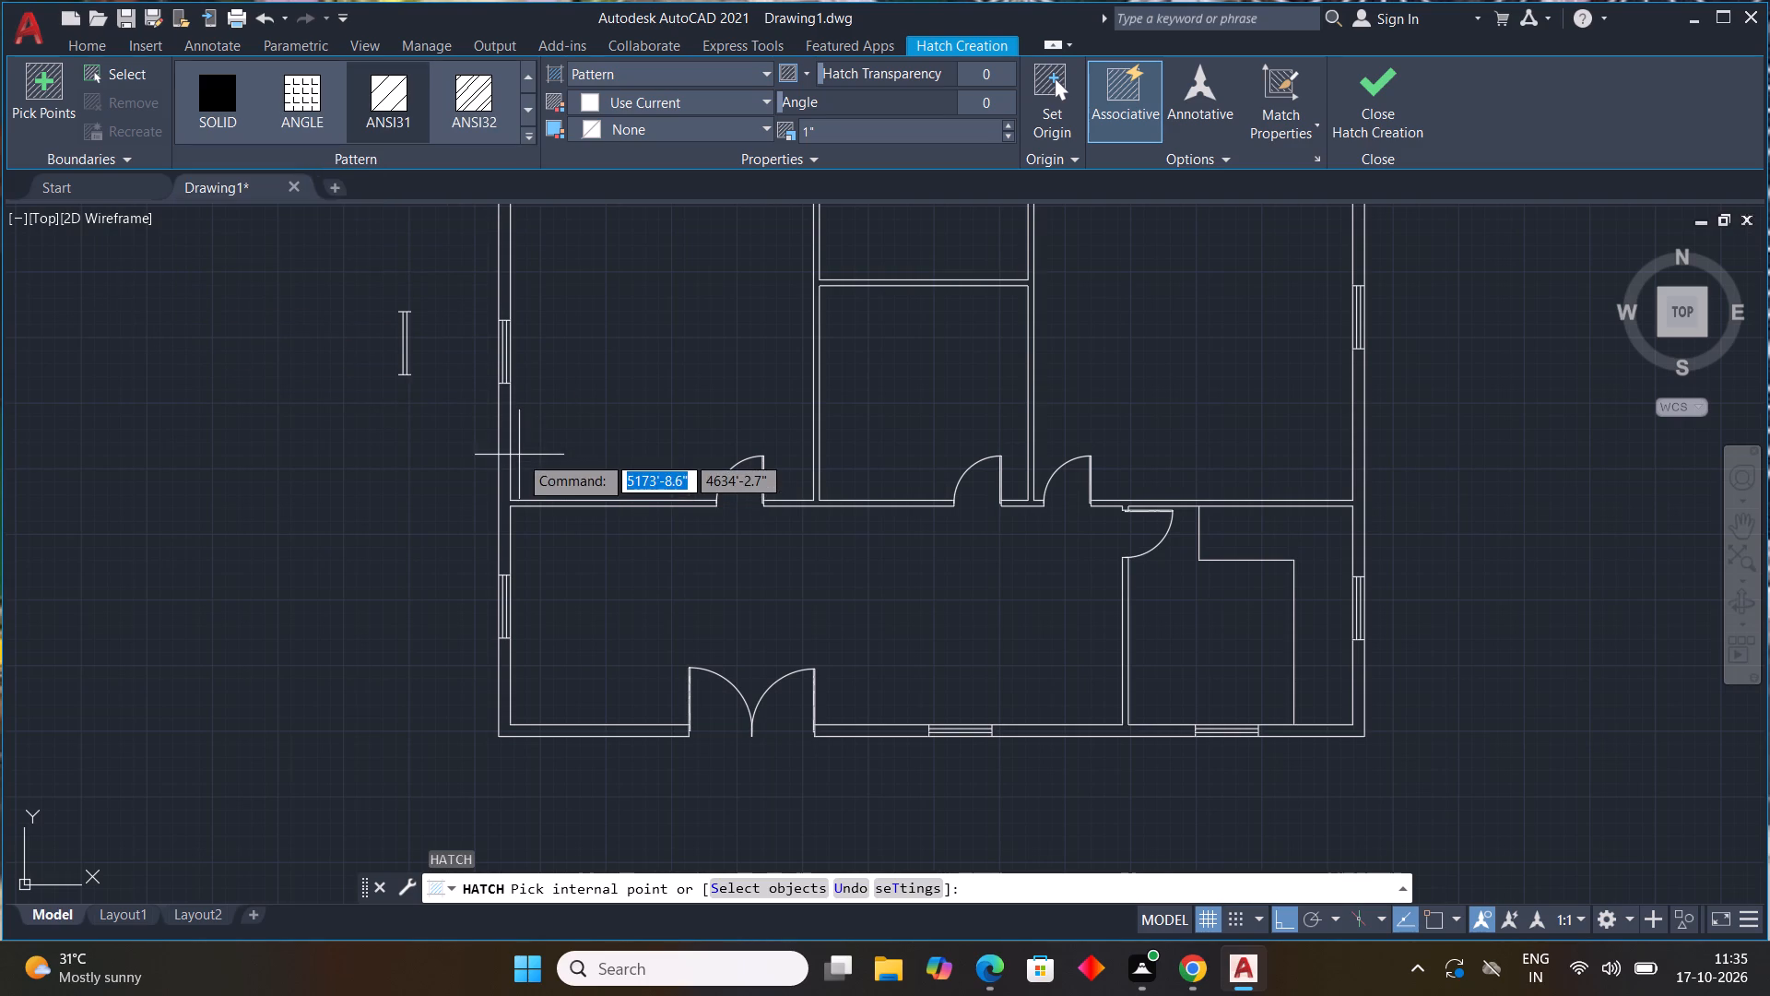
click(504, 441)
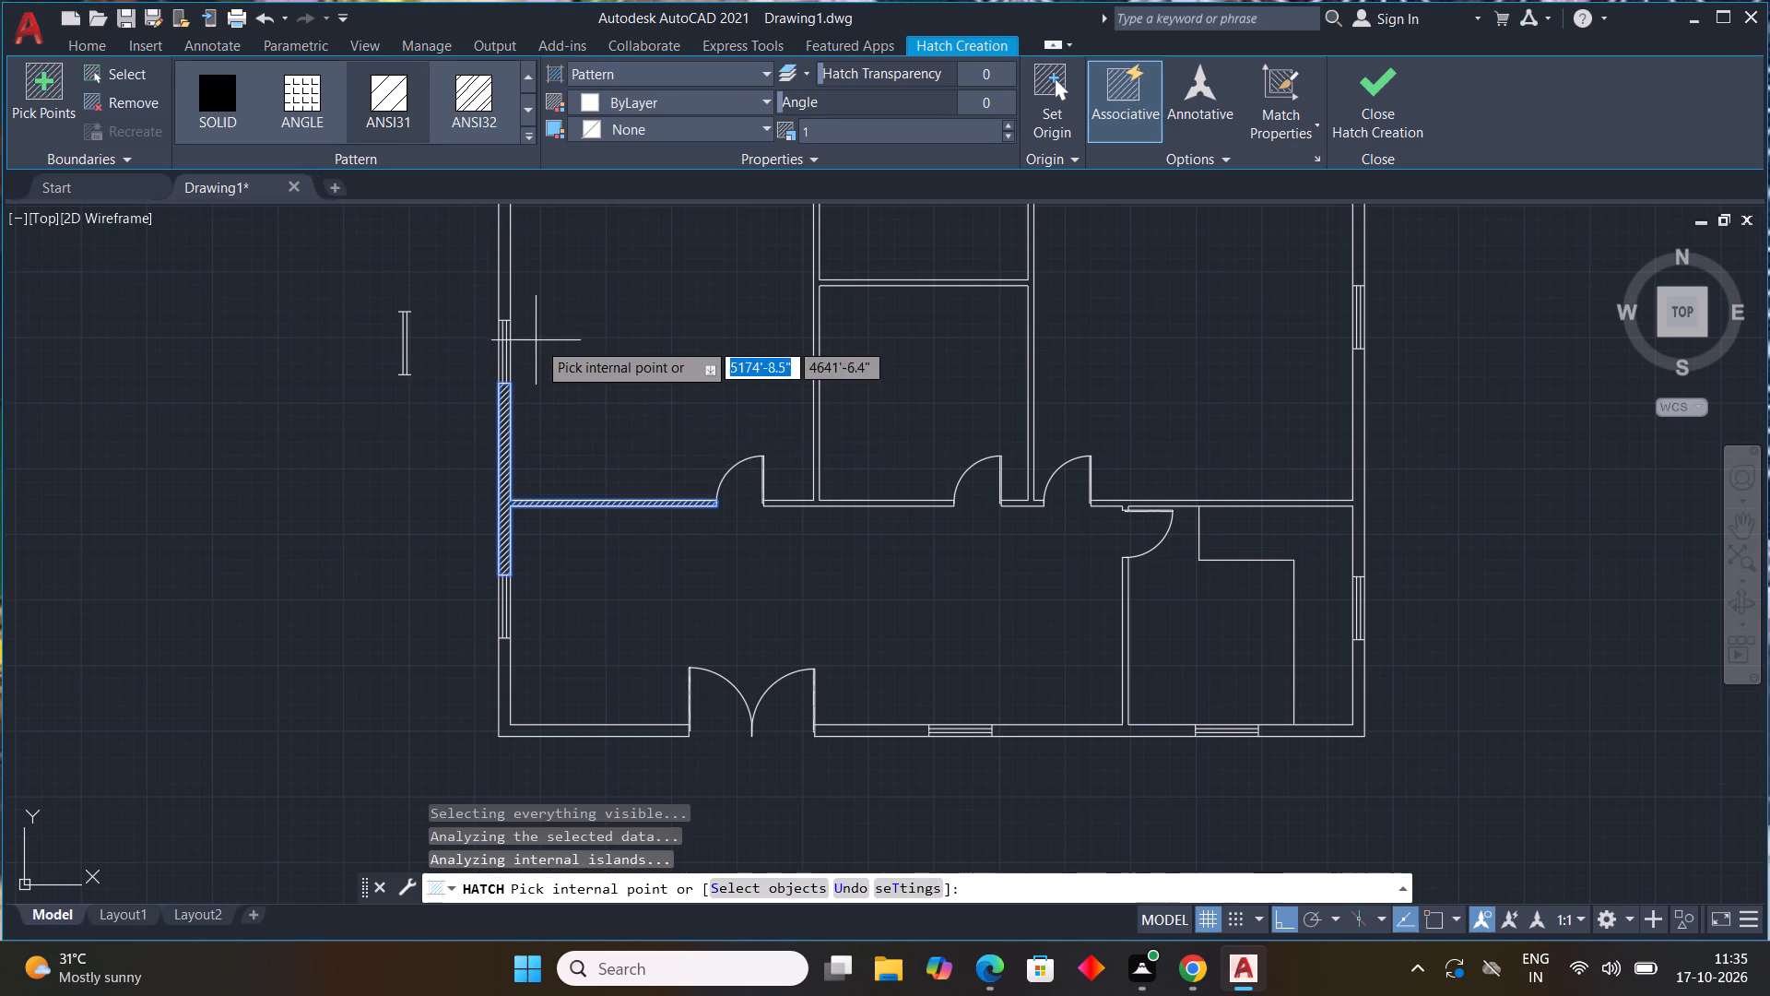
middle_drag(537, 342, 591, 551)
click(560, 469)
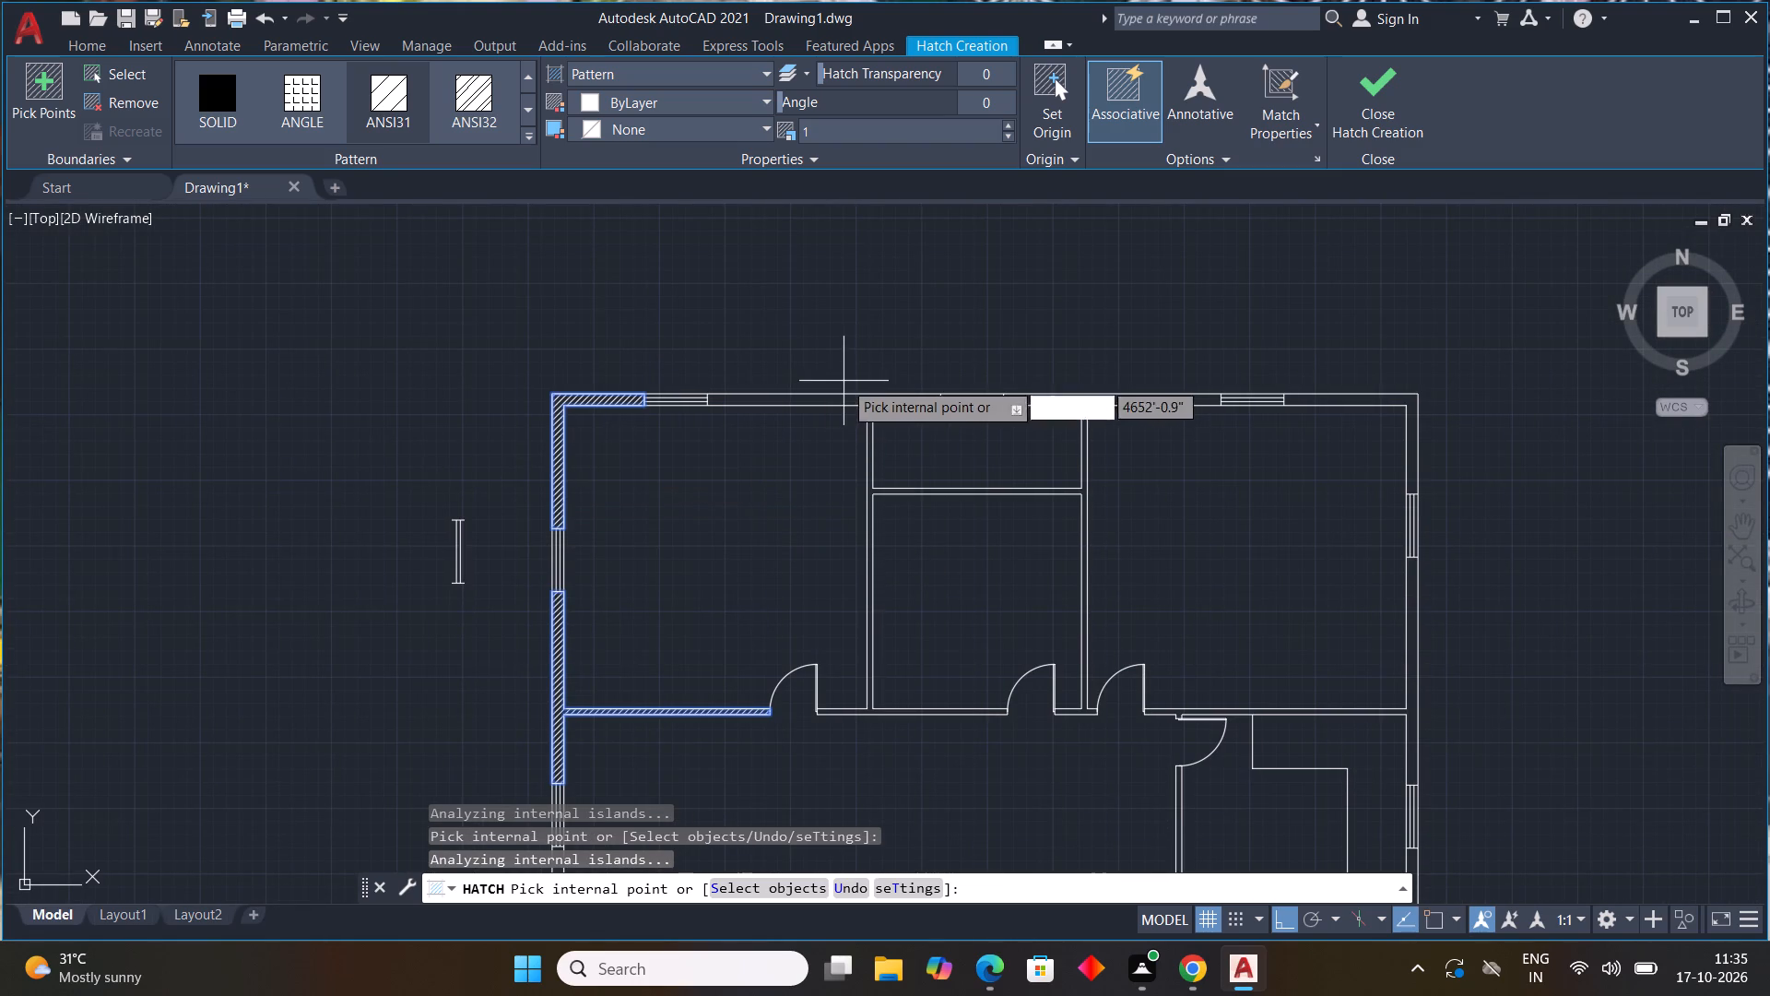
click(826, 397)
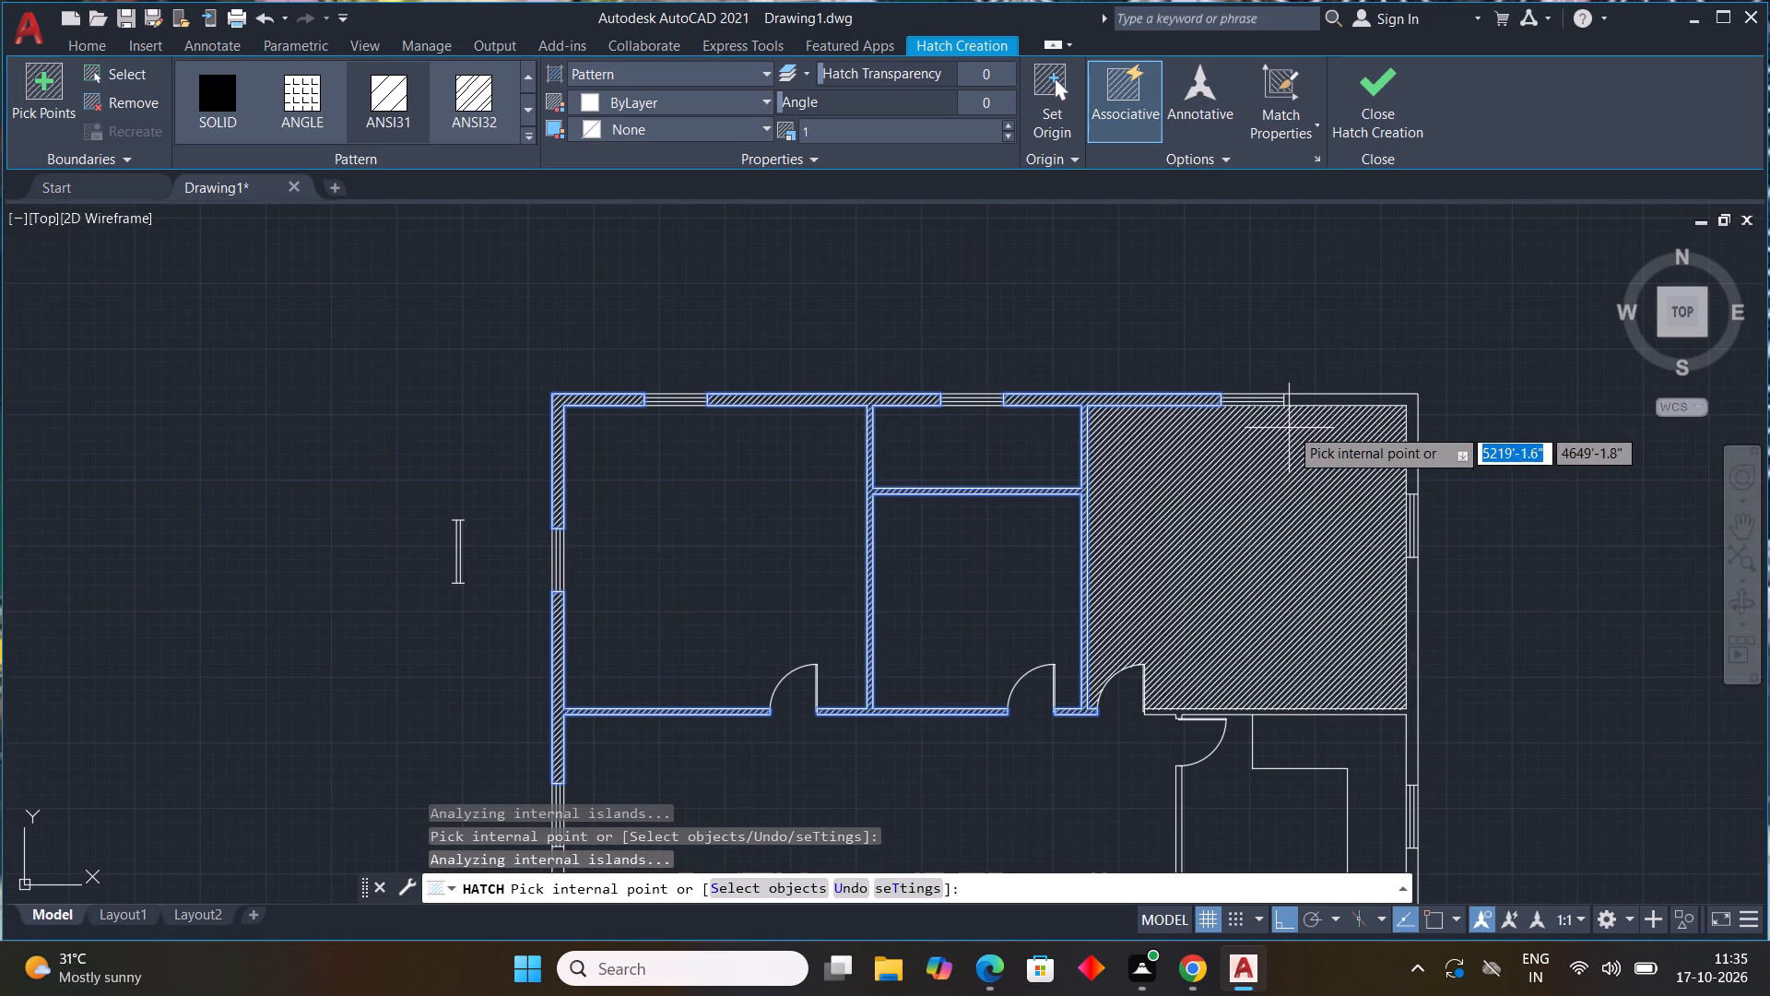
click(1332, 401)
Extend the ANSI31 hatch to the right outer wall, all lower outer wall segments and the connected partitions, and finish the hatch.
middle_drag(1416, 577, 1351, 300)
middle_click(1351, 300)
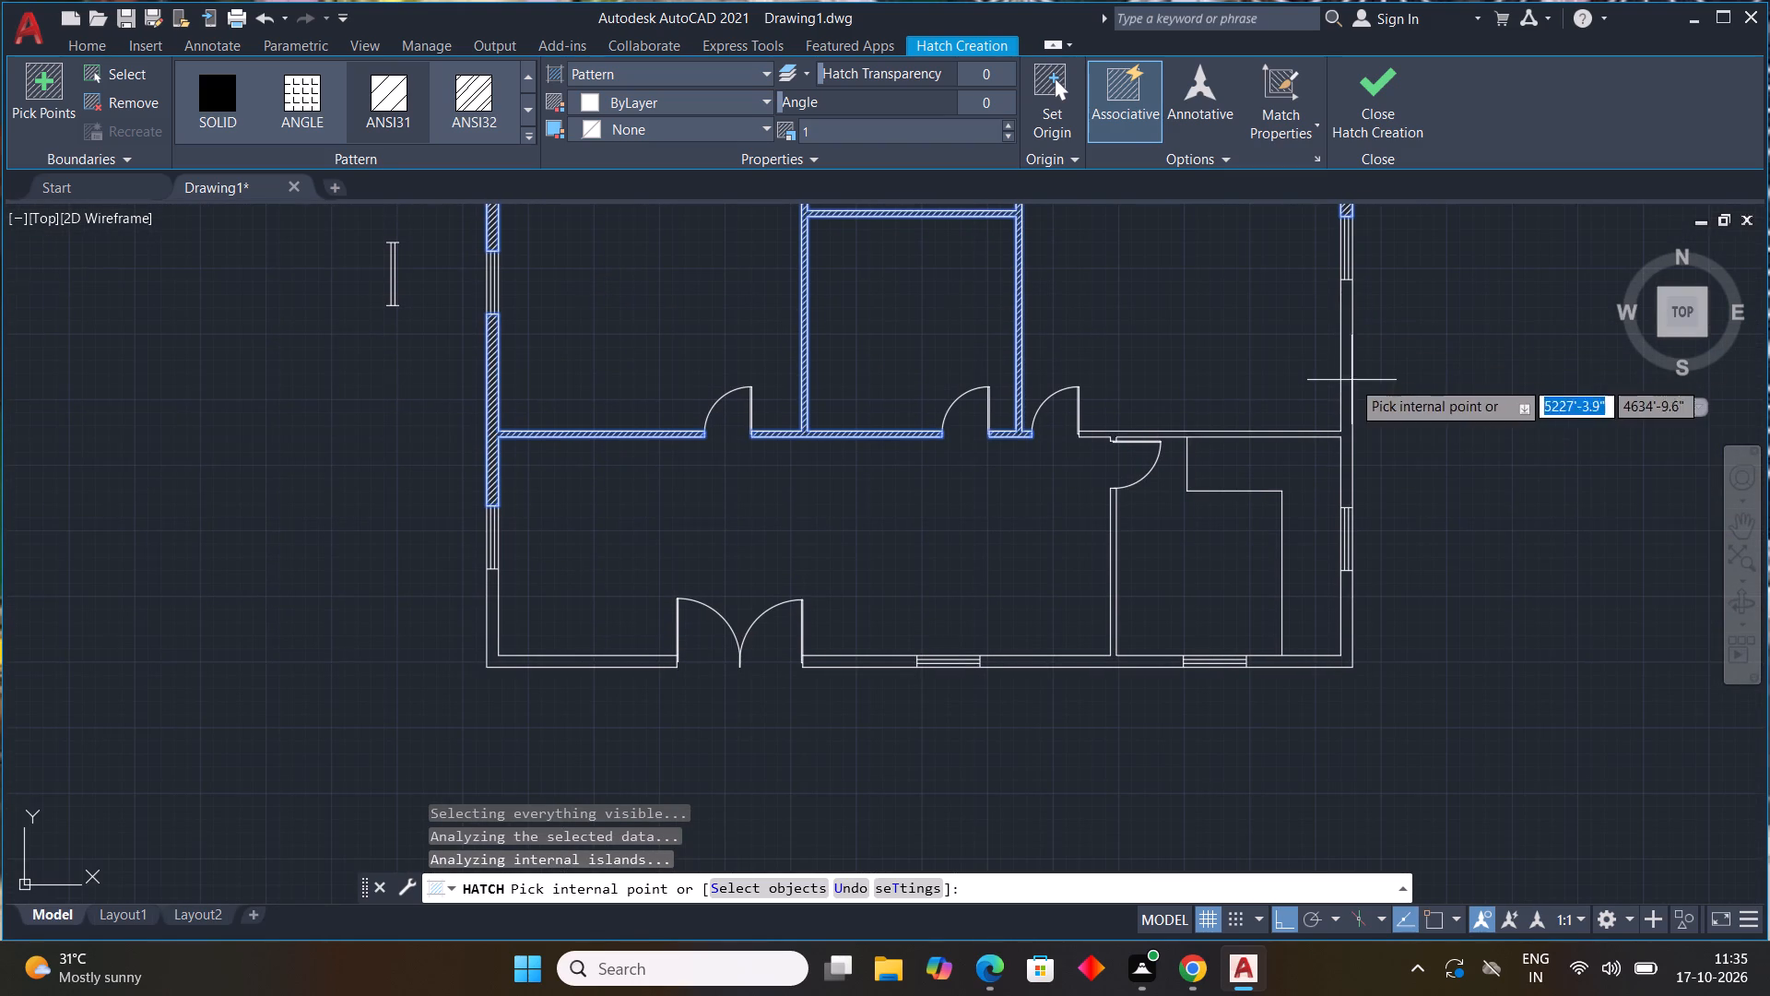
click(1349, 380)
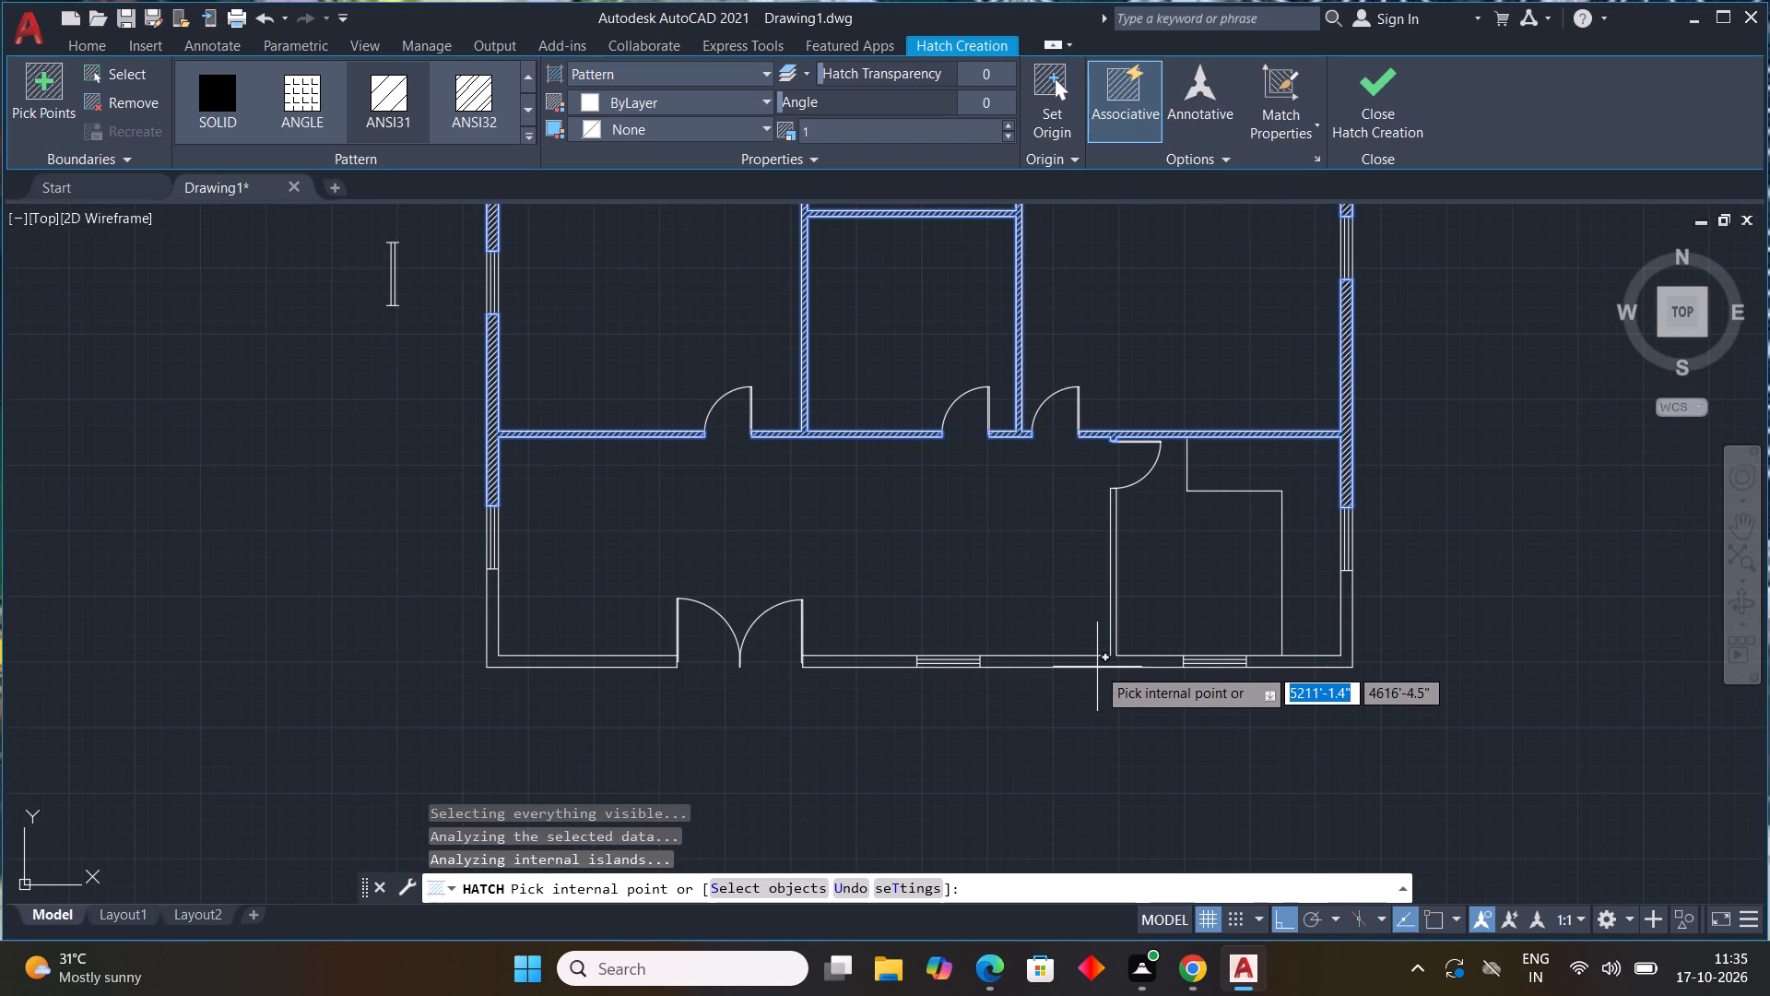
click(1097, 664)
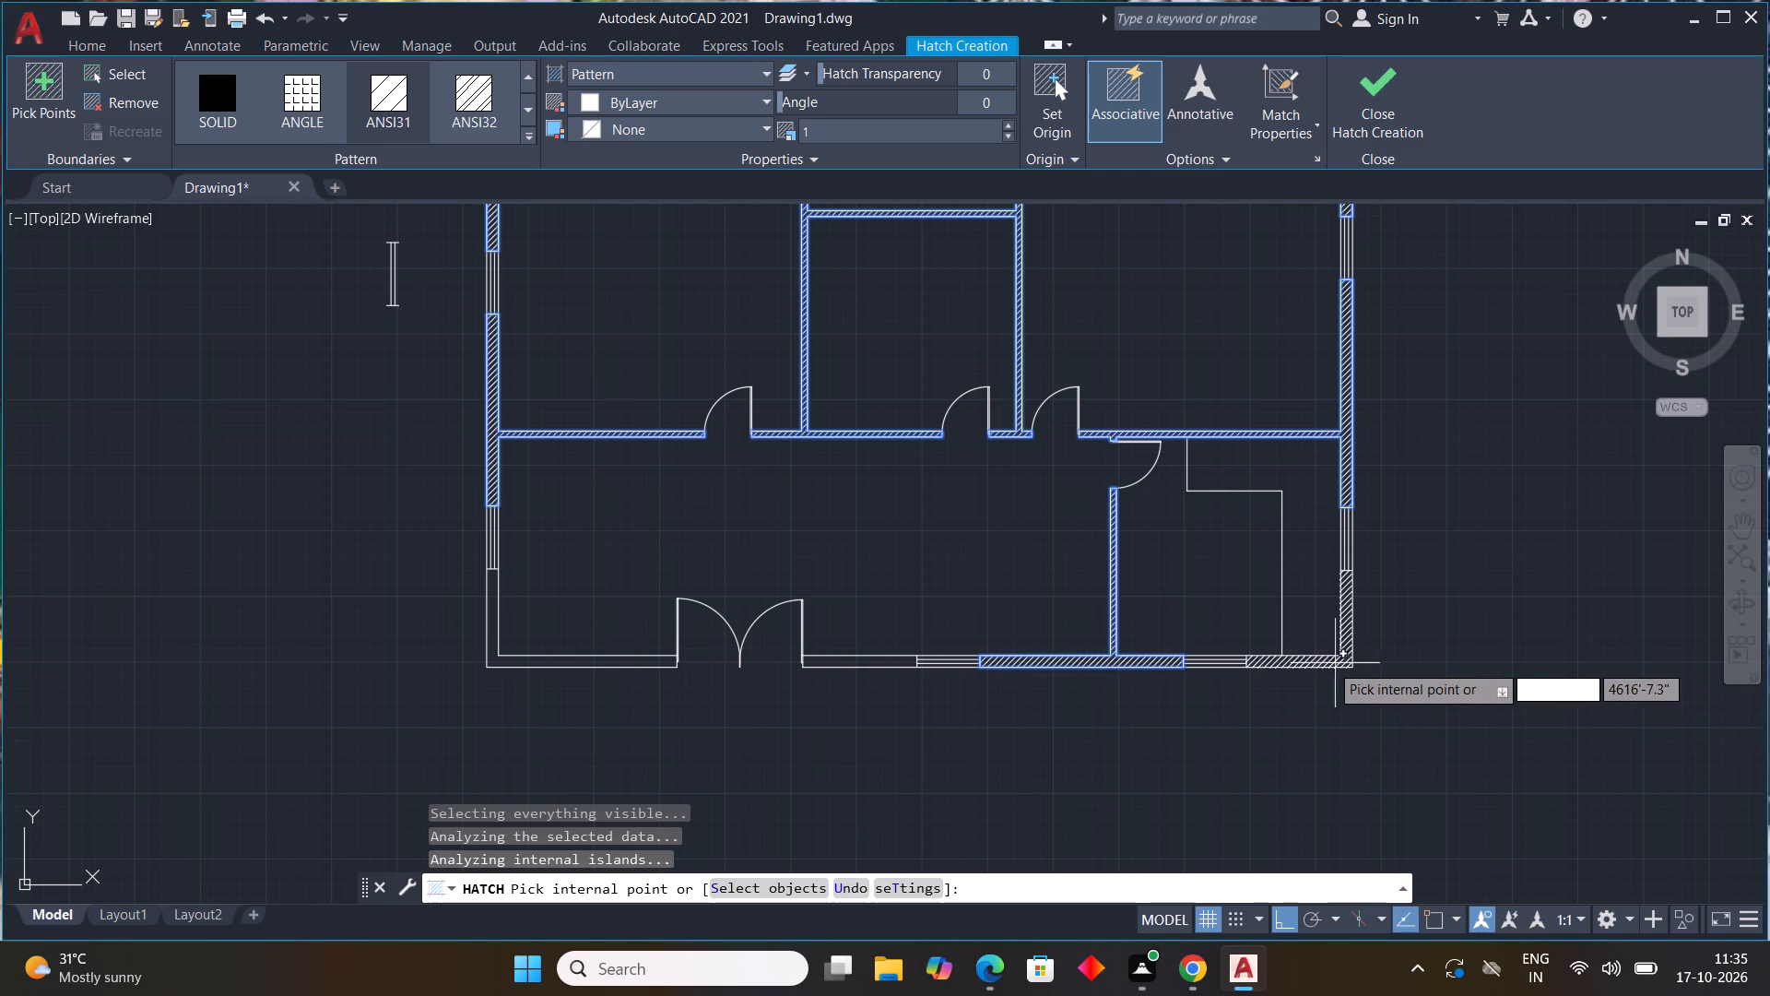
click(1328, 661)
click(893, 664)
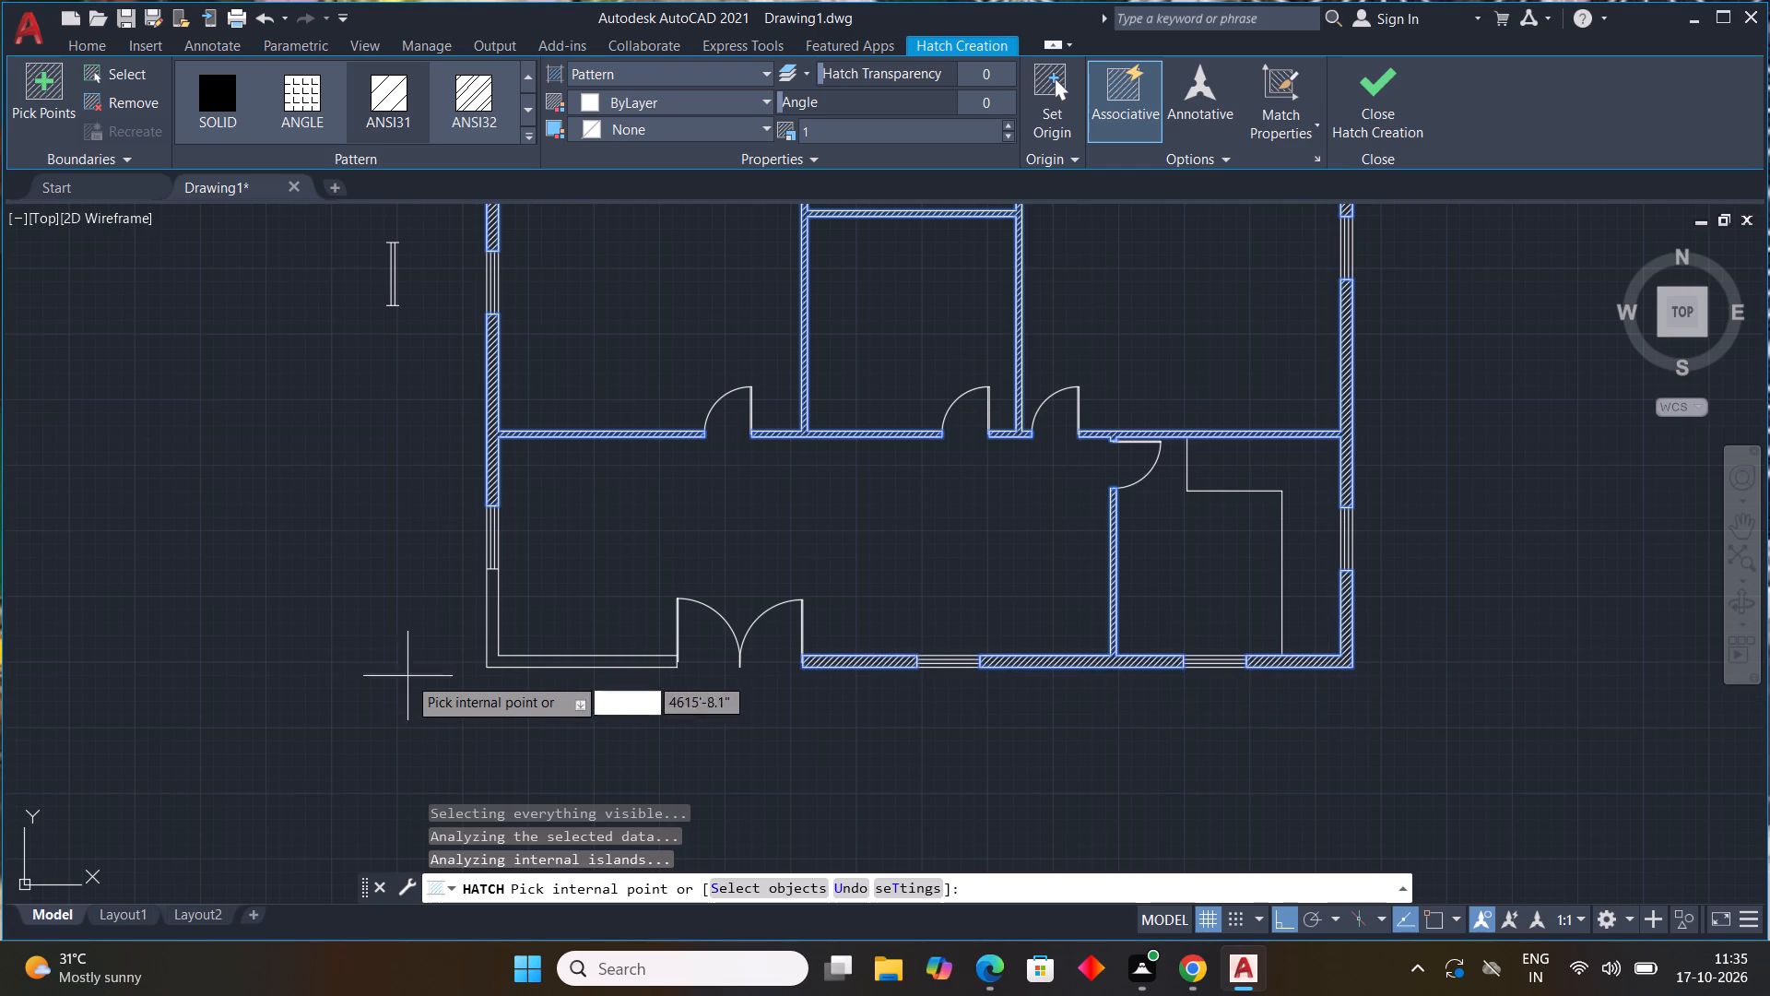
click(510, 663)
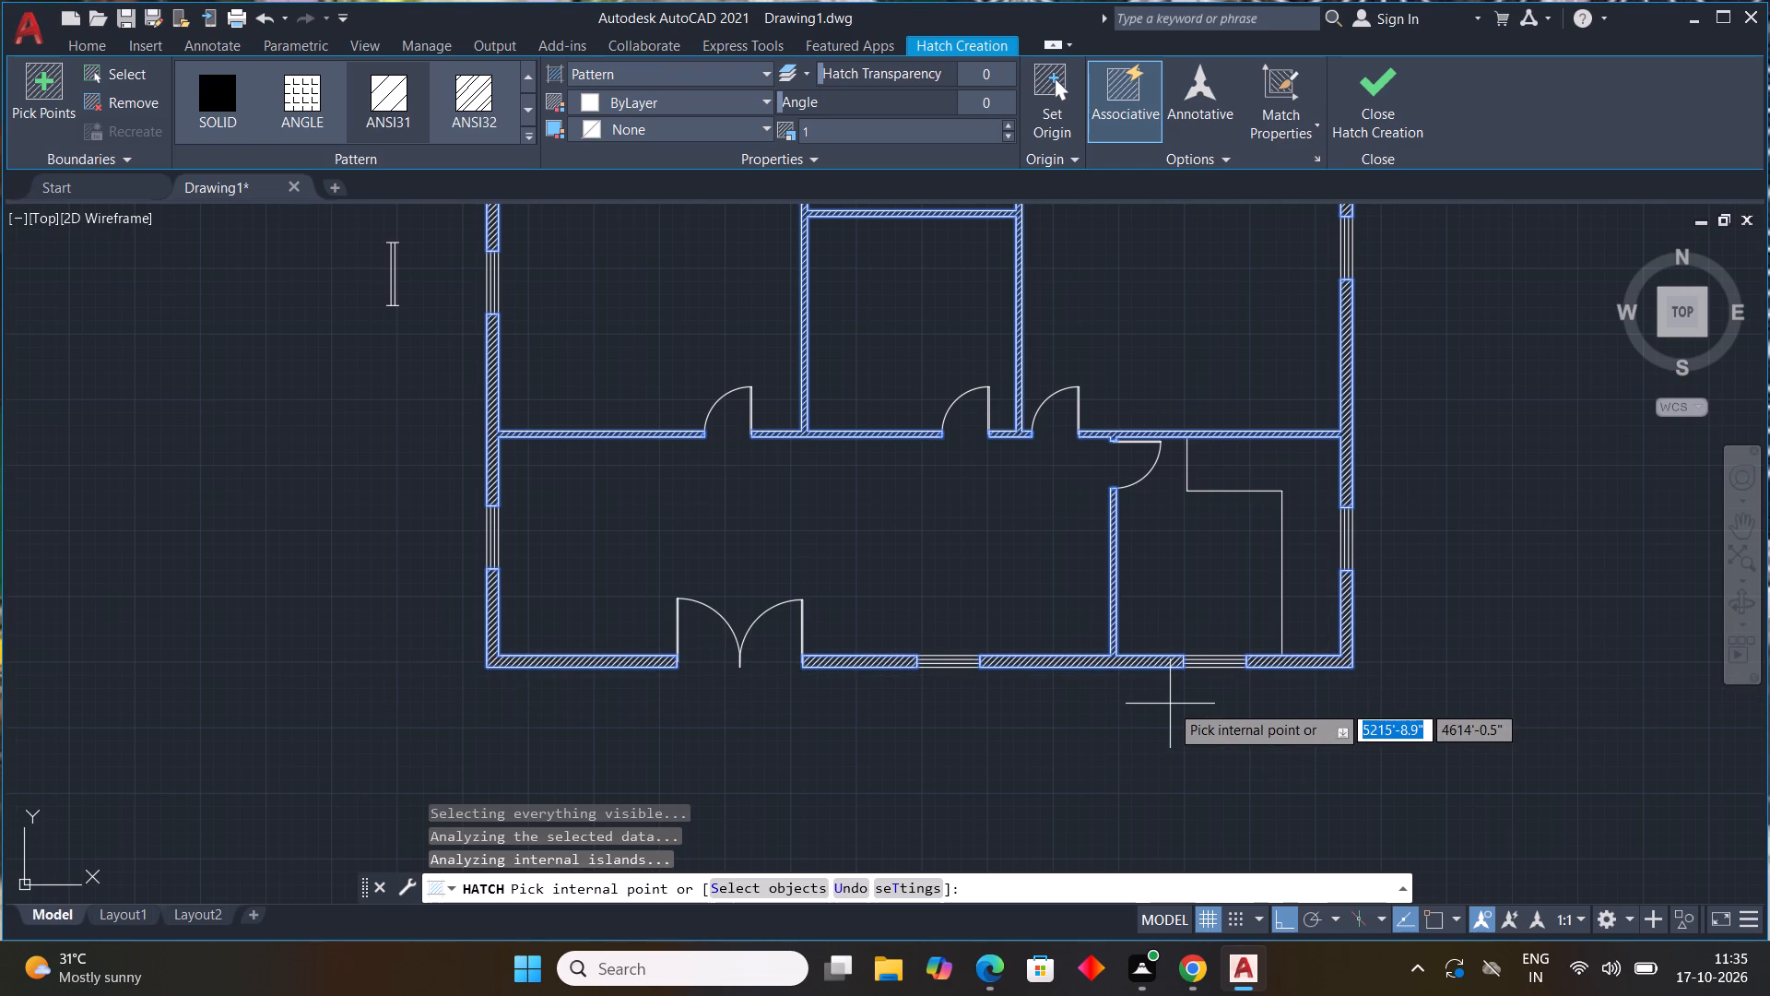
key(Escape)
key(Escape)
key(Escape)
key(Escape)
Change the colour of the wall hatch to black (0,0,0).
scroll(1065, 618, down, 2)
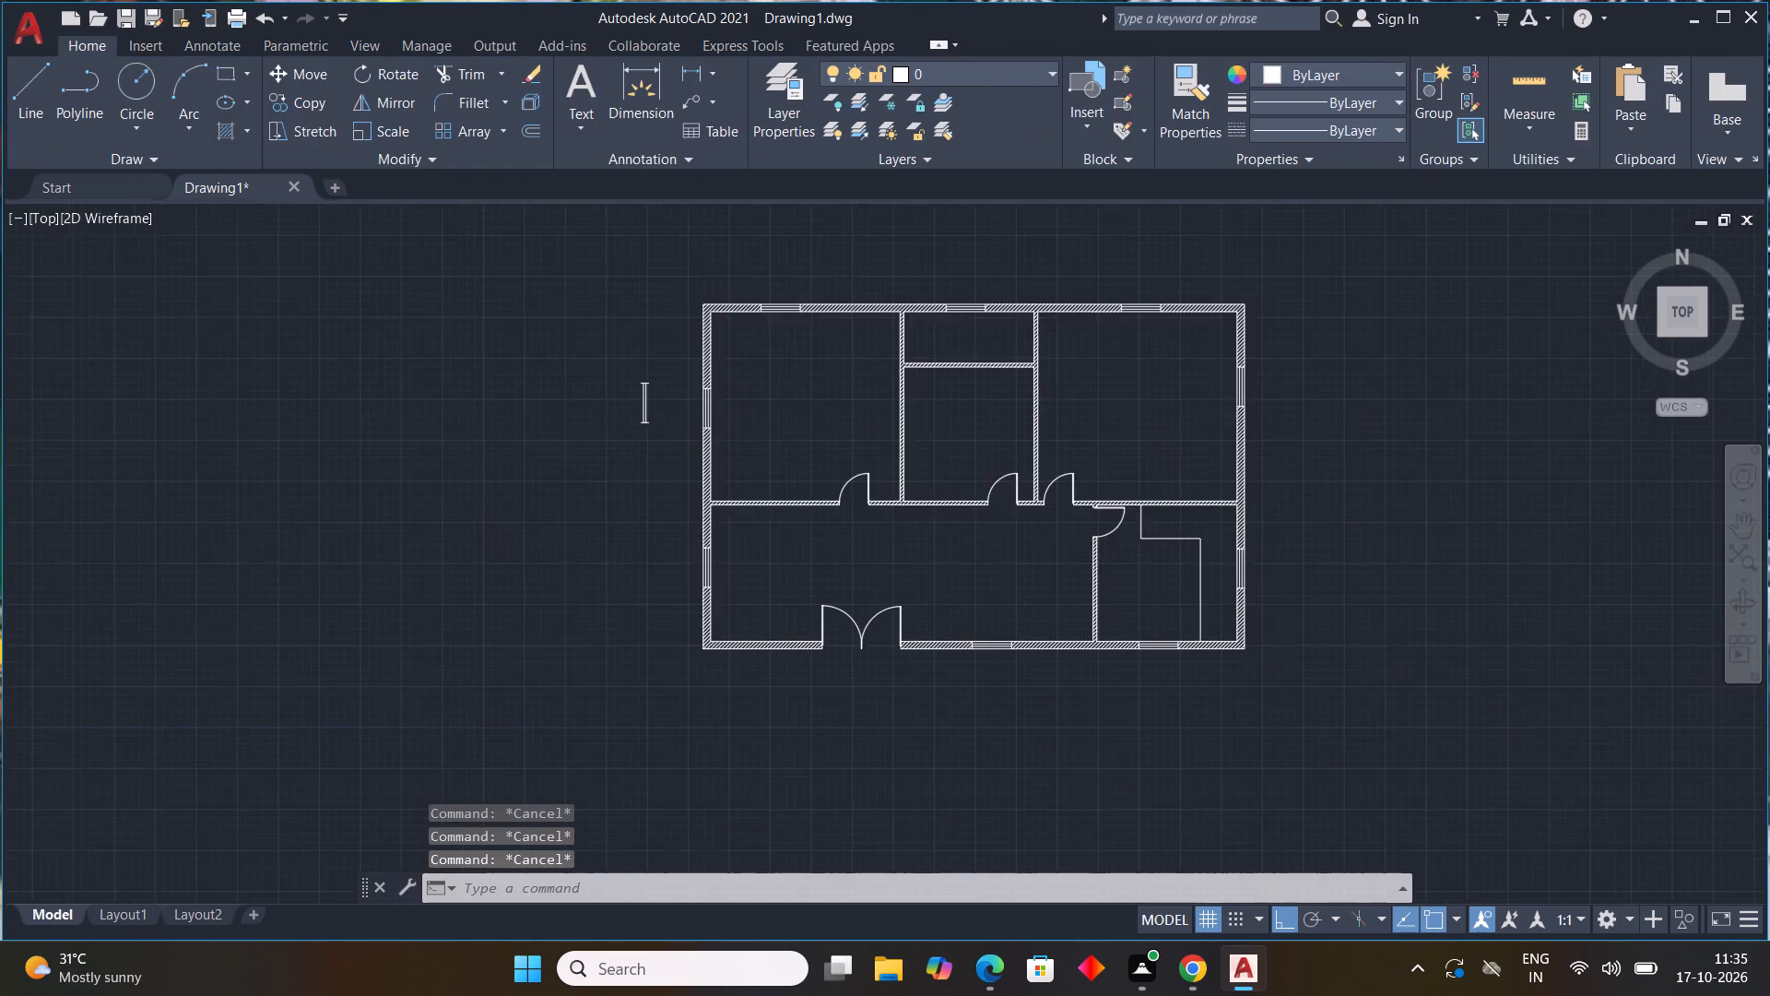
scroll(1072, 572, up, 2)
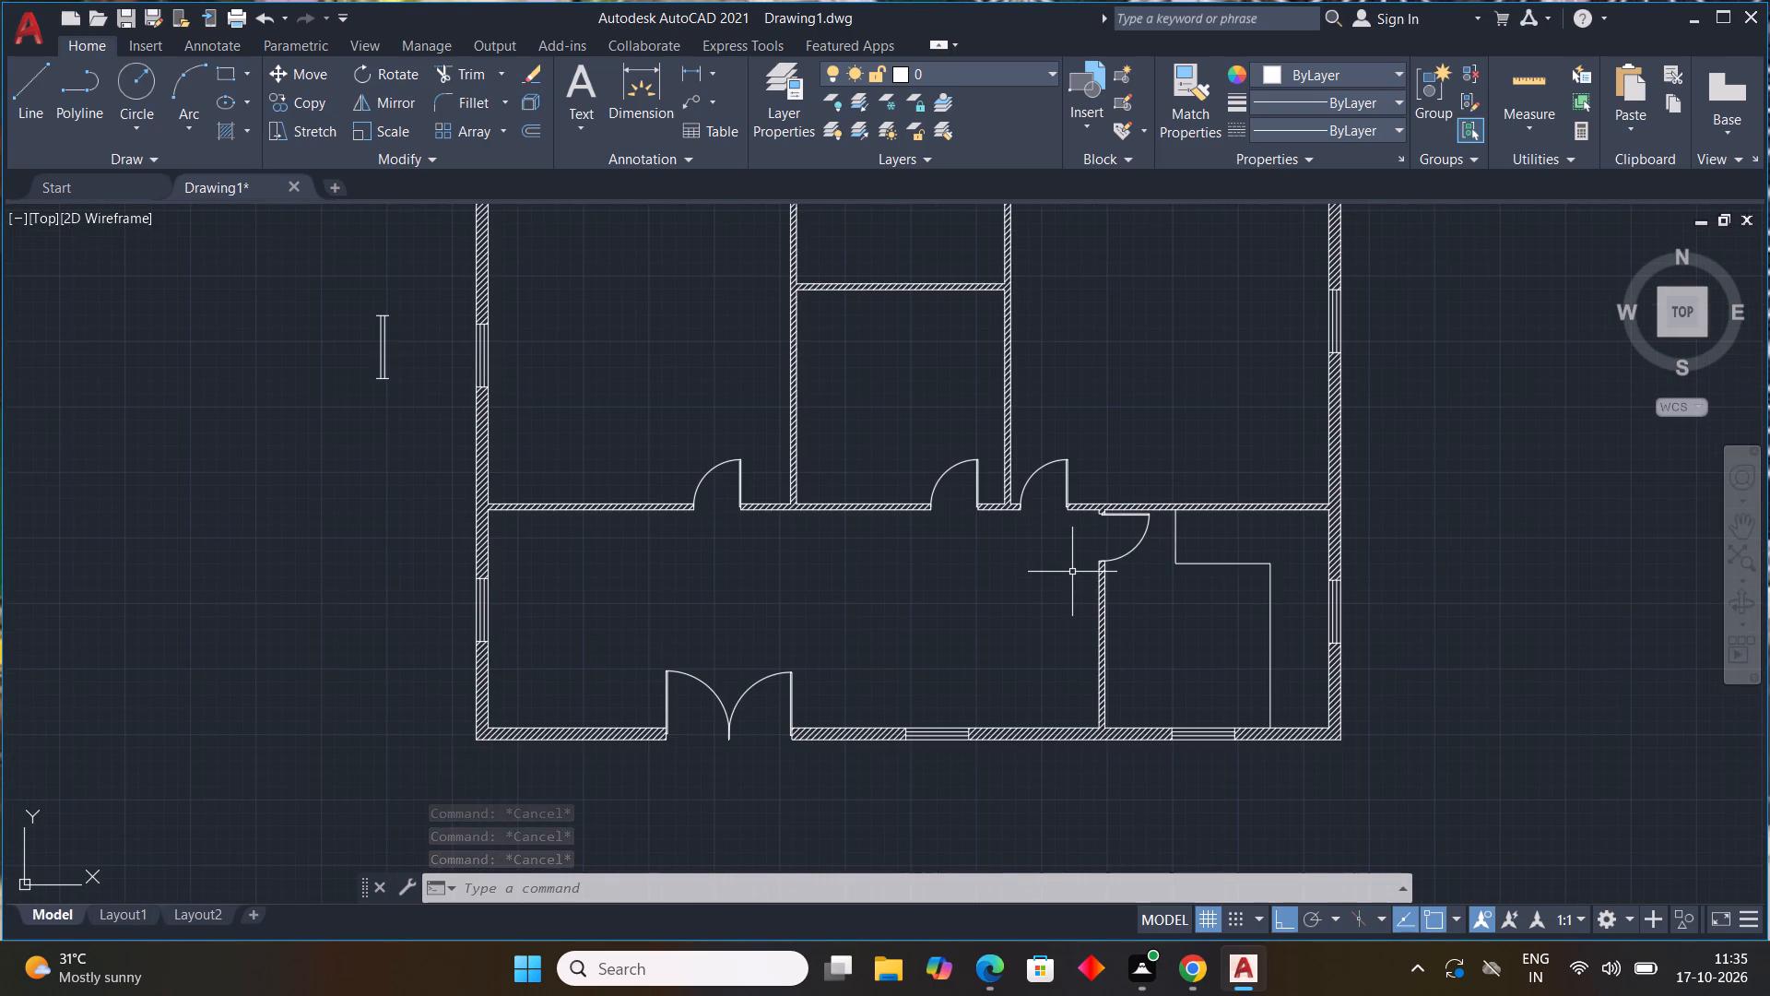
scroll(1072, 572, down, 2)
scroll(948, 528, up, 1)
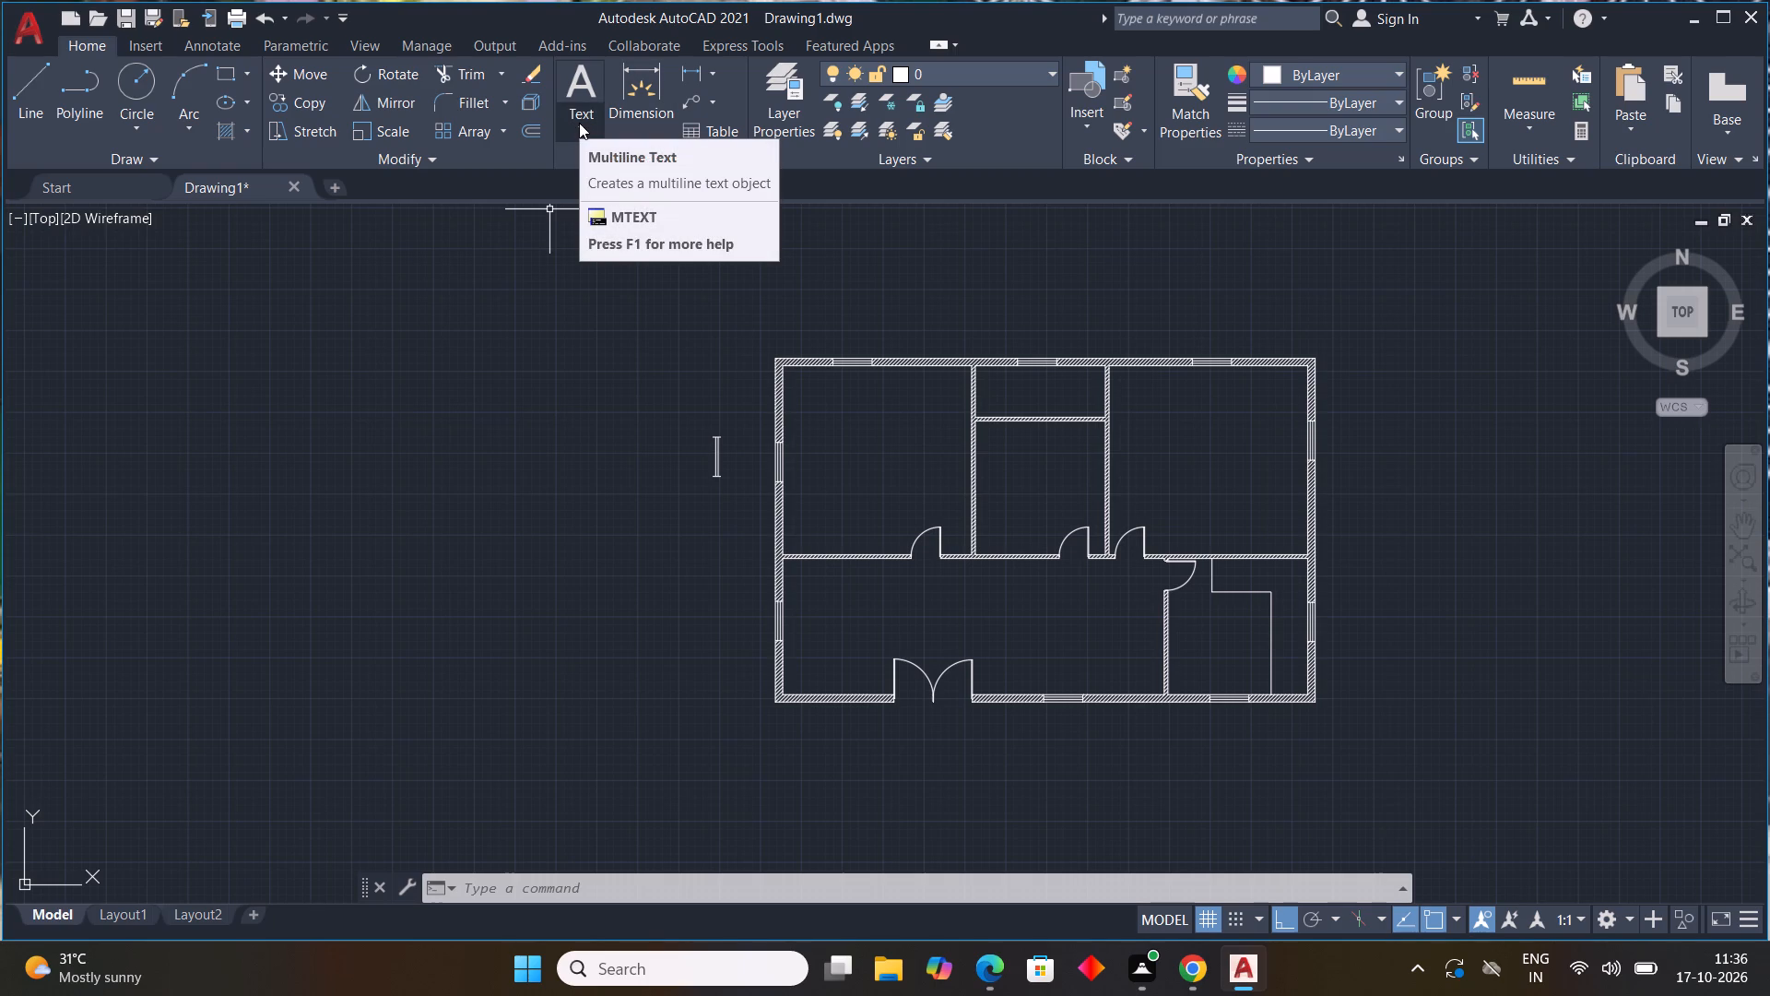
scroll(798, 584, up, 2)
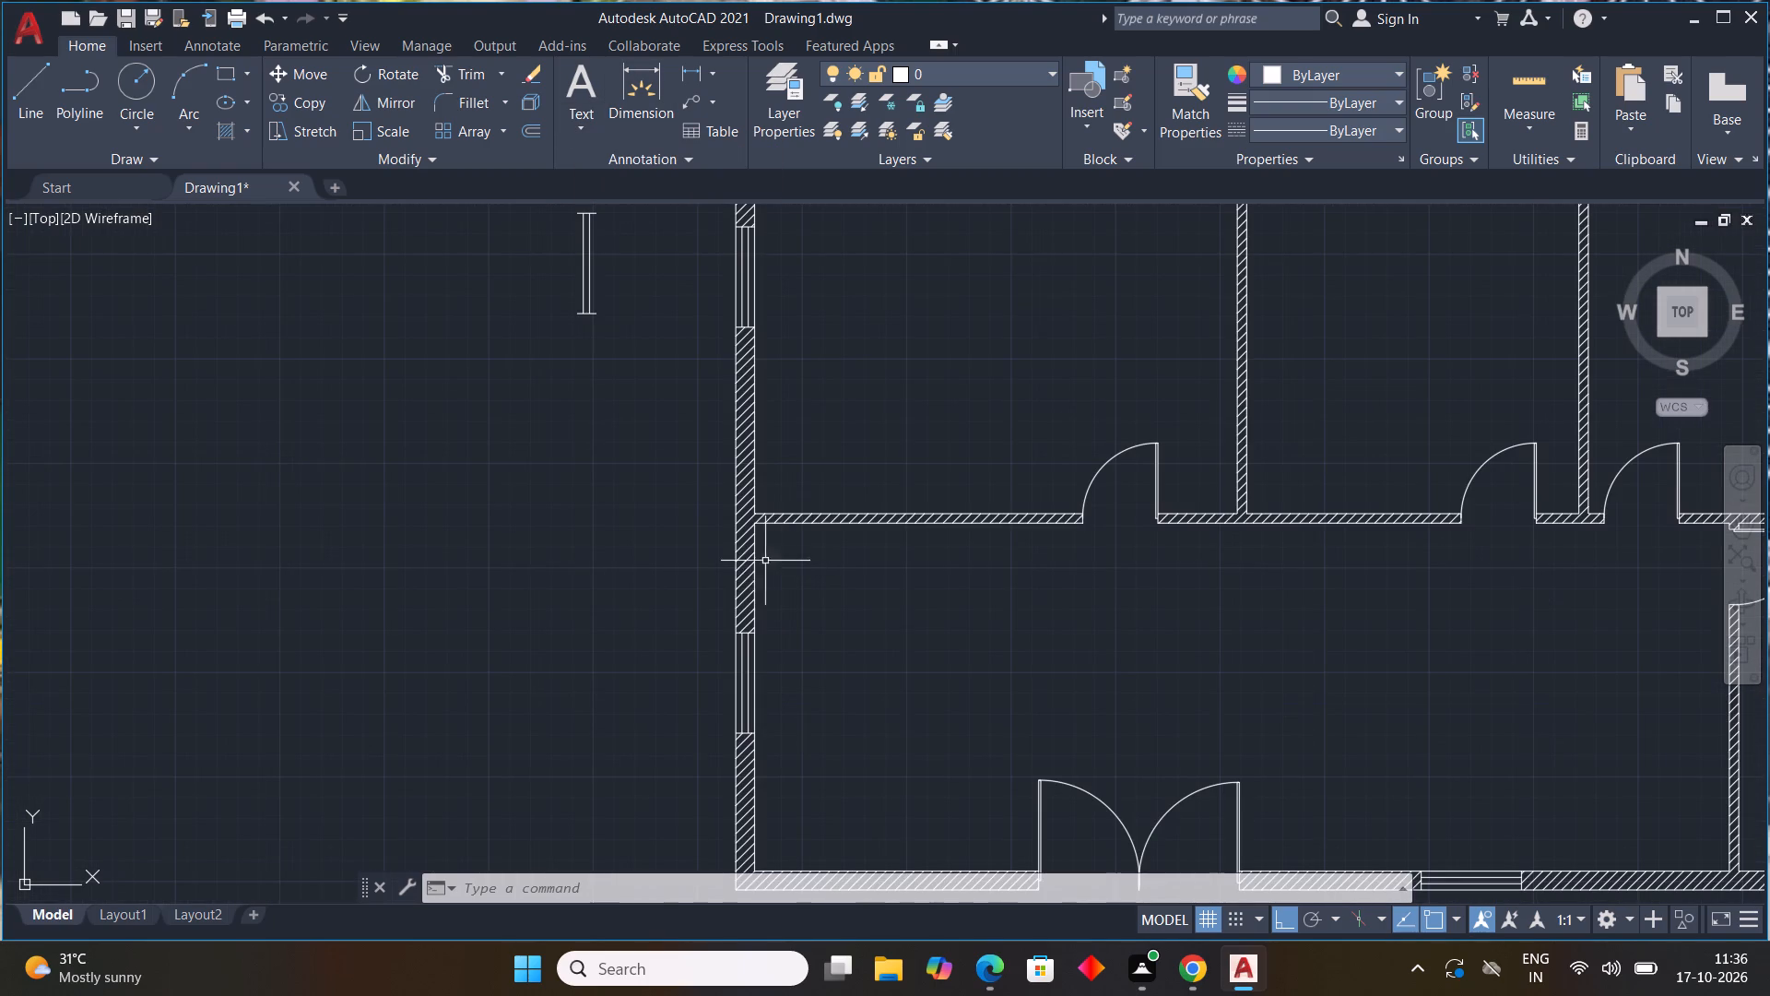
click(744, 546)
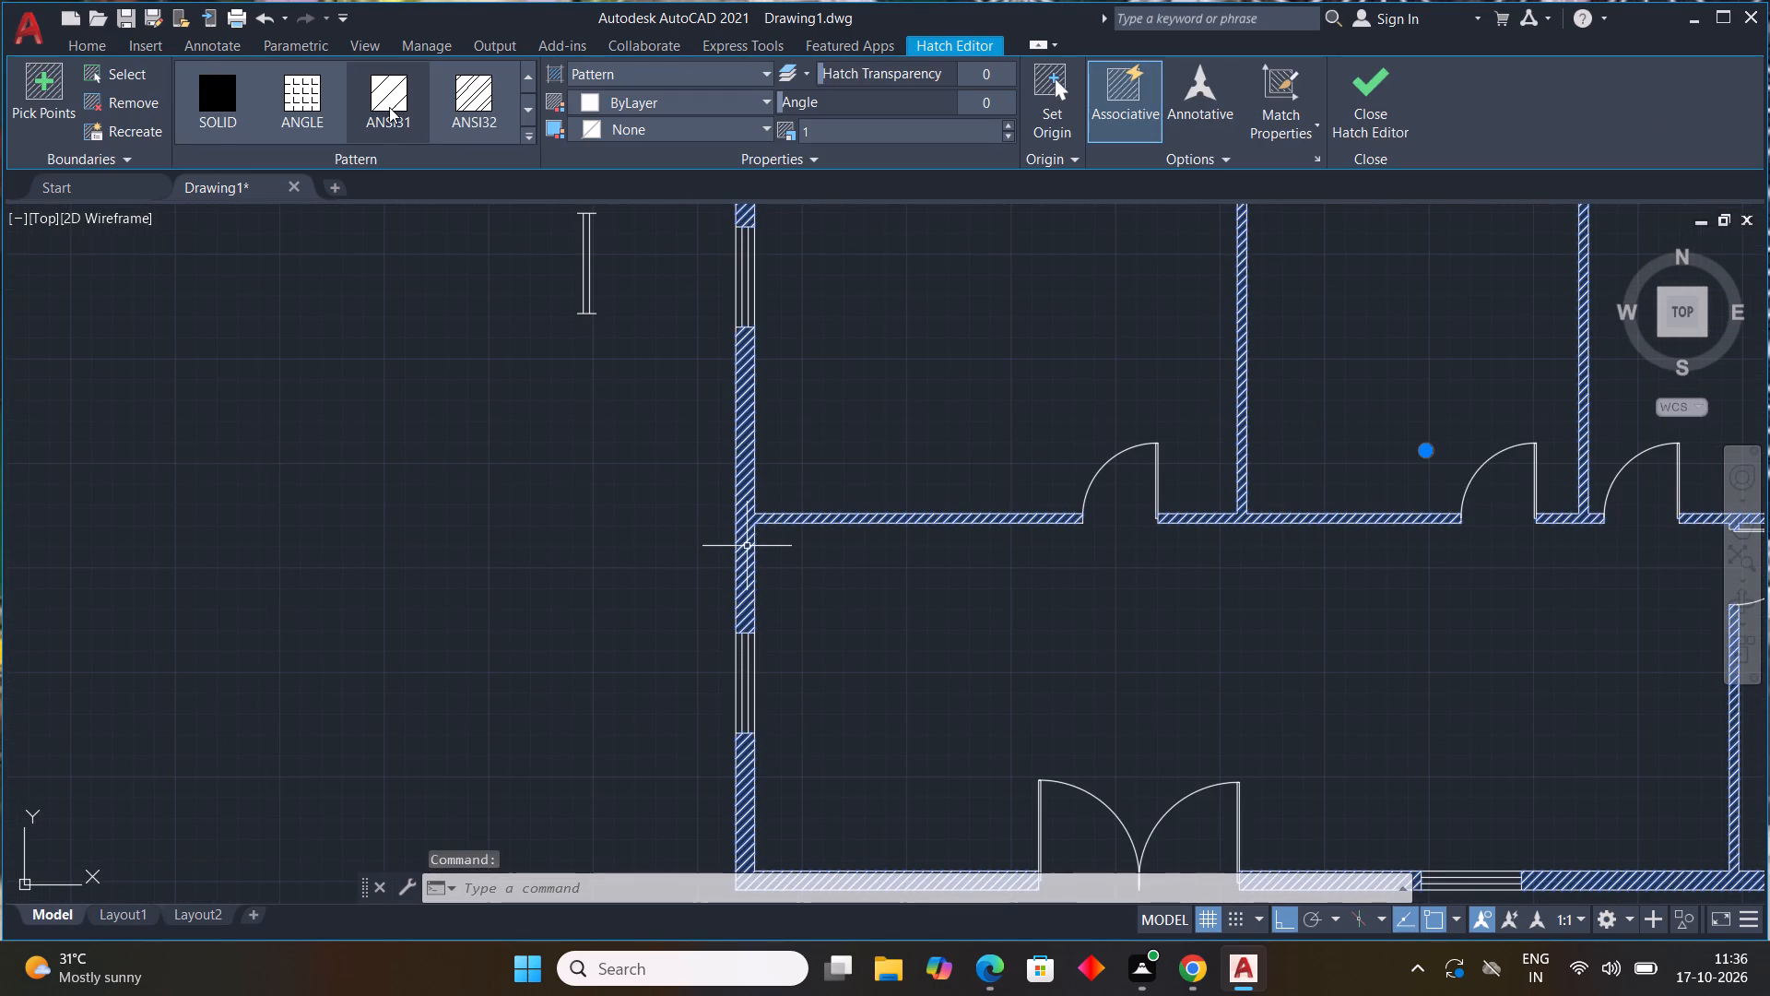
click(631, 105)
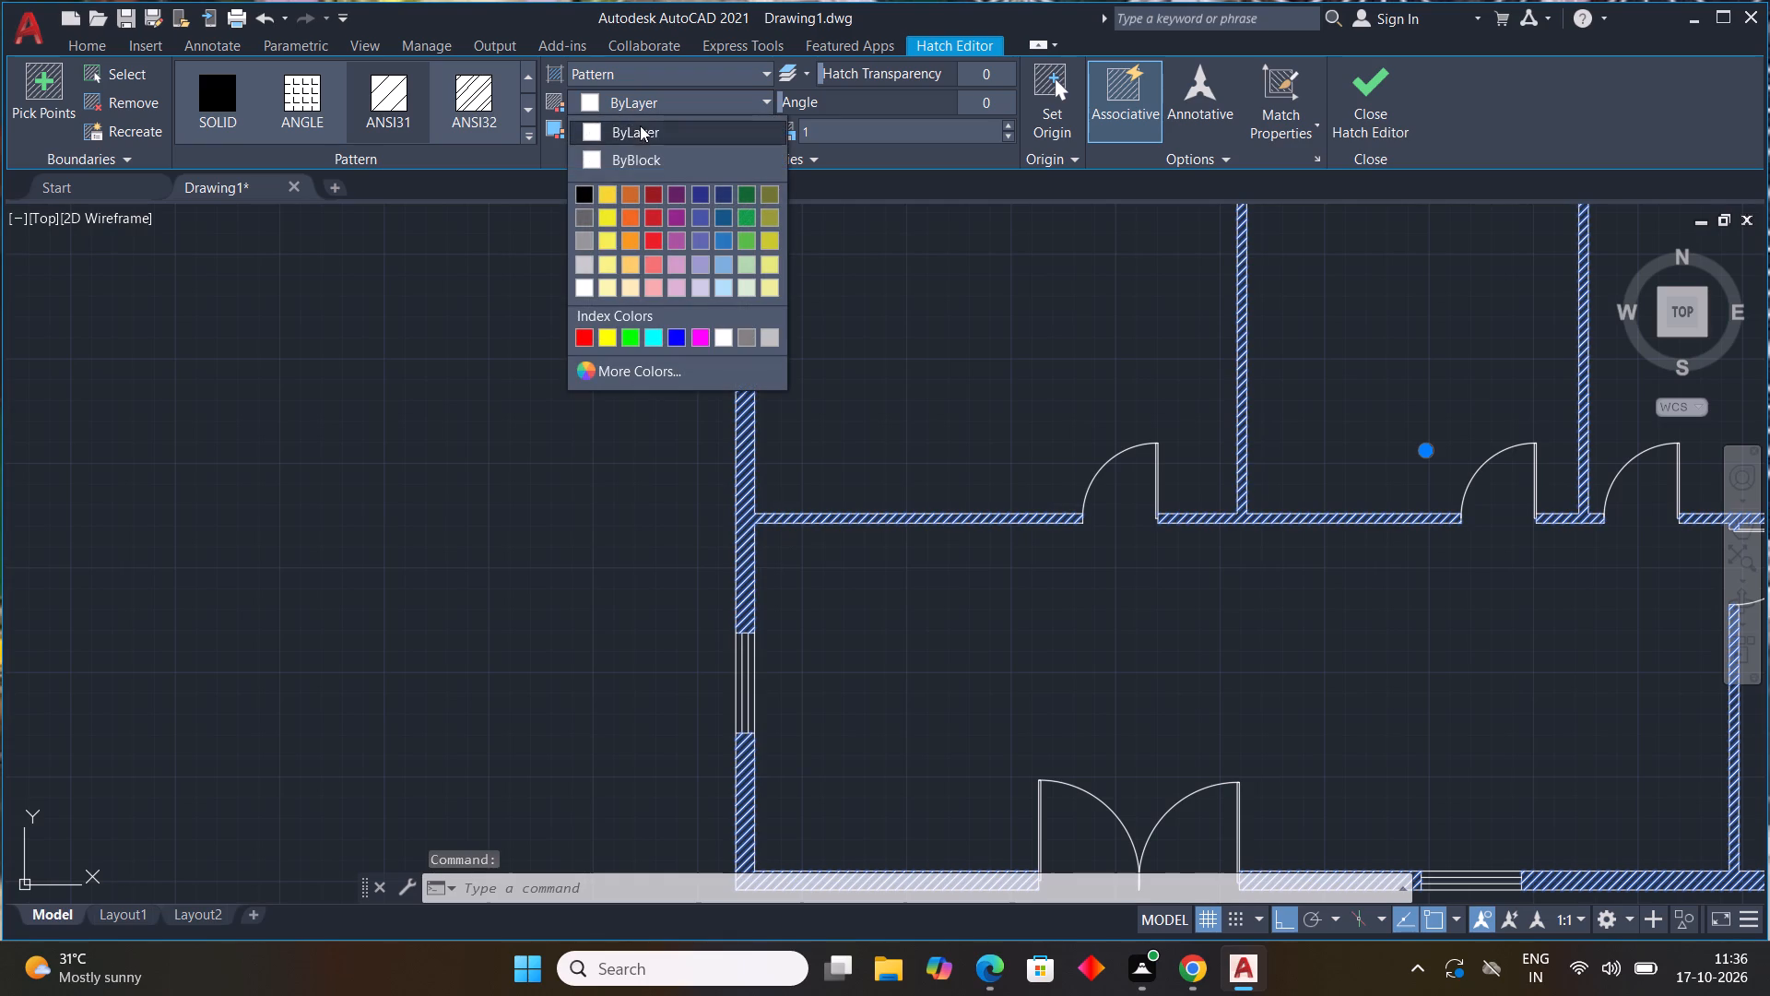
click(585, 196)
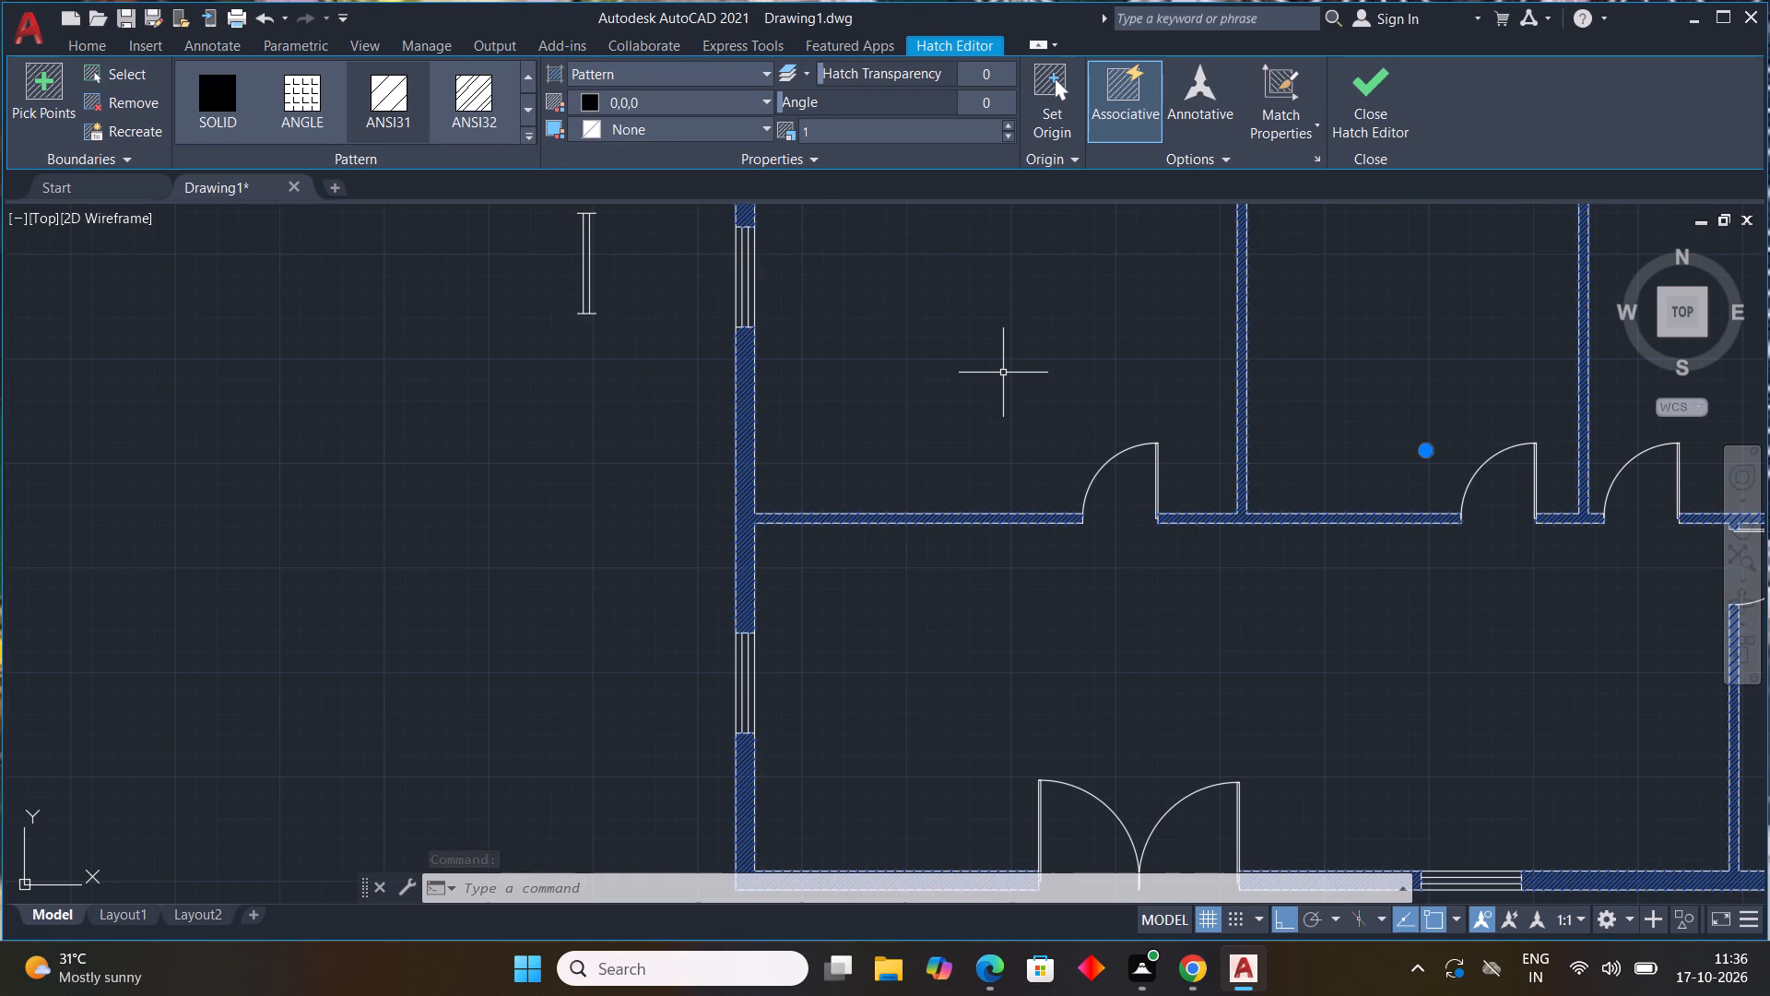
key(Escape)
Dimension the upper-left room's inner height between the partition and the upper wall, with the dimension line just inside the left wall.
scroll(1003, 374, down, 2)
middle_drag(1066, 443, 934, 474)
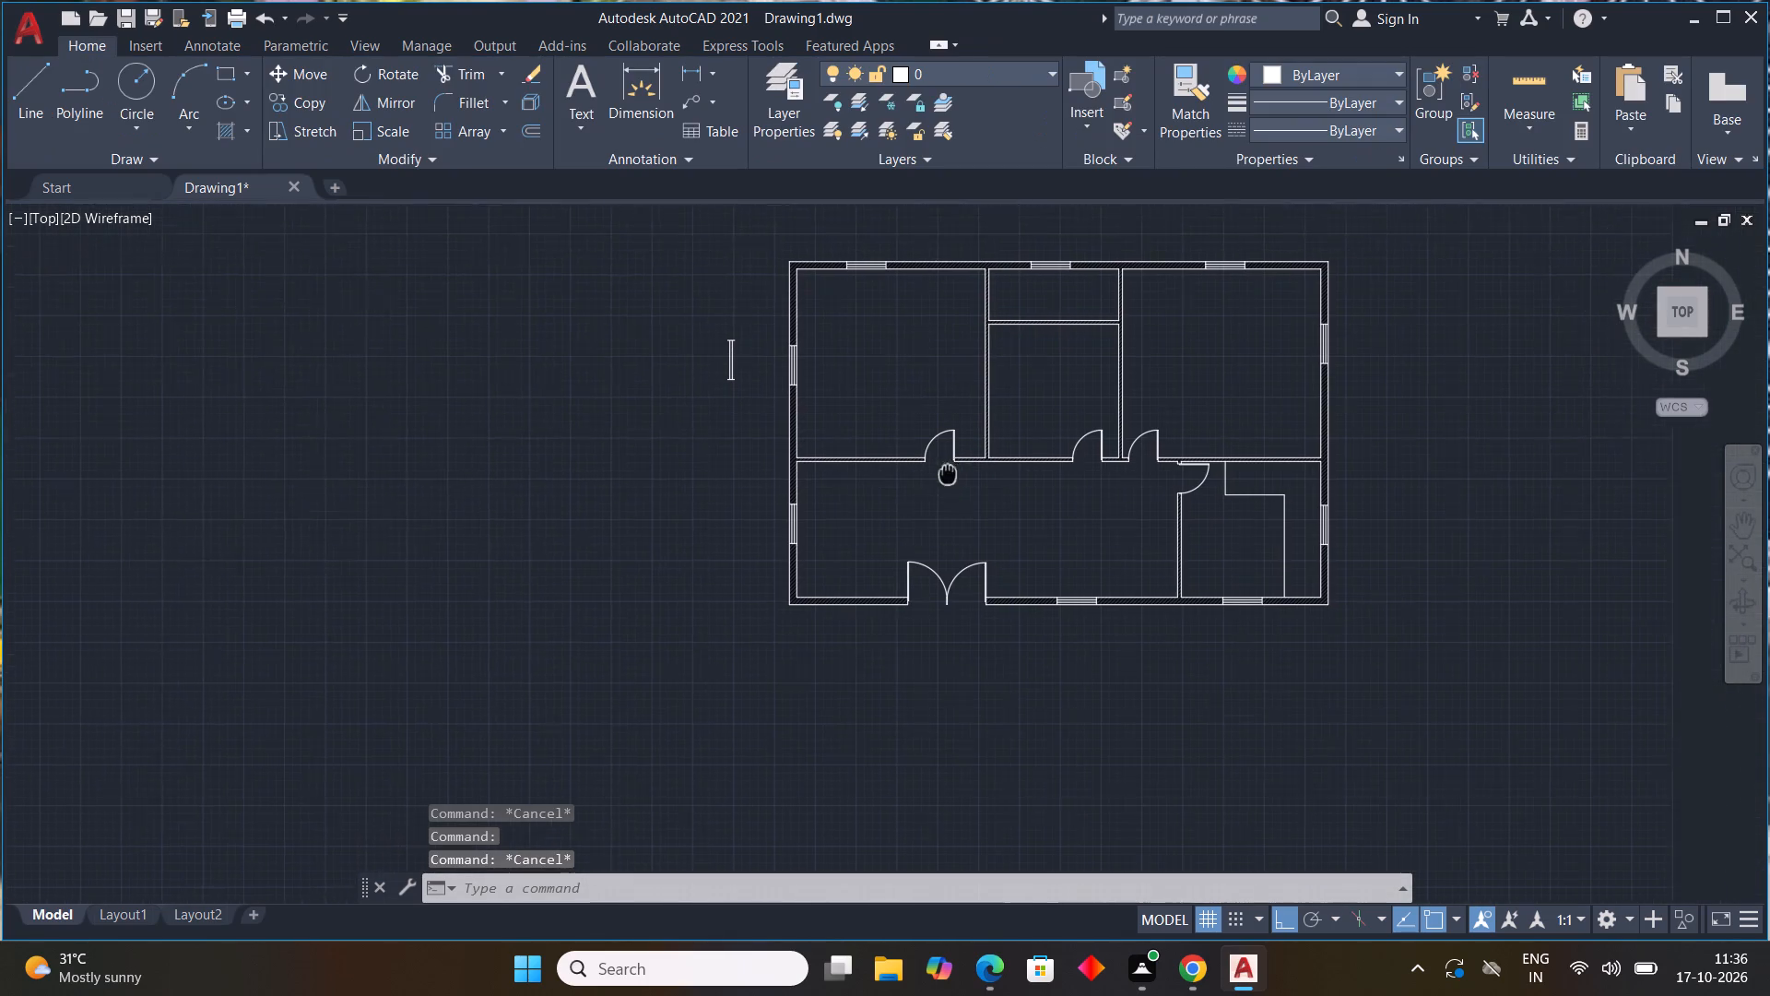
middle_drag(934, 474, 856, 485)
scroll(772, 512, up, 3)
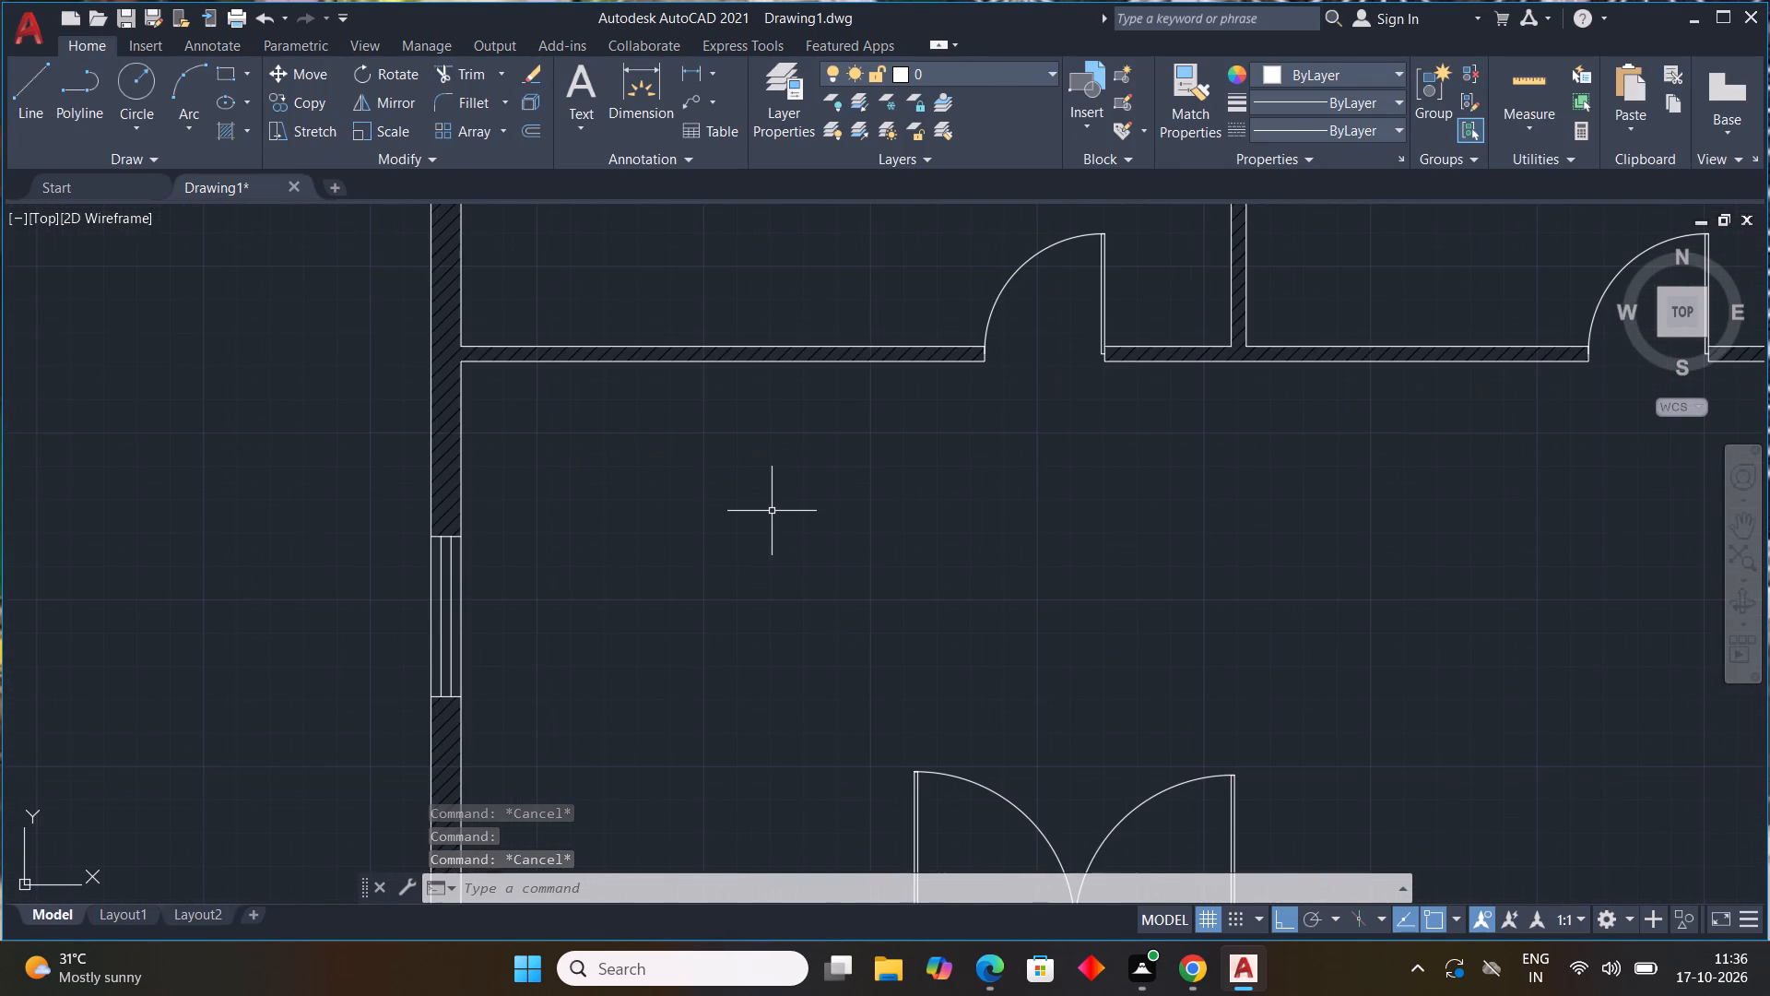
scroll(772, 511, down, 2)
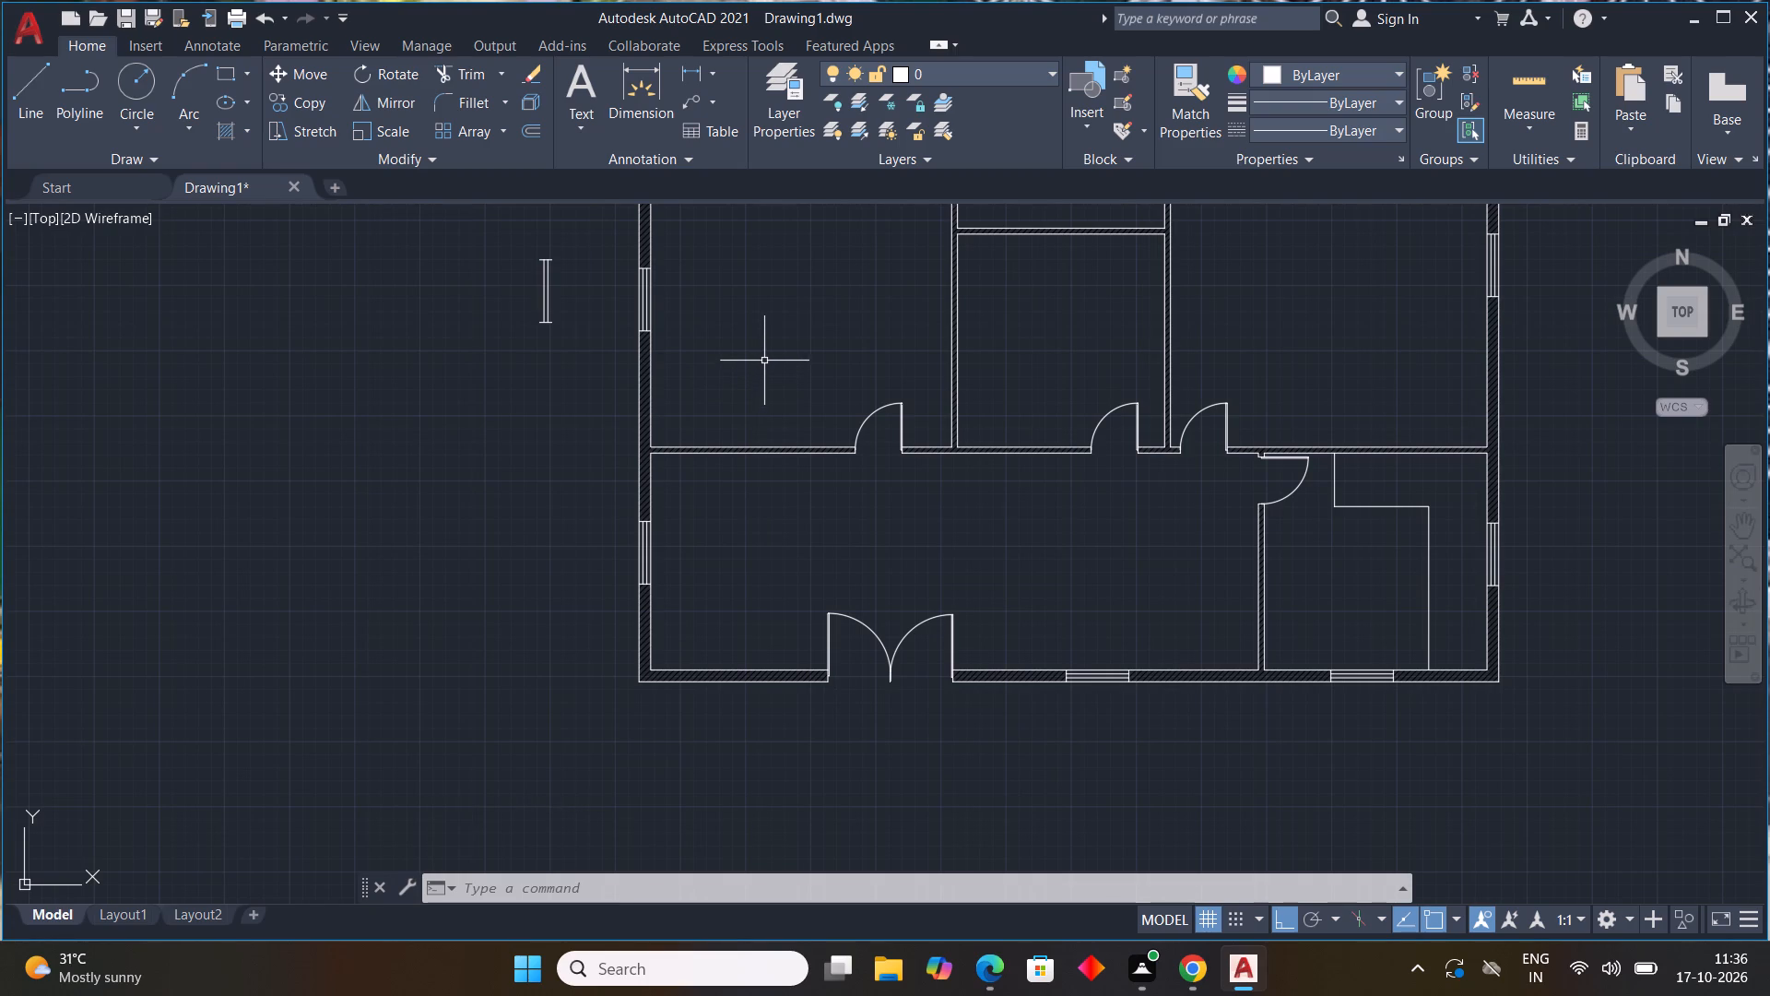
click(631, 108)
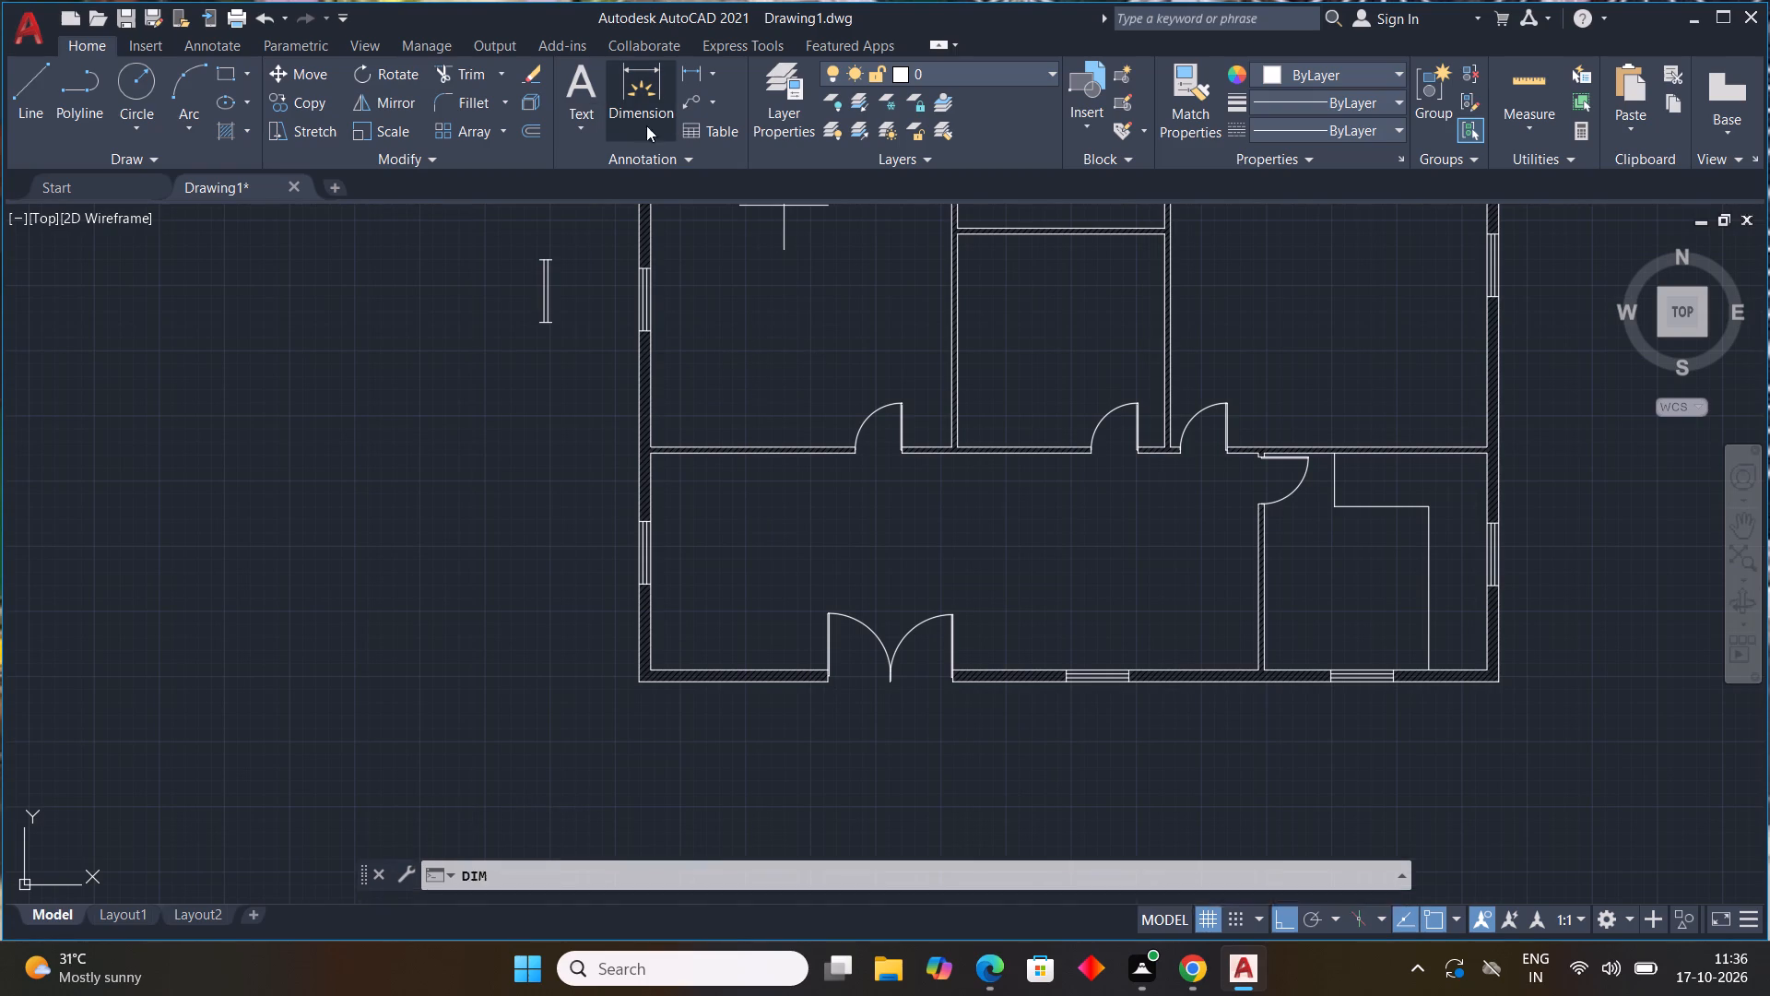
scroll(646, 447, up, 3)
click(656, 442)
scroll(780, 368, down, 3)
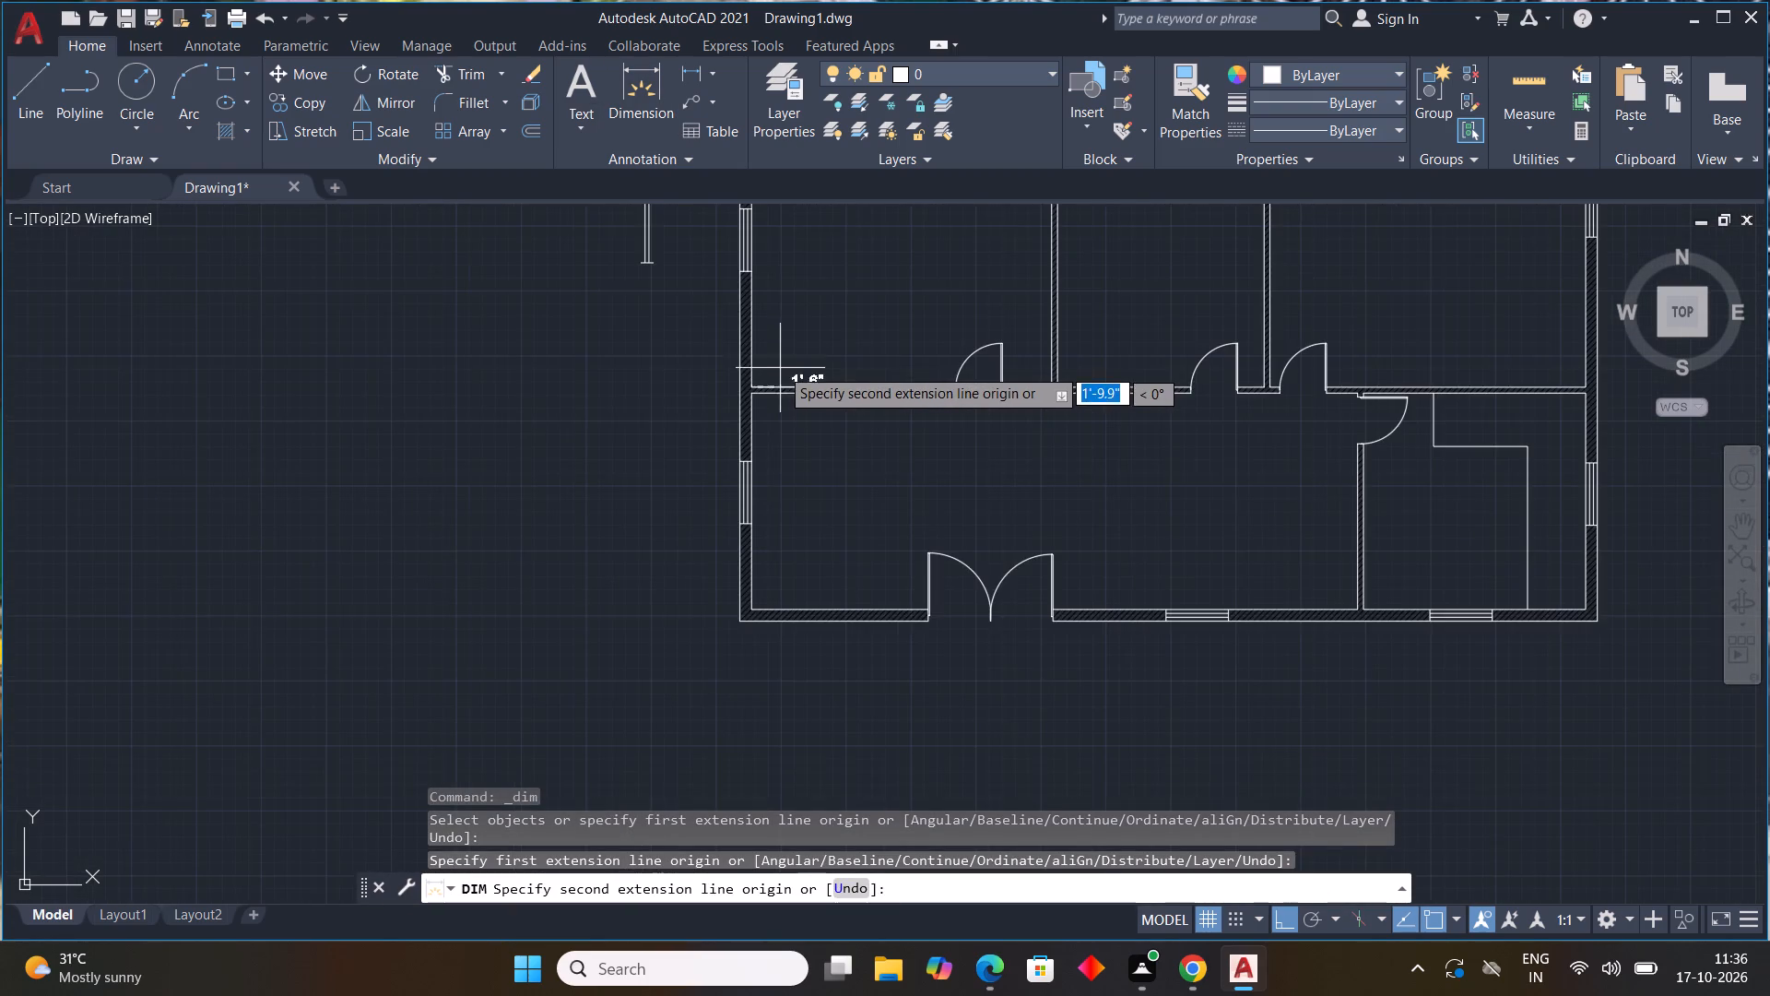
middle_drag(784, 363, 785, 658)
scroll(746, 378, up, 4)
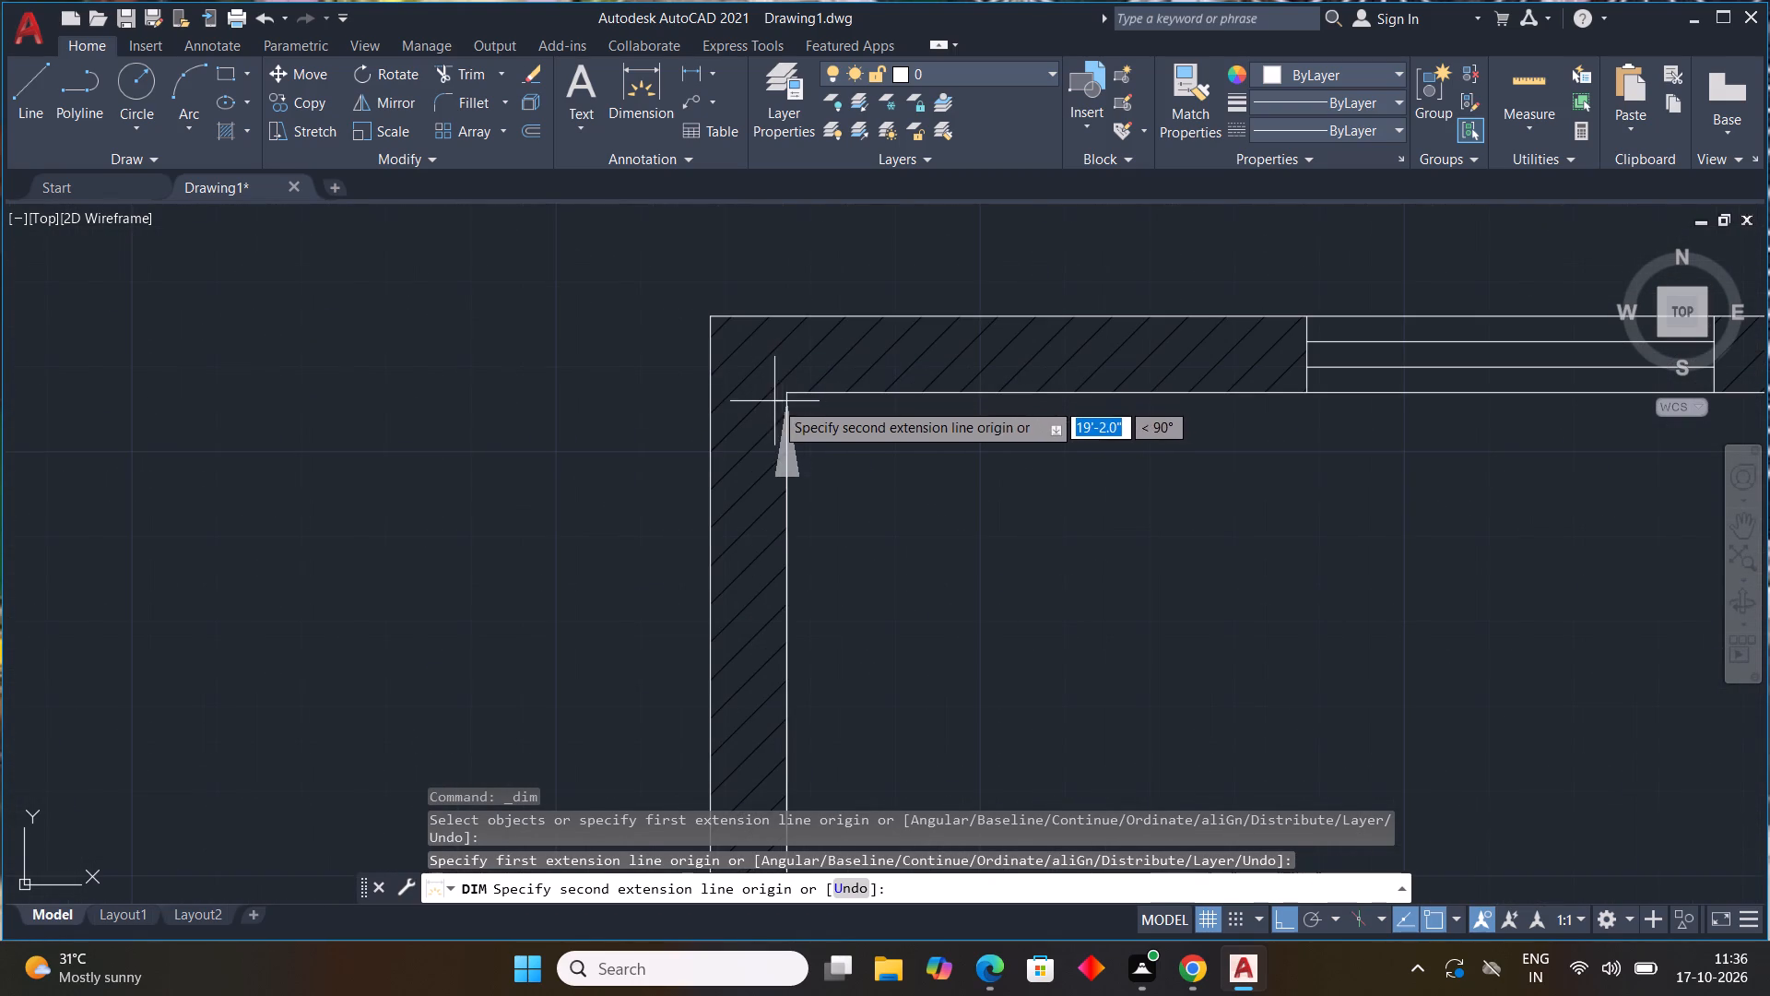
click(788, 397)
scroll(1056, 468, down, 1)
middle_drag(1046, 461, 778, 142)
scroll(822, 189, down, 2)
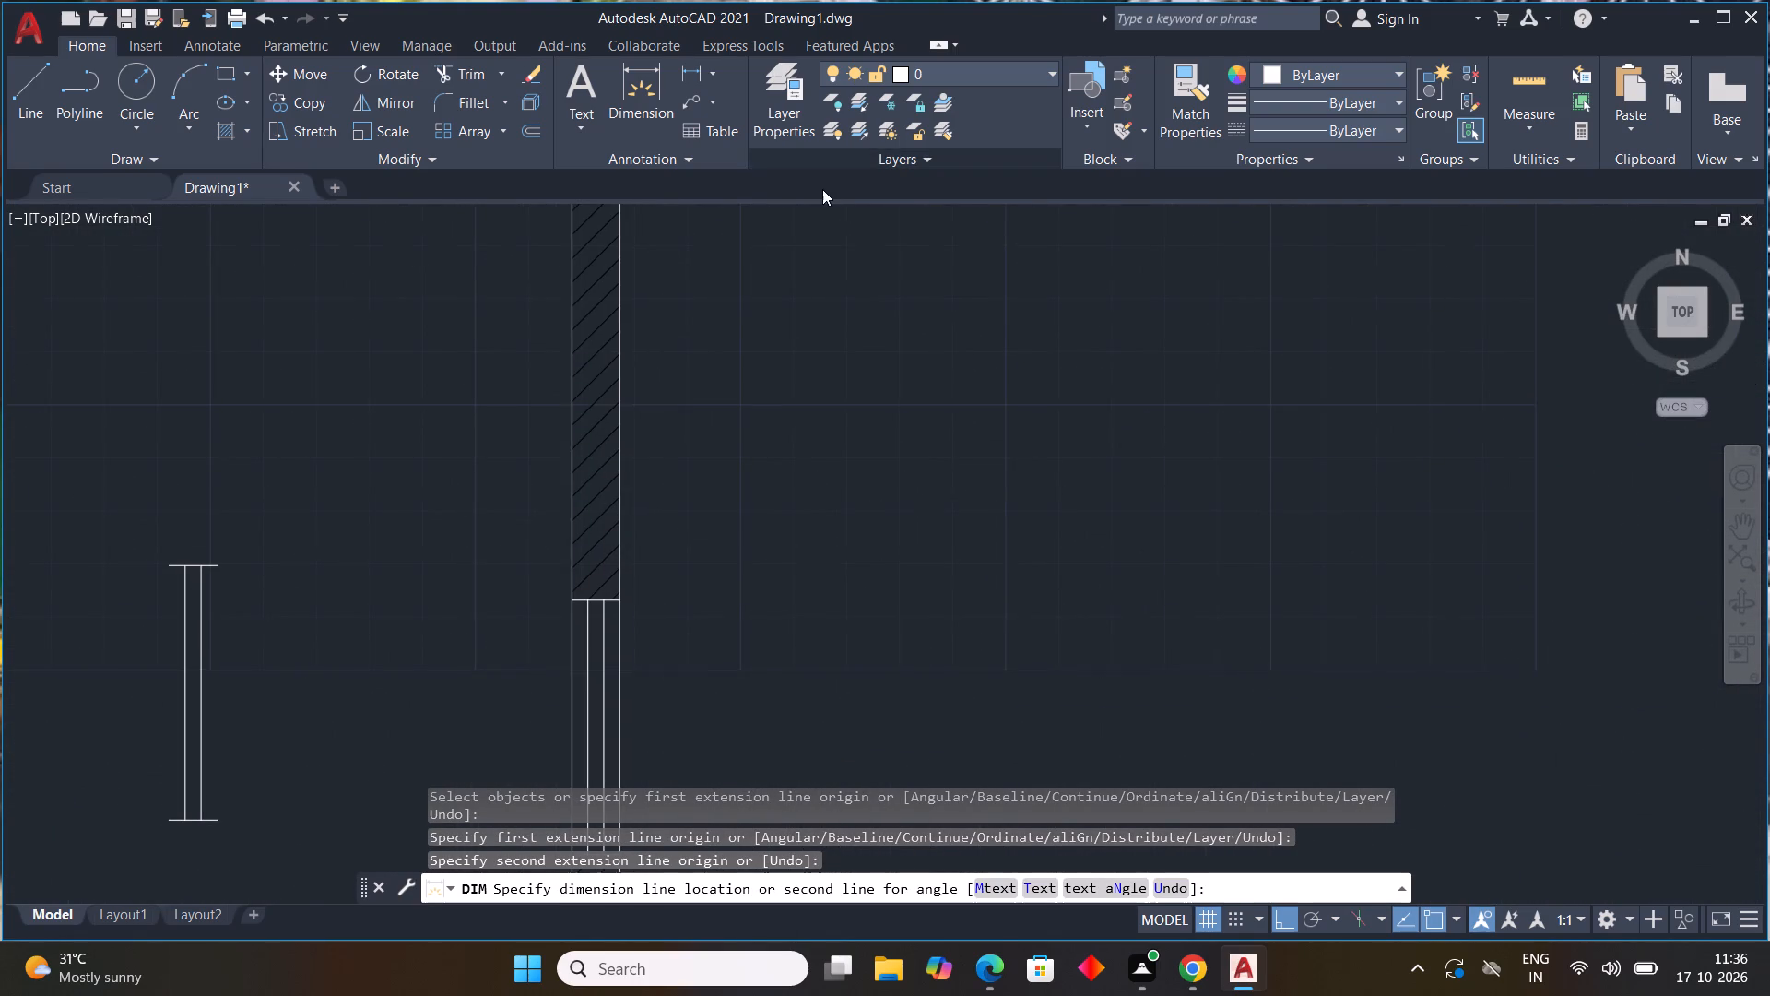
scroll(843, 279, down, 4)
scroll(829, 281, up, 2)
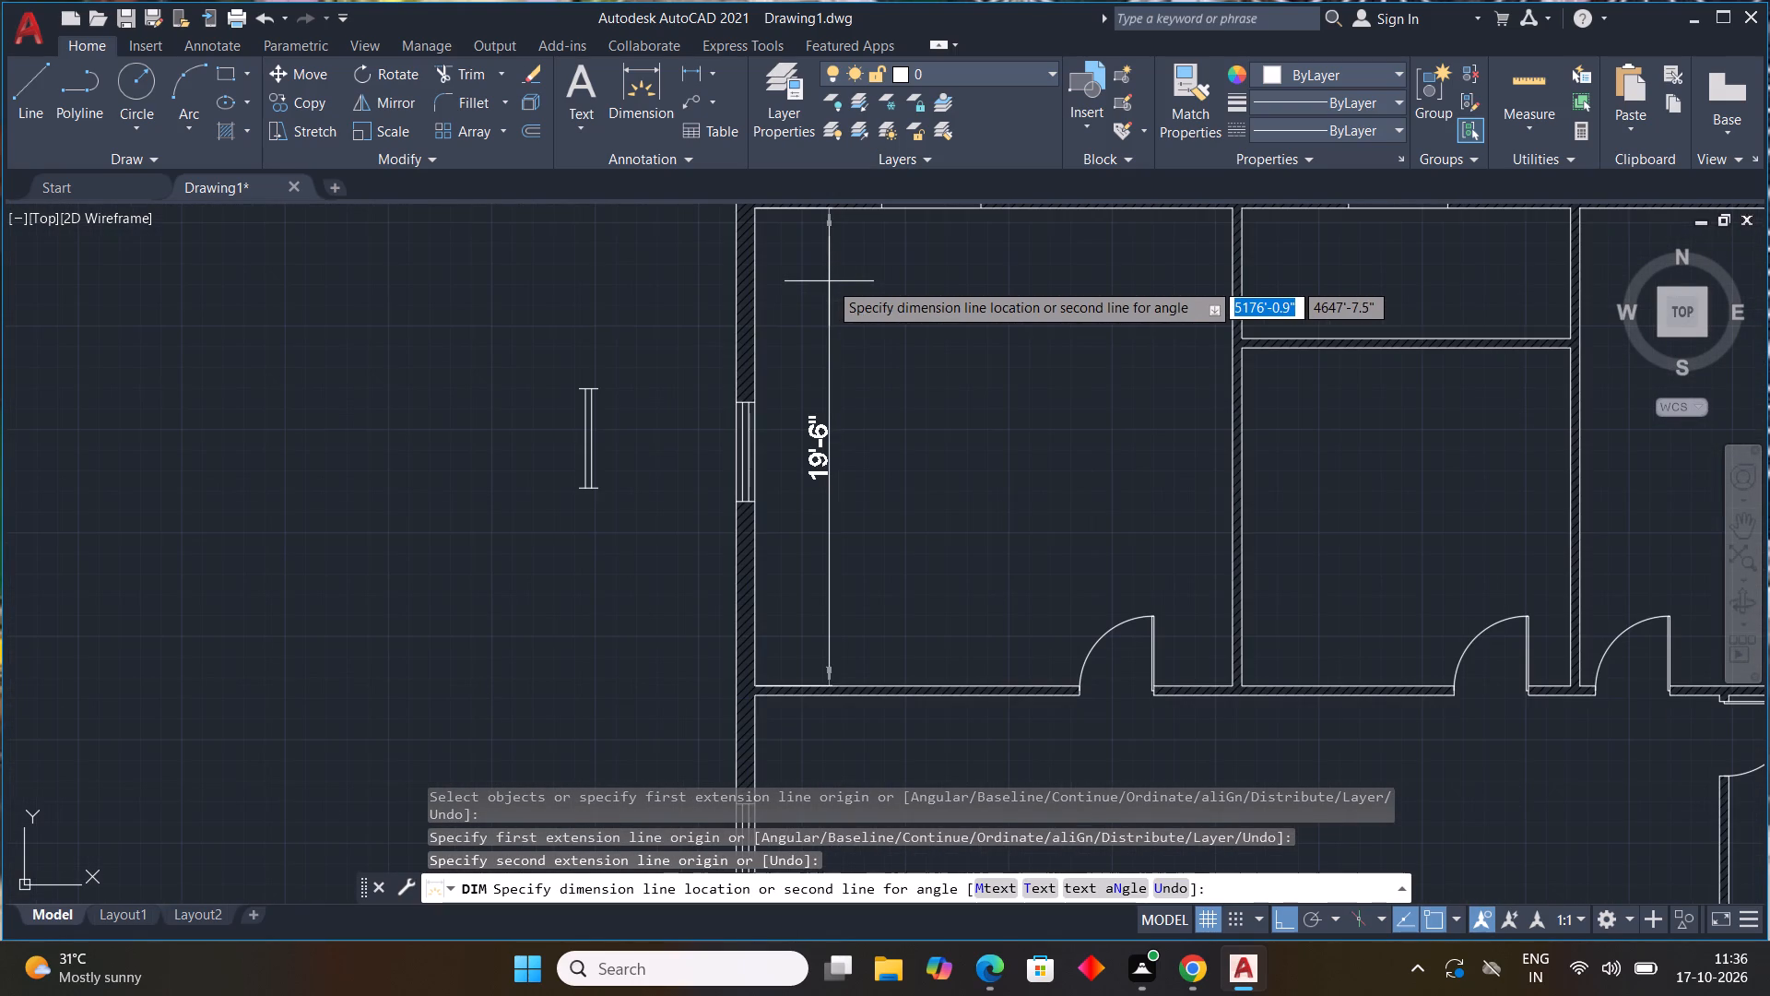
click(822, 284)
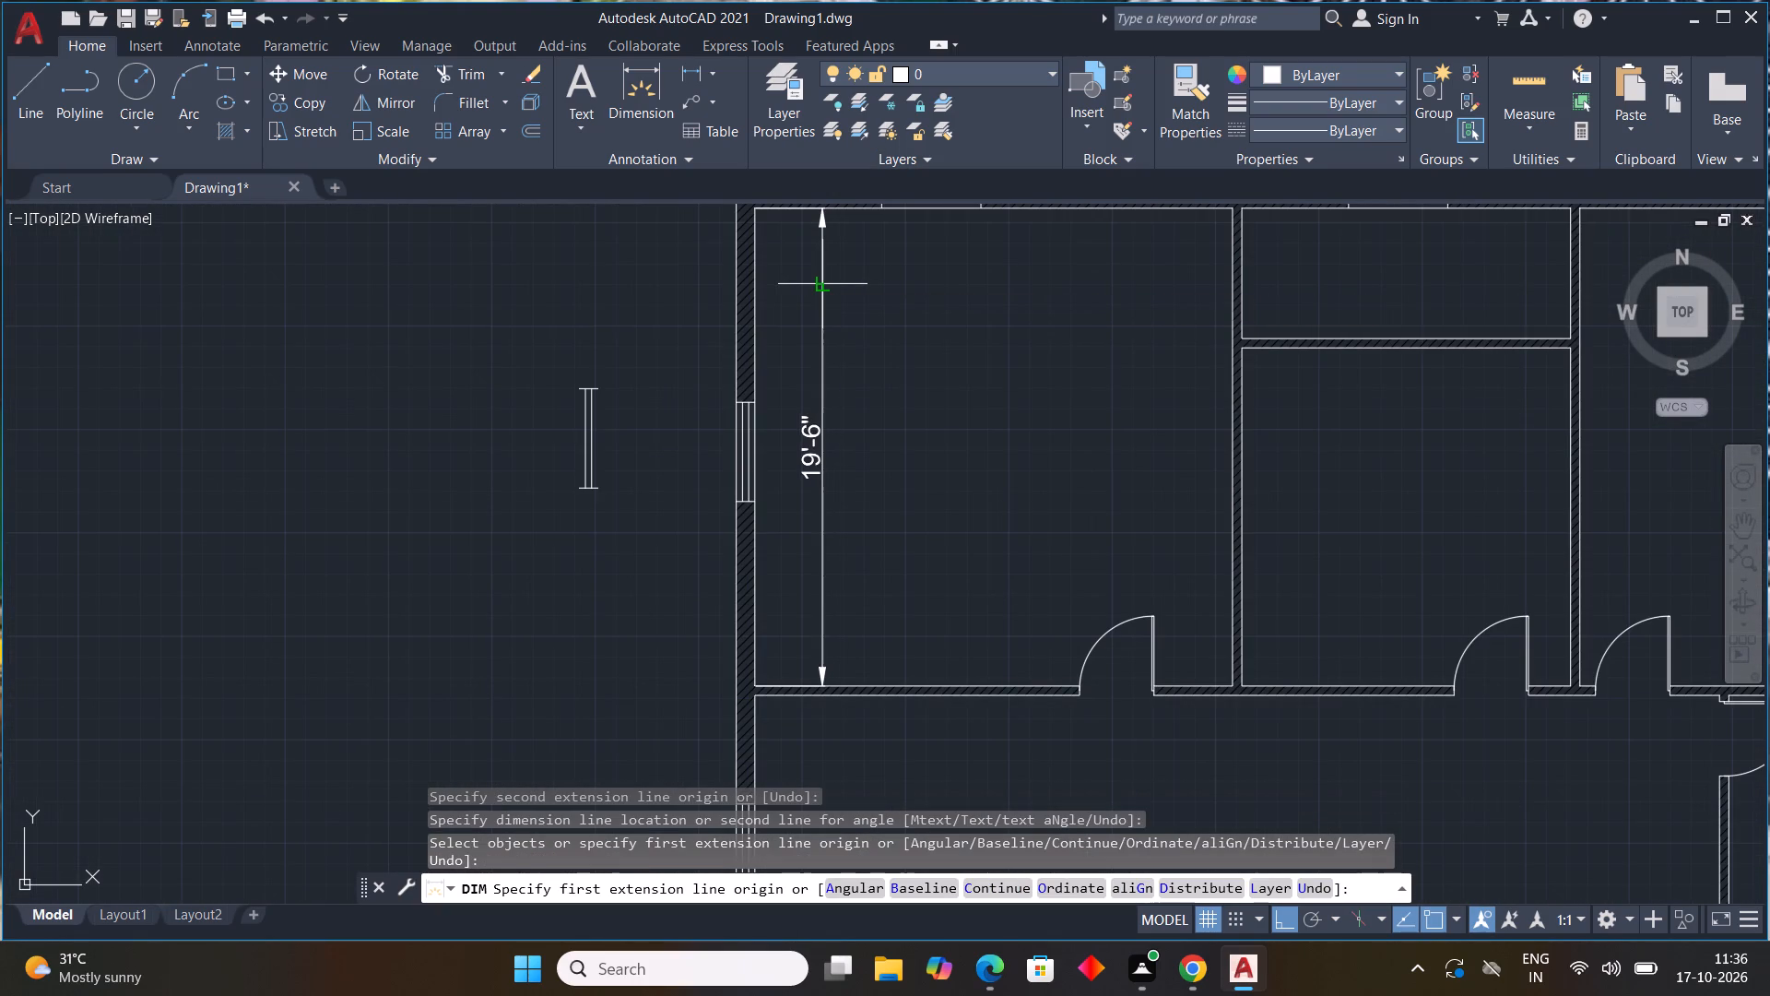
Dimension the upper-left room's inner width from the left wall to the partition, with the dimension line just below the upper wall.
click(624, 108)
middle_drag(790, 301, 762, 385)
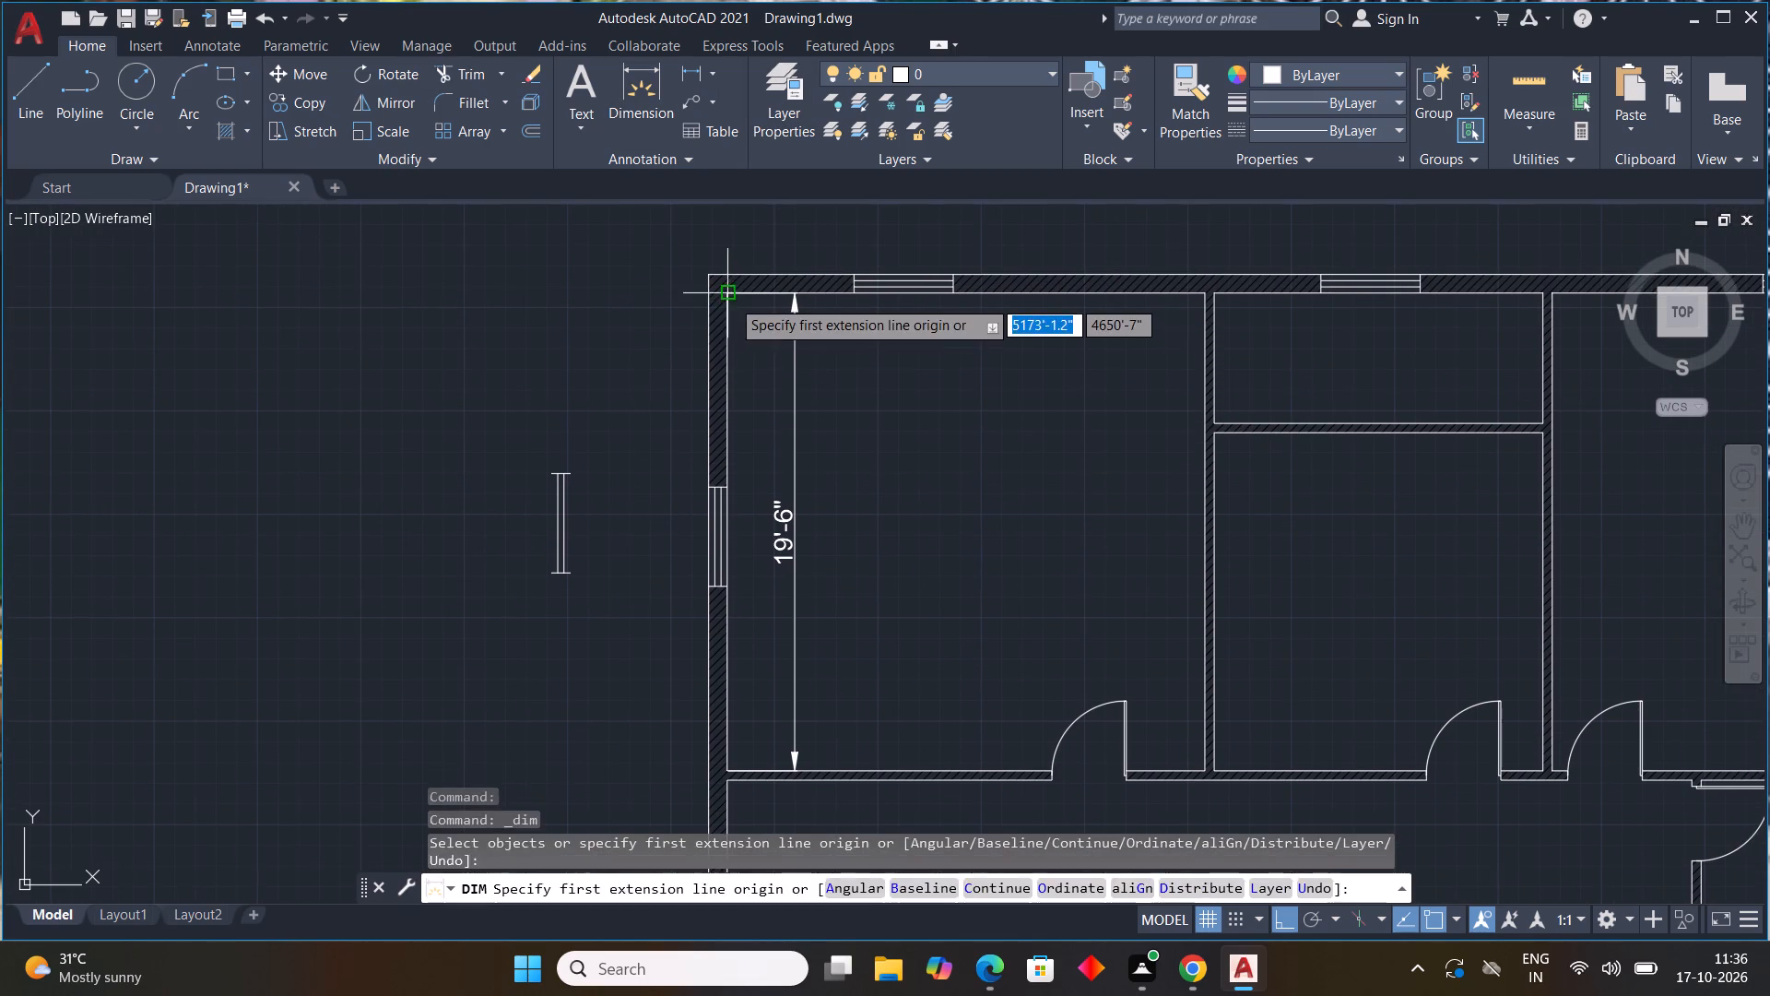
click(728, 297)
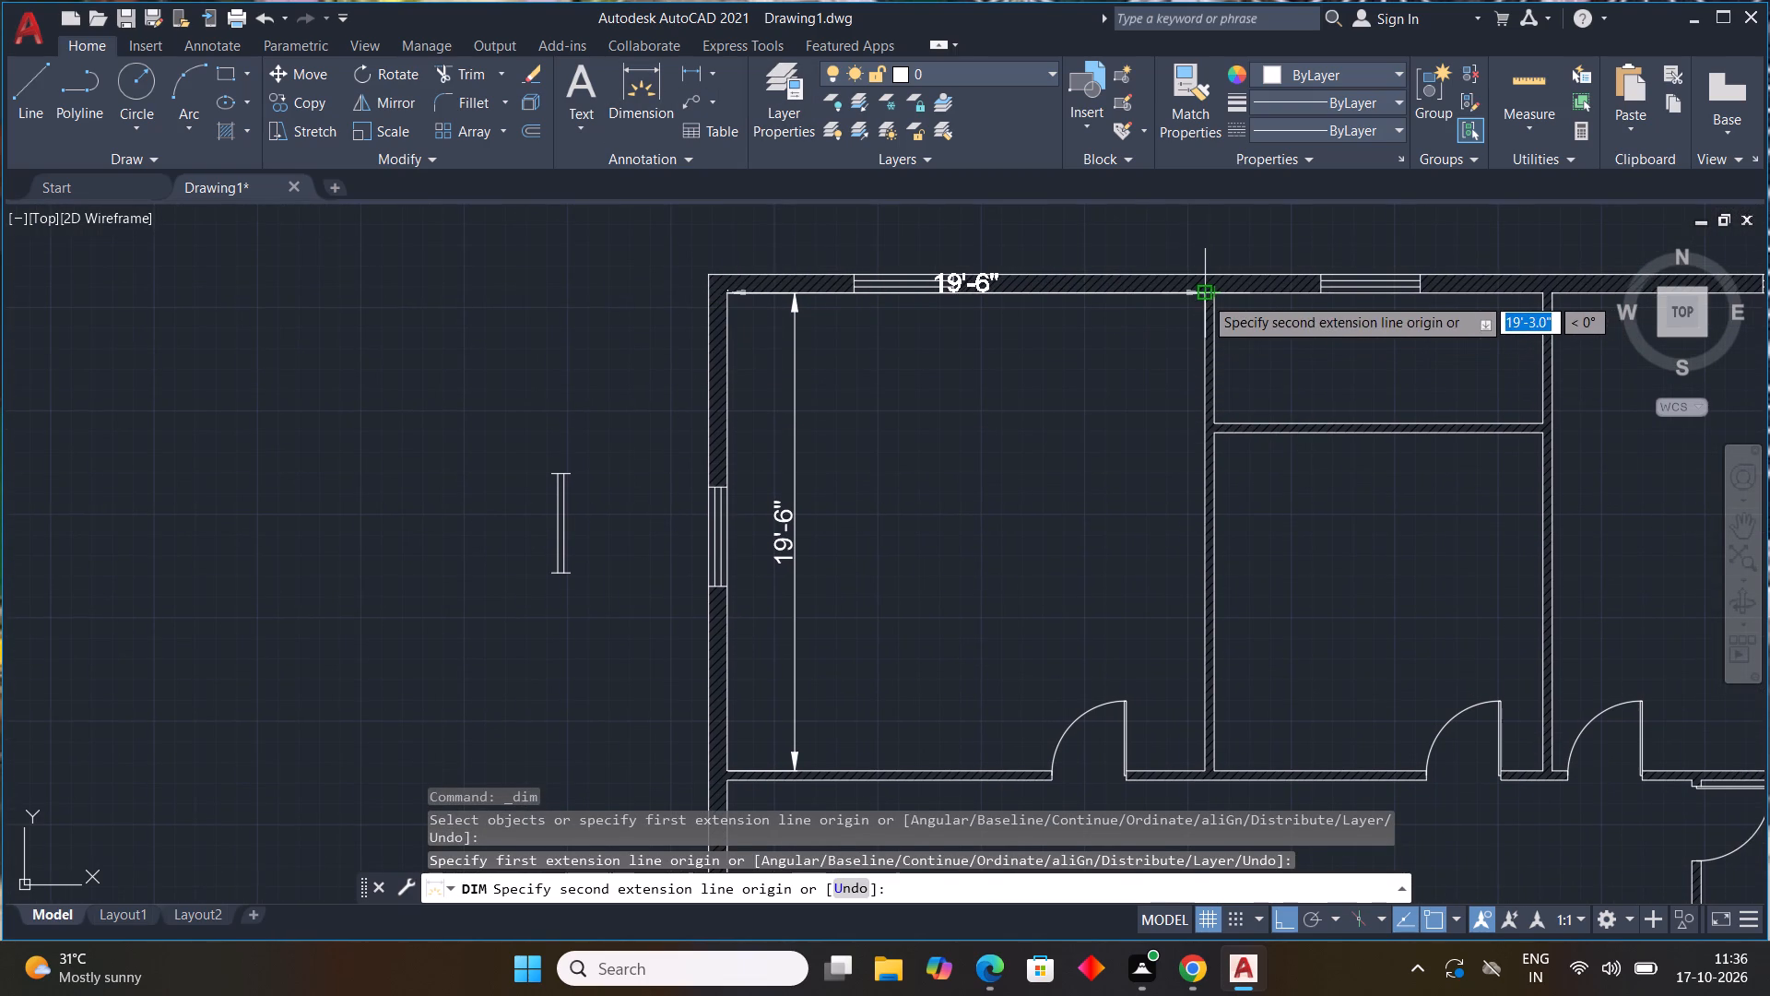
click(1204, 296)
click(1190, 327)
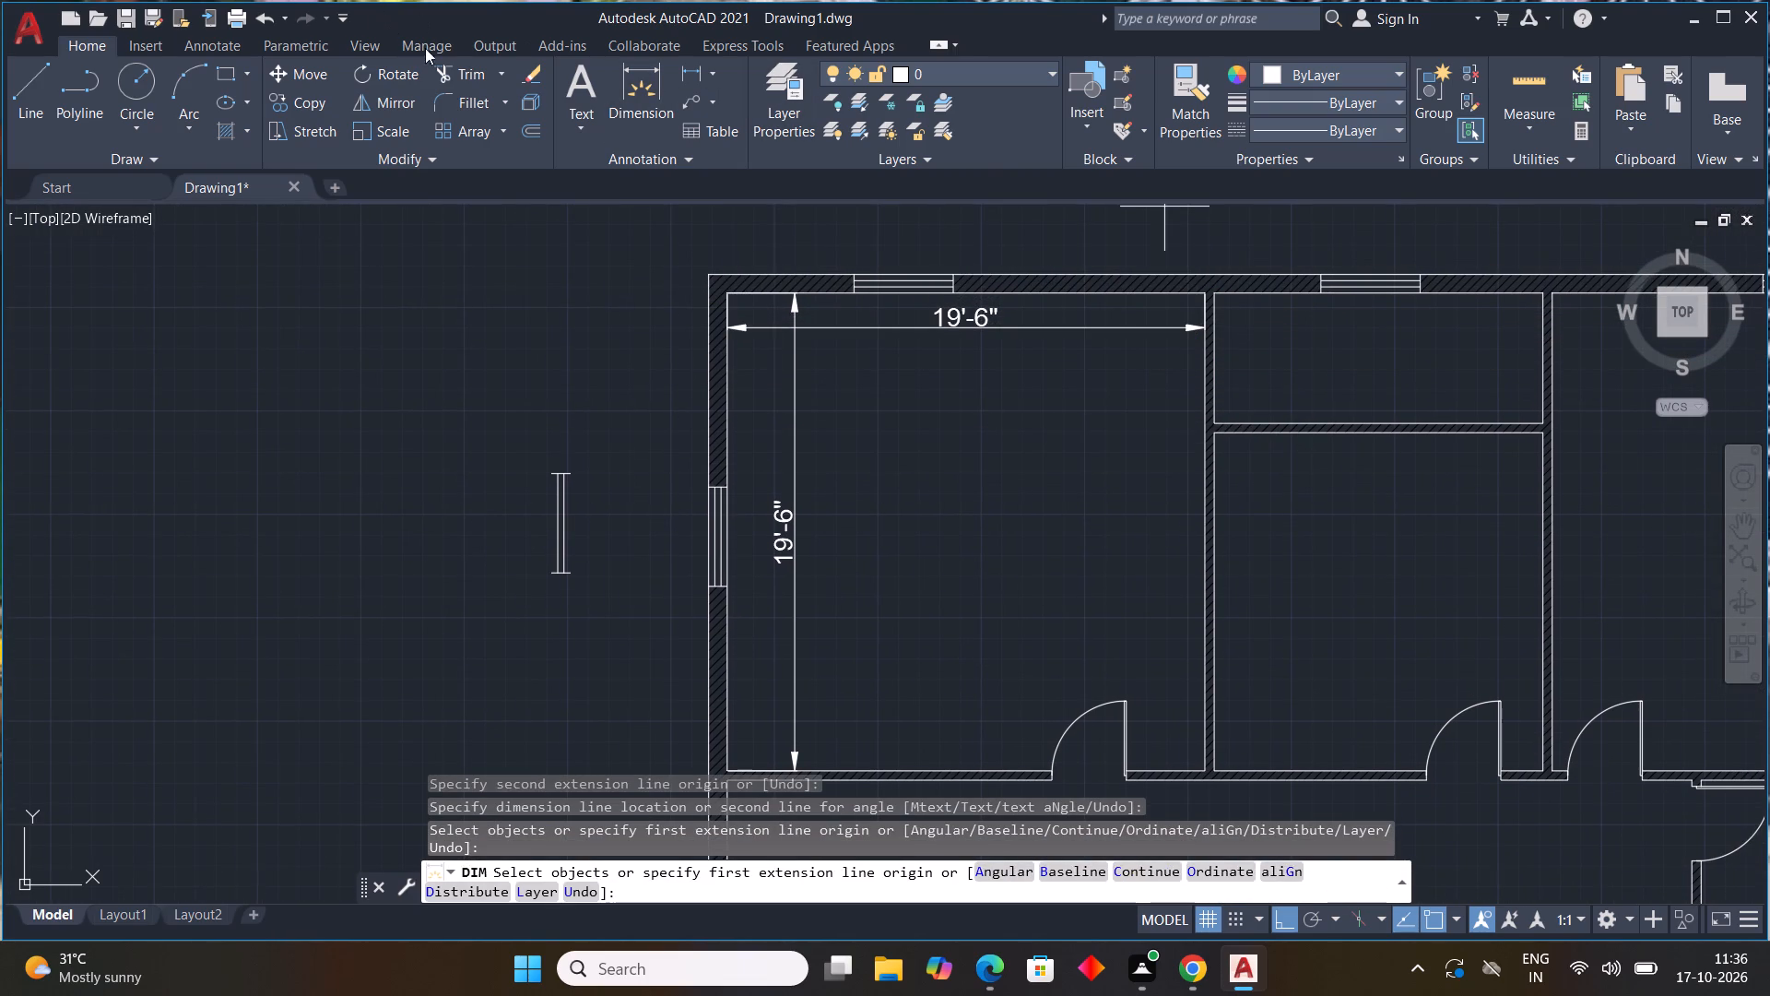
Dimension the small upper-middle room's inner width between its side partitions, with the dimension line just above its lower partition.
click(628, 118)
middle_drag(1009, 420, 422, 498)
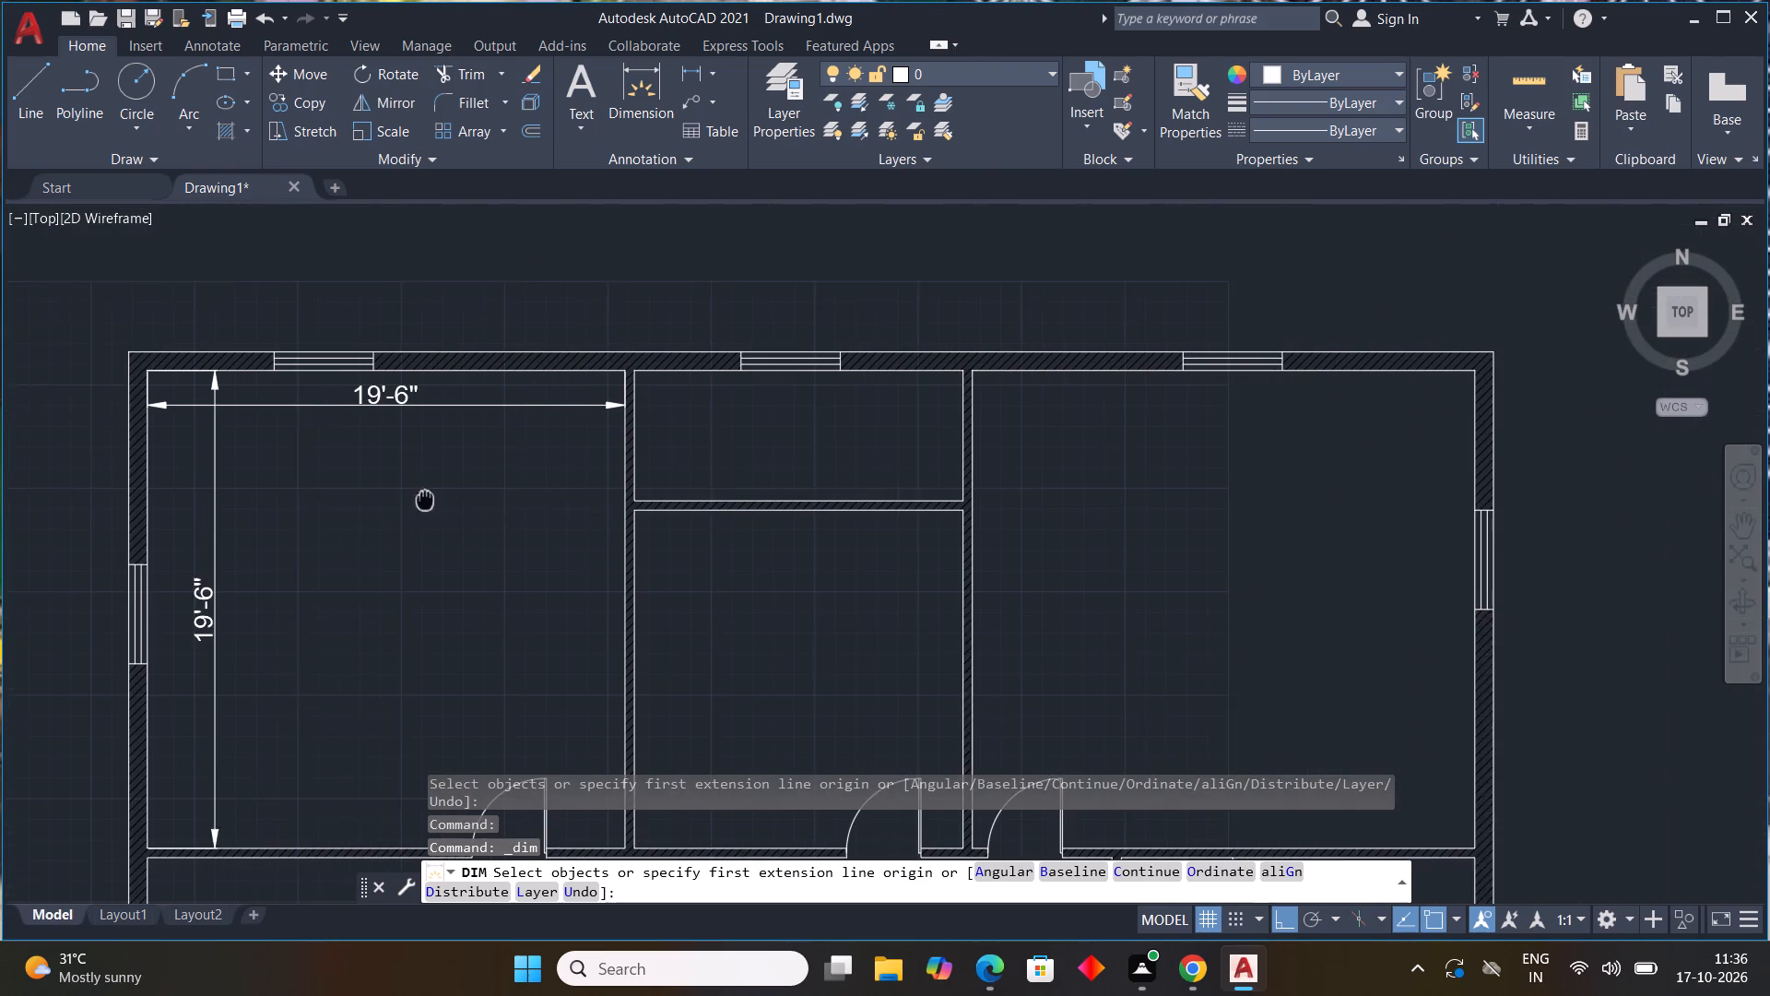
middle_drag(422, 498, 421, 500)
scroll(608, 502, up, 3)
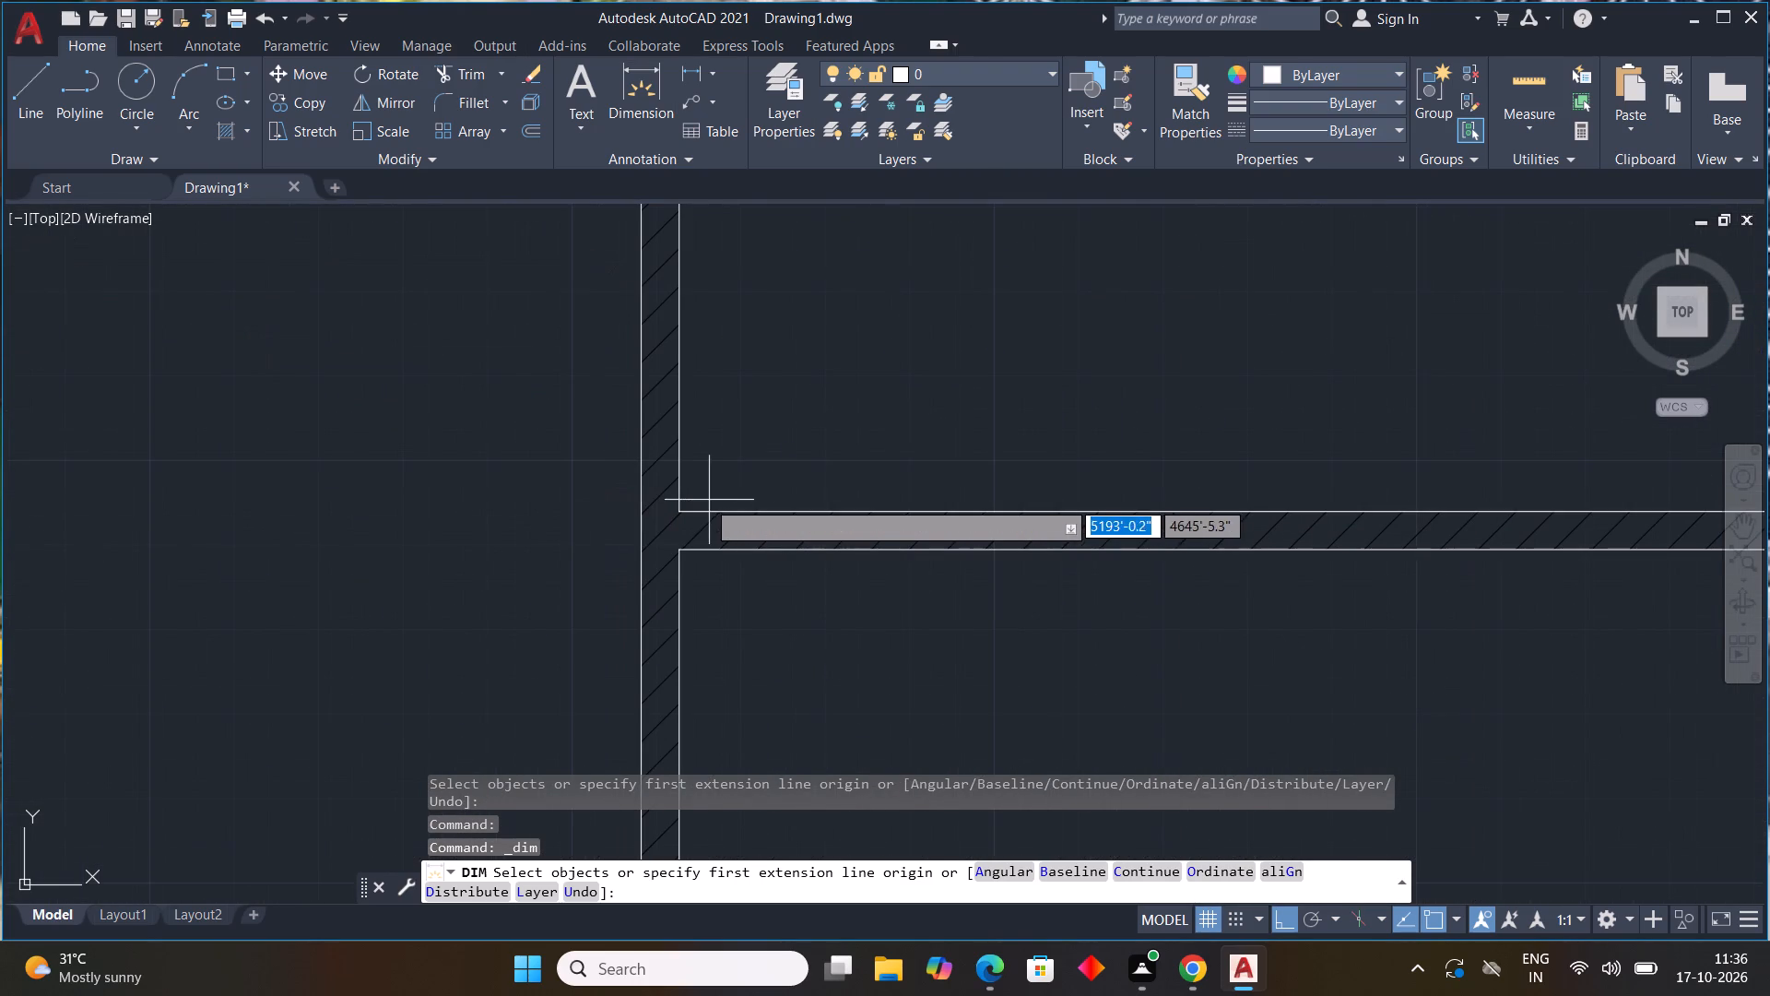
click(682, 511)
scroll(947, 511, down, 3)
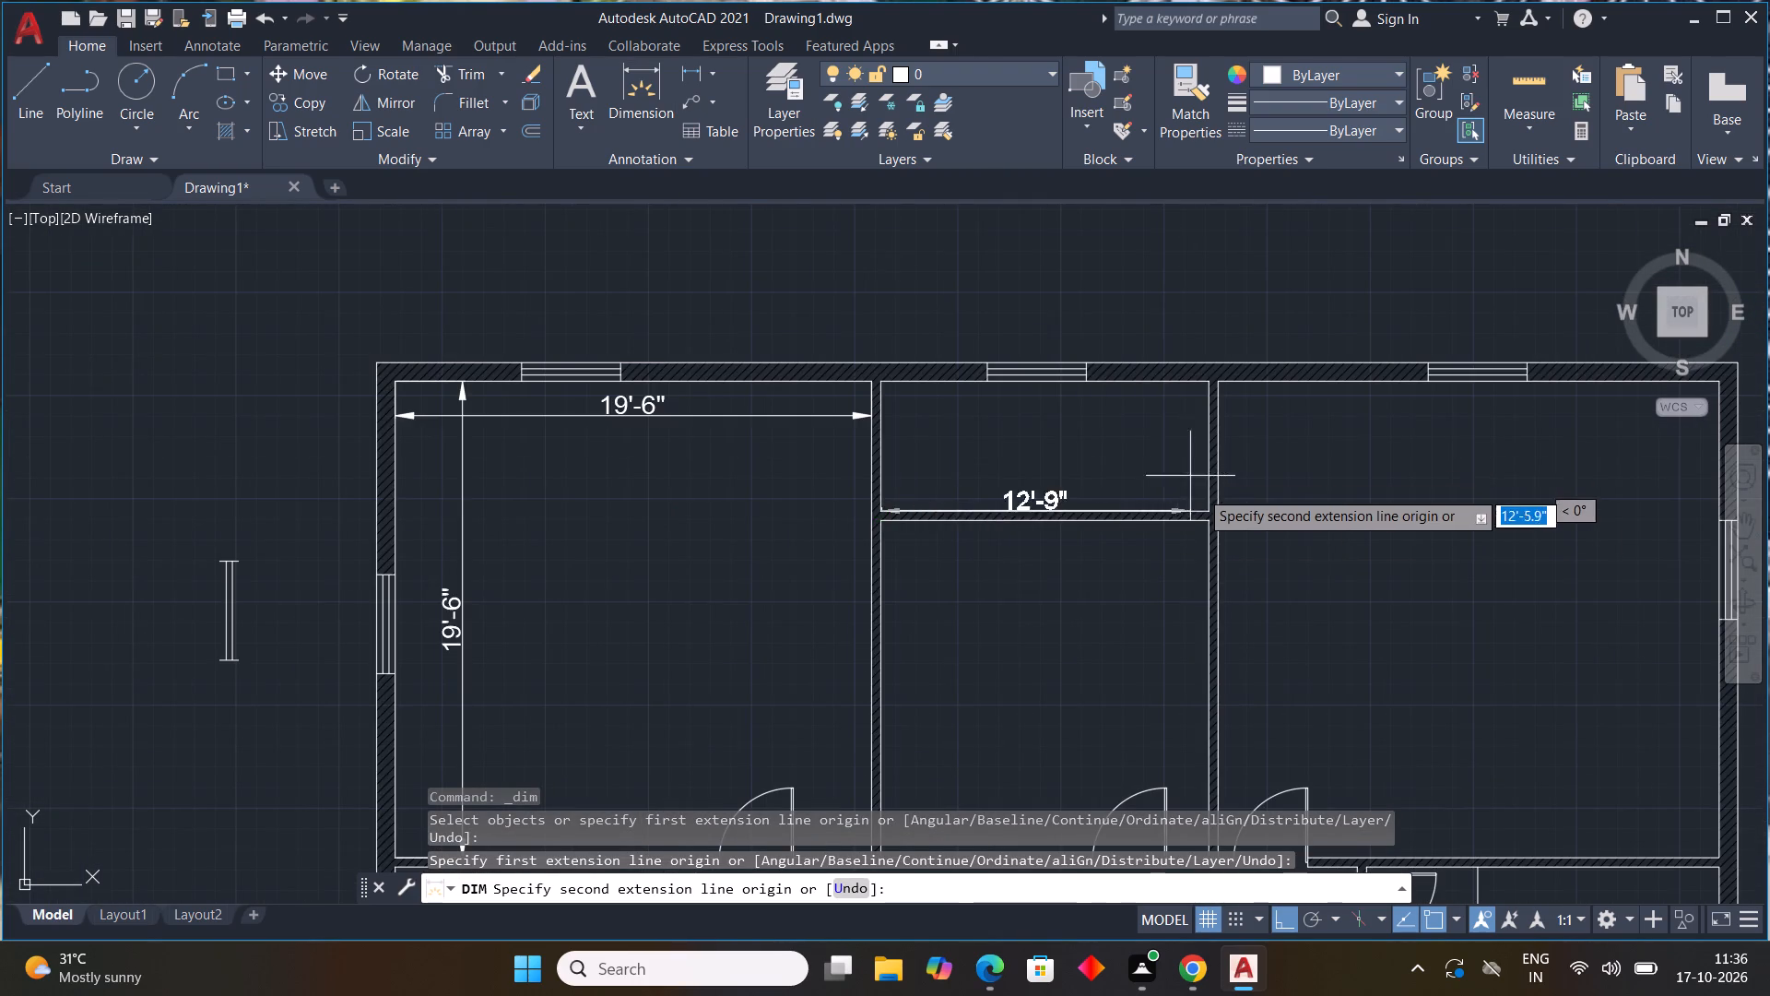
scroll(1221, 512, up, 3)
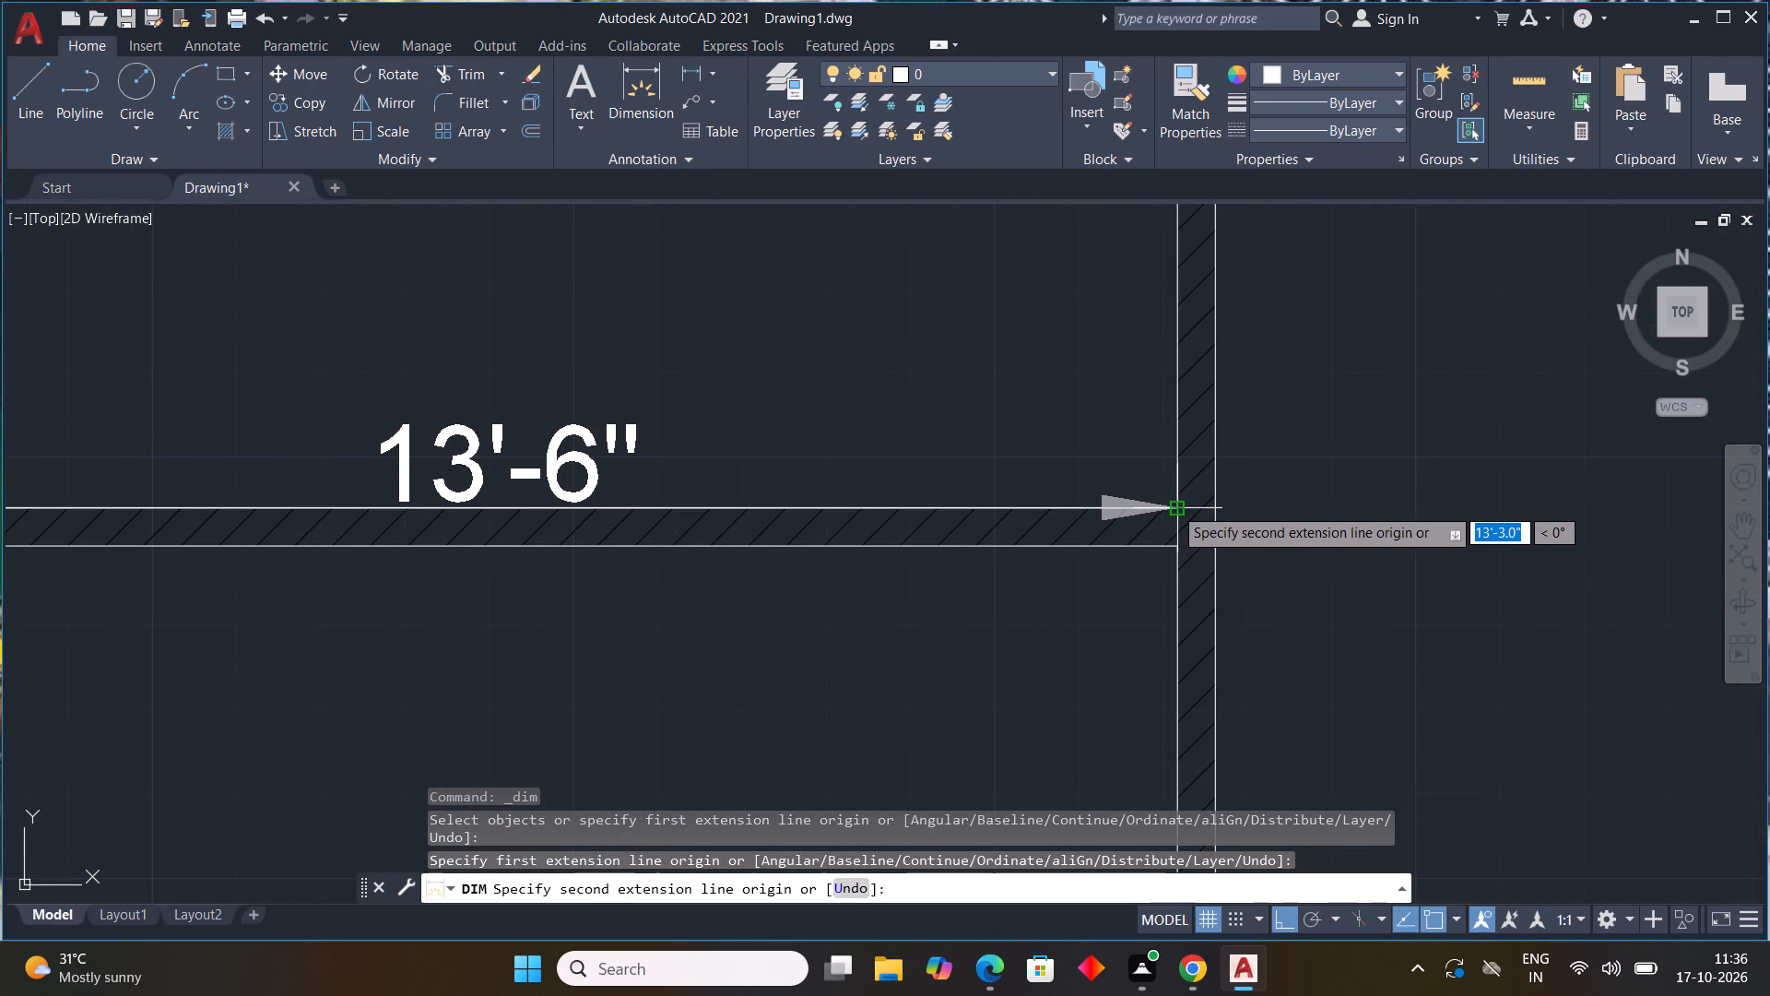
drag(1174, 506, 1174, 498)
click(1149, 441)
Dimension the small upper-middle room's inner height from the upper wall to its lower partition, with the dimension line just inside its left partition.
scroll(1142, 440, down, 3)
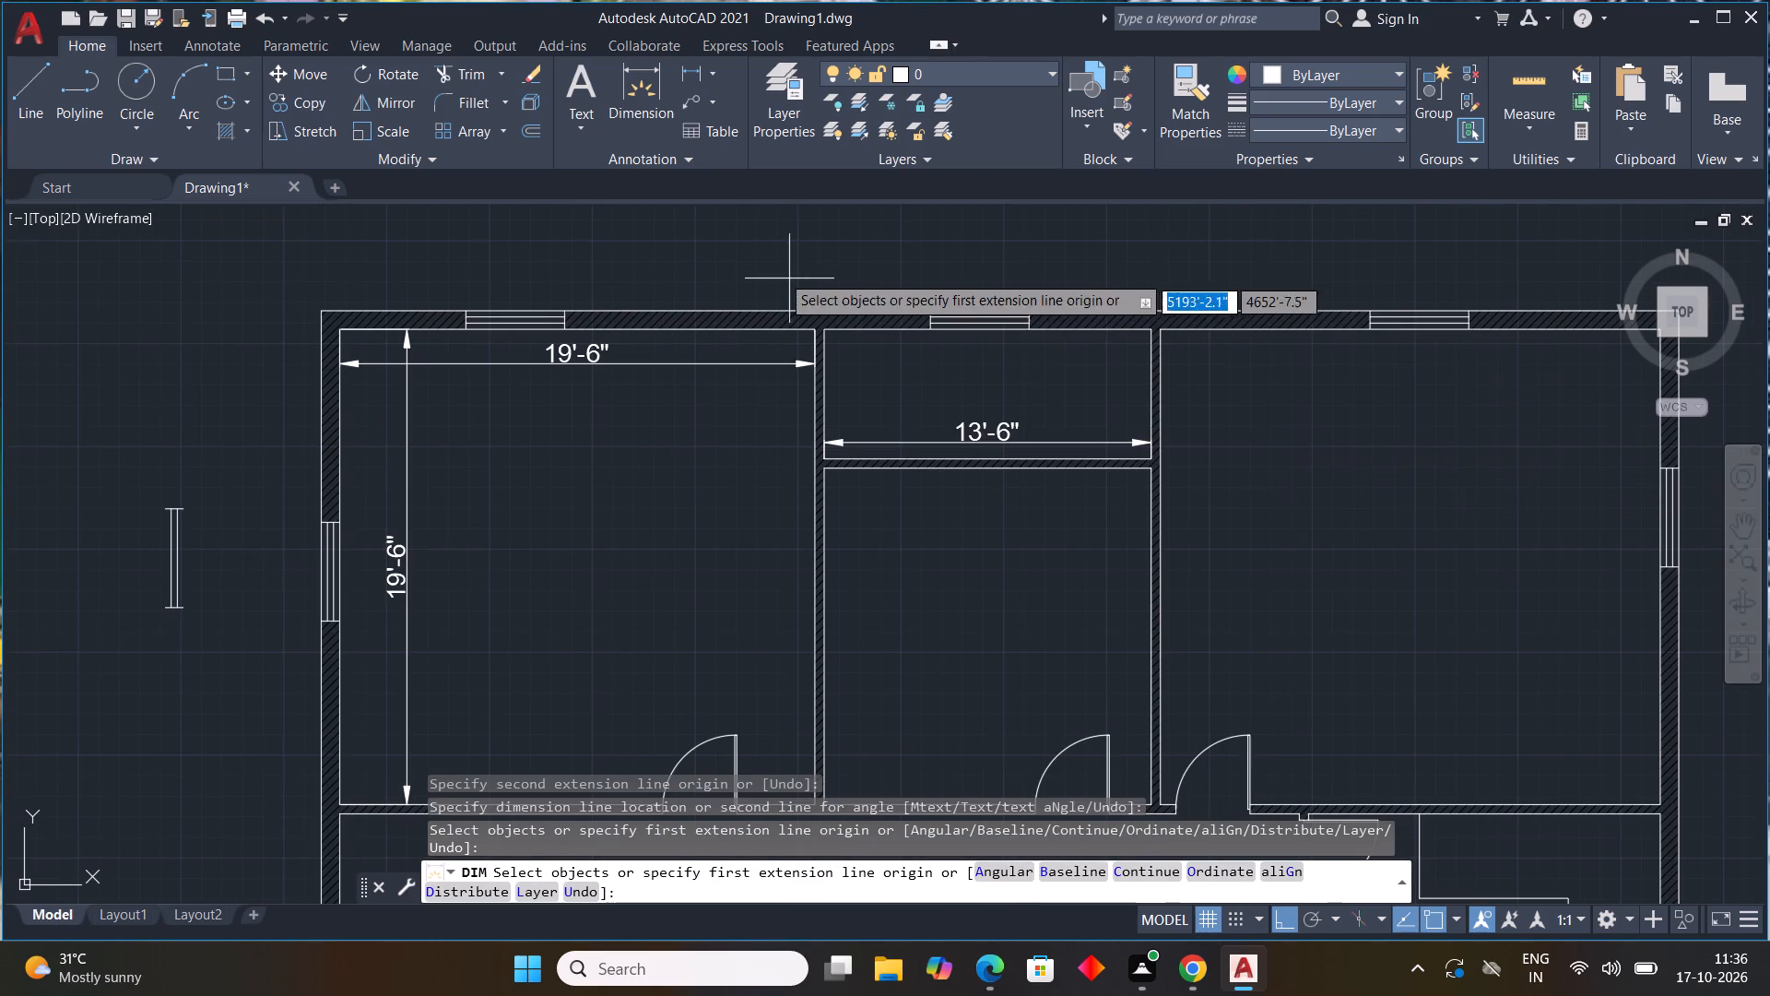
click(651, 127)
scroll(832, 338, up, 2)
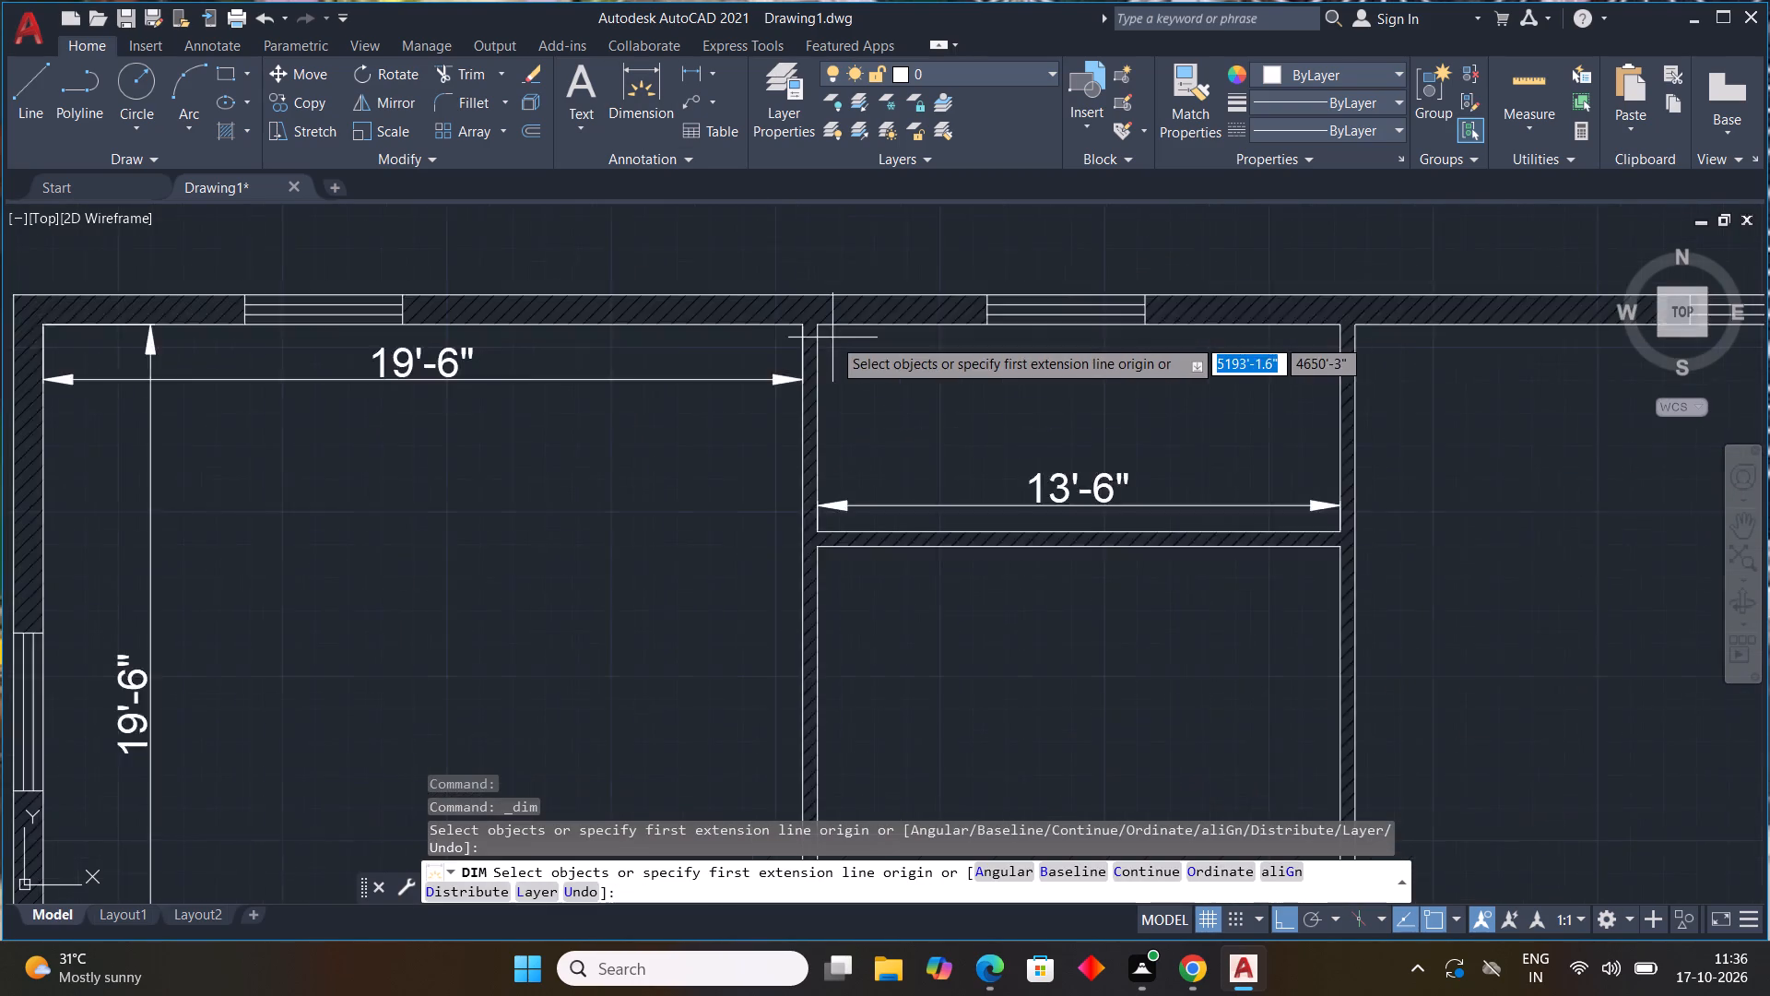
scroll(832, 338, up, 1)
click(793, 306)
scroll(864, 559, down, 1)
middle_drag(863, 559, 873, 434)
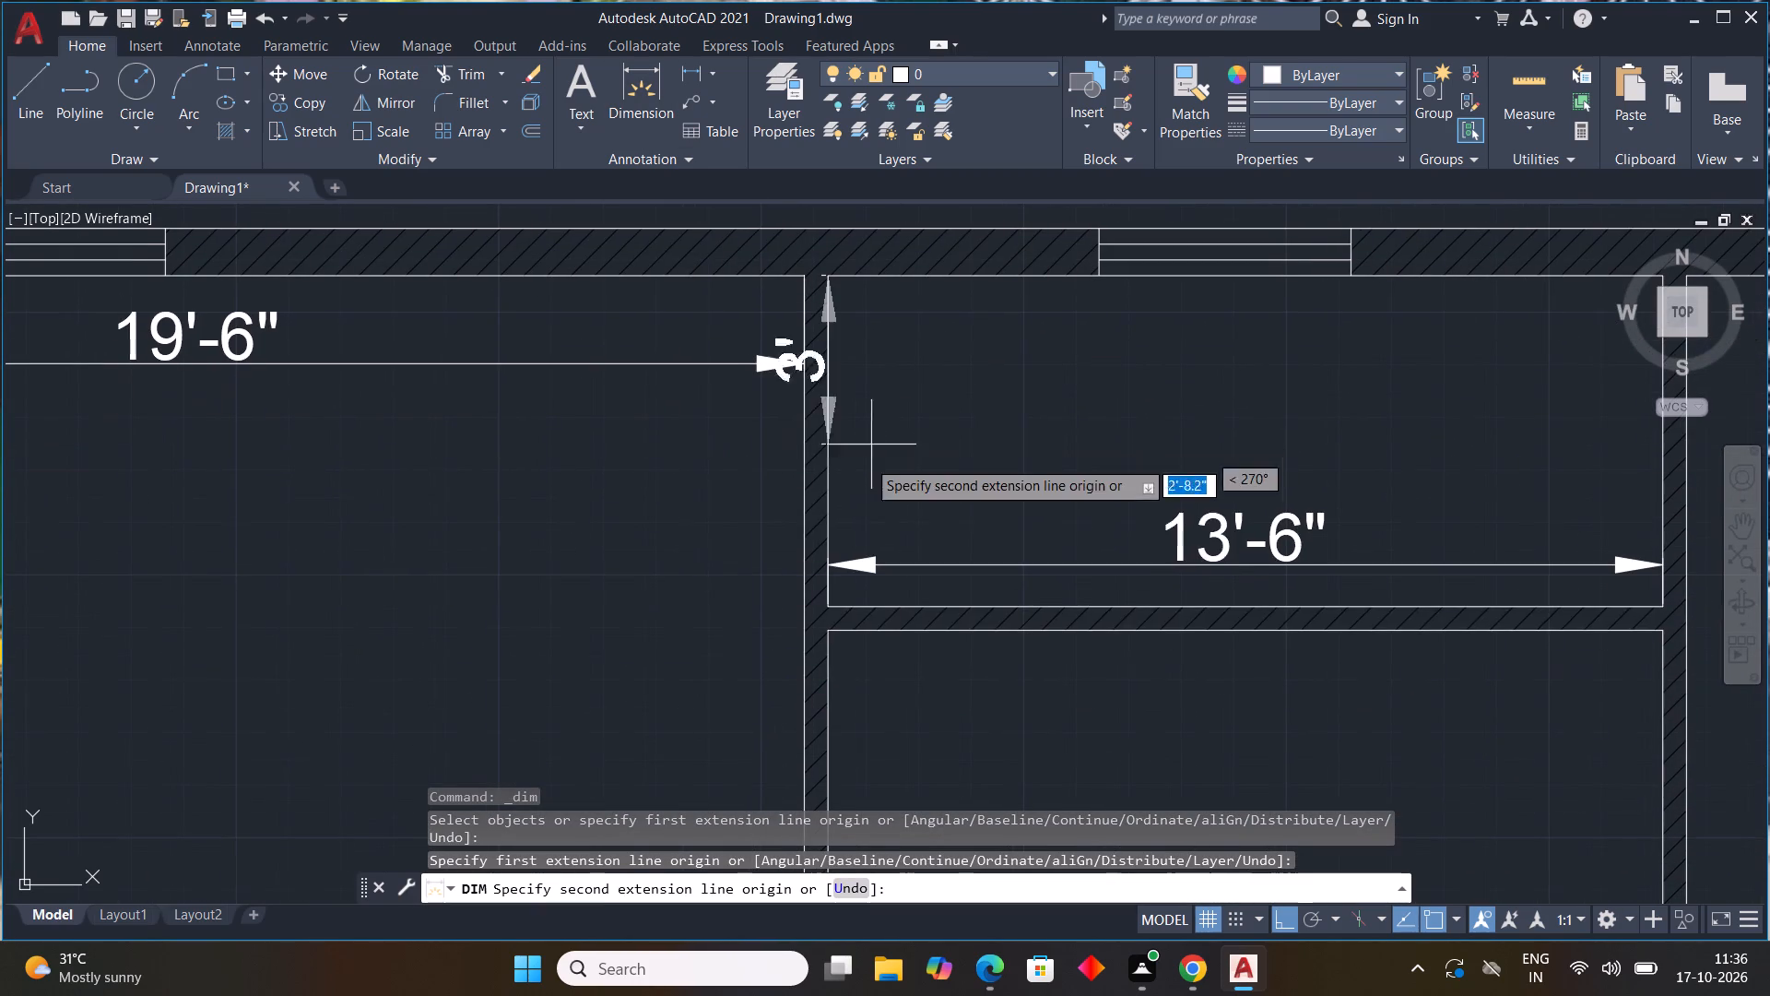
click(830, 605)
click(891, 579)
Dimension the inner height of the larger middle room below it, with the dimension line just inside the right partition.
scroll(1190, 566, down, 3)
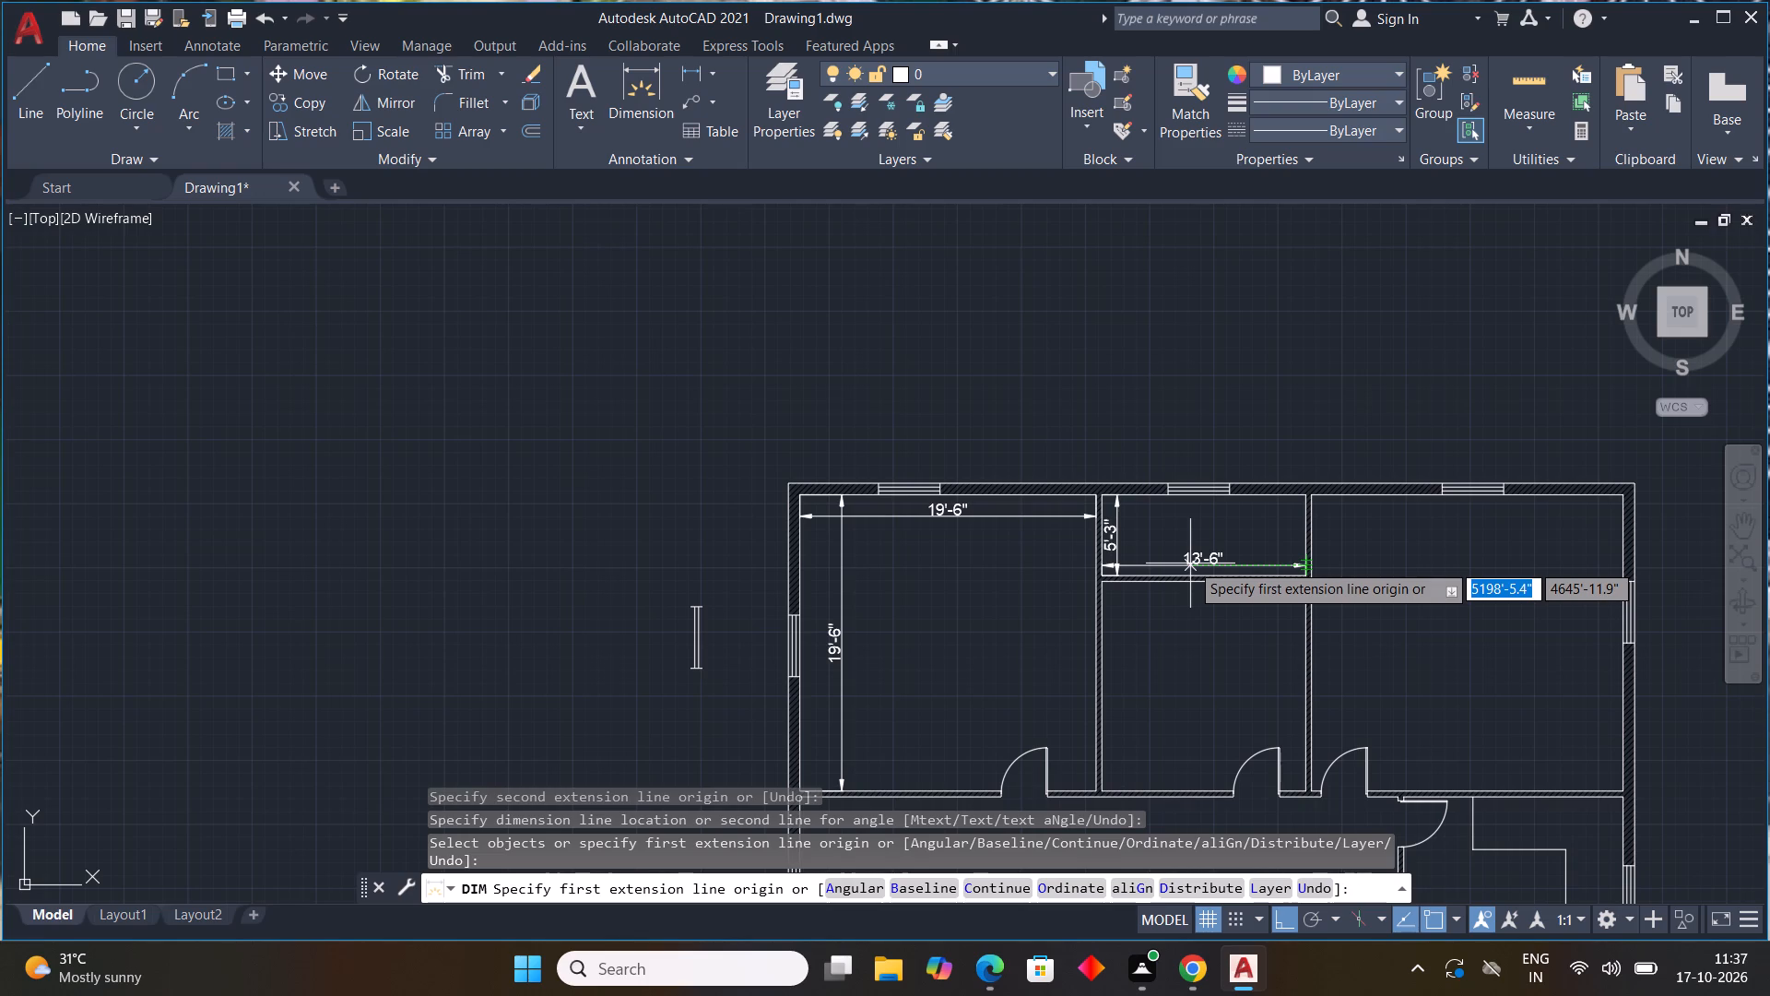
scroll(1177, 579, down, 2)
scroll(1342, 632, up, 2)
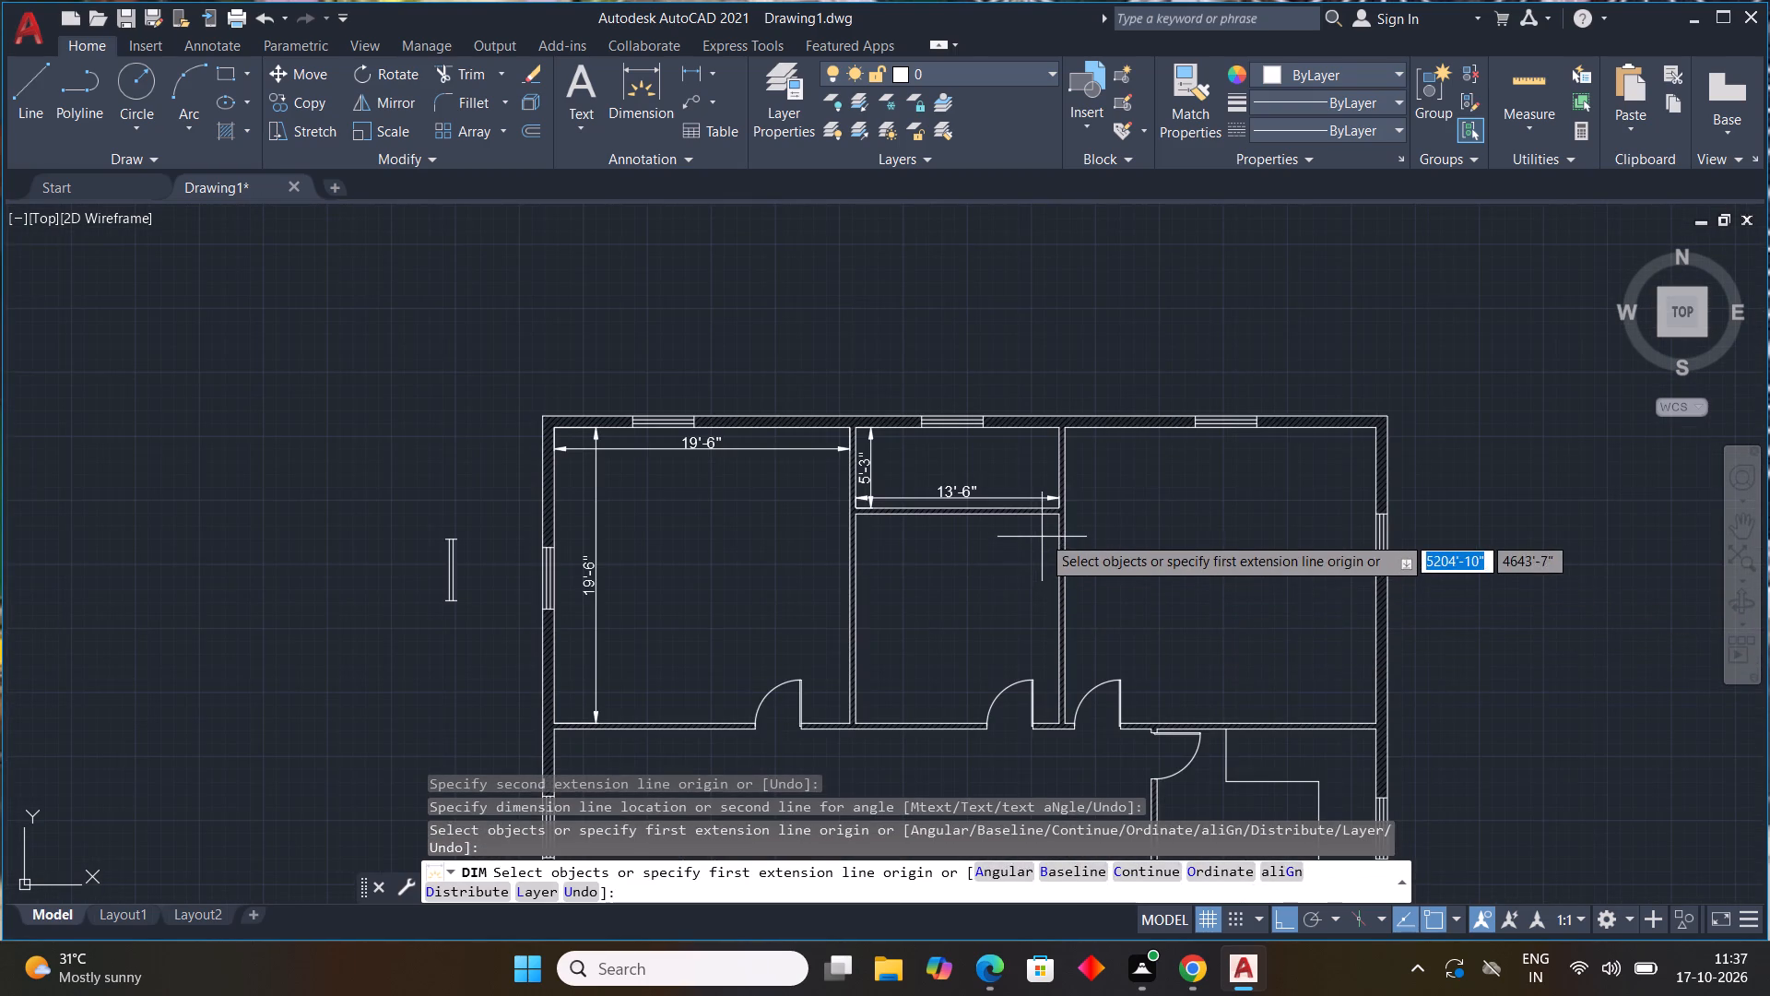
scroll(1043, 534, up, 3)
click(1112, 452)
middle_drag(1145, 722, 1139, 709)
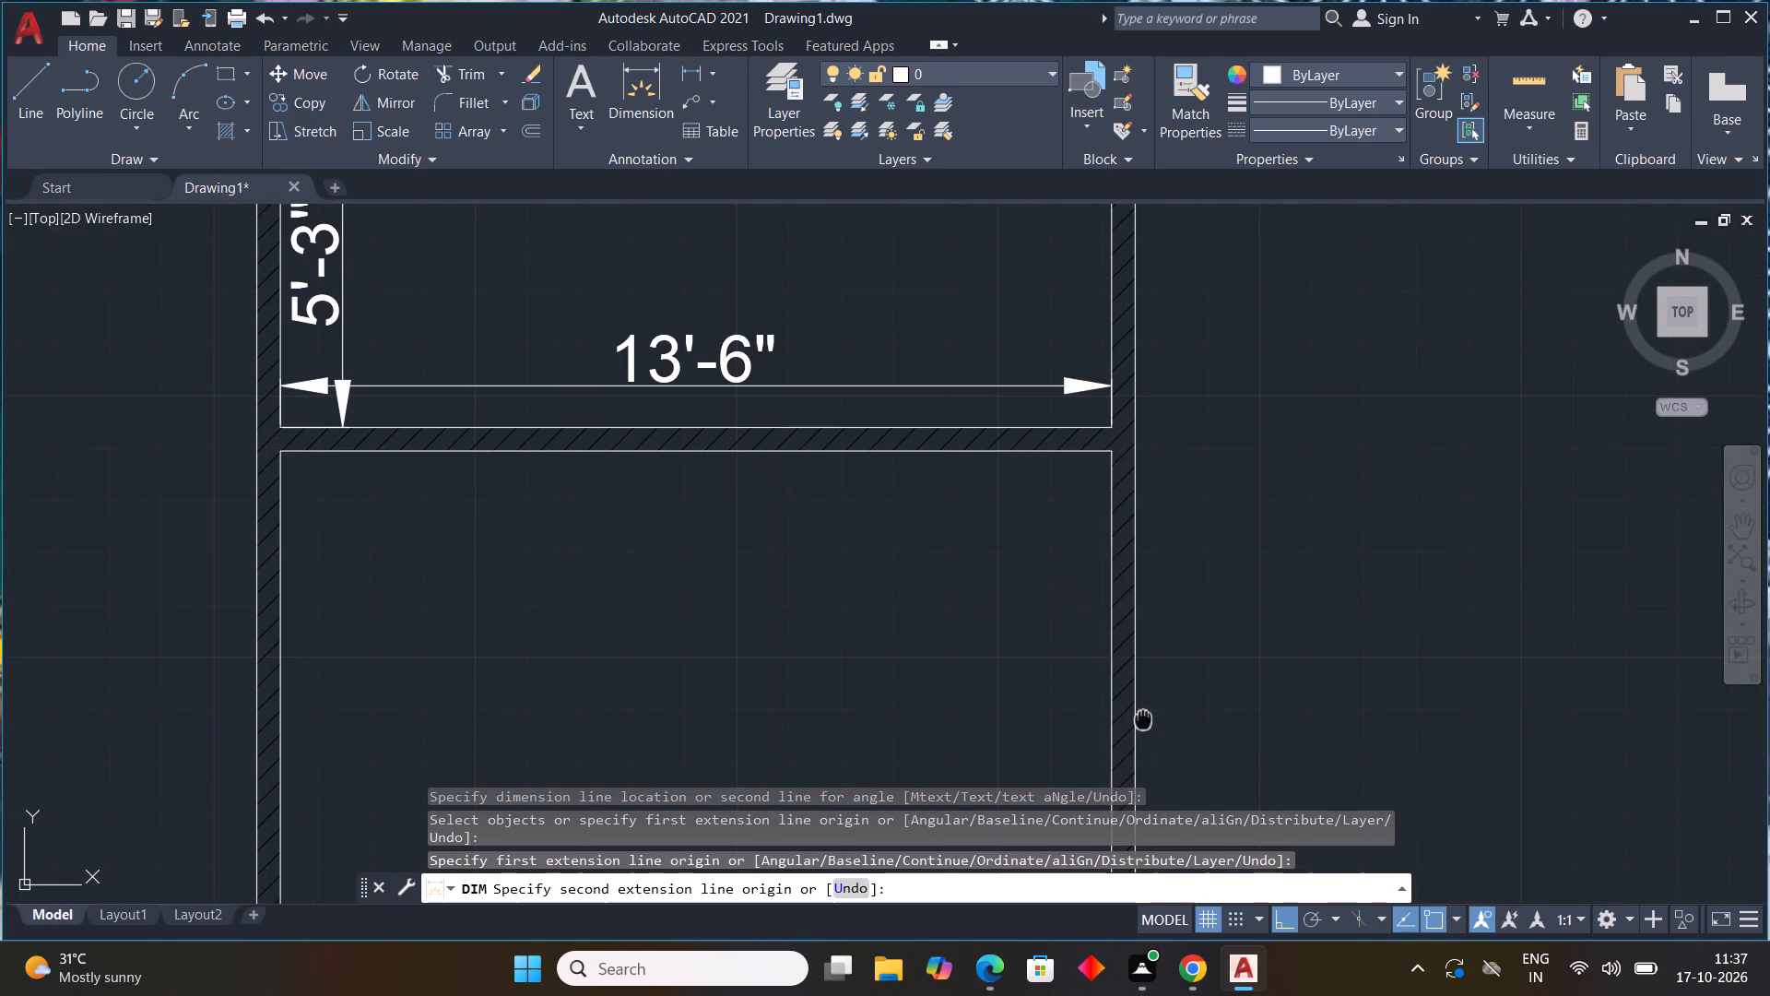
middle_drag(1139, 709, 1068, 73)
click(1036, 649)
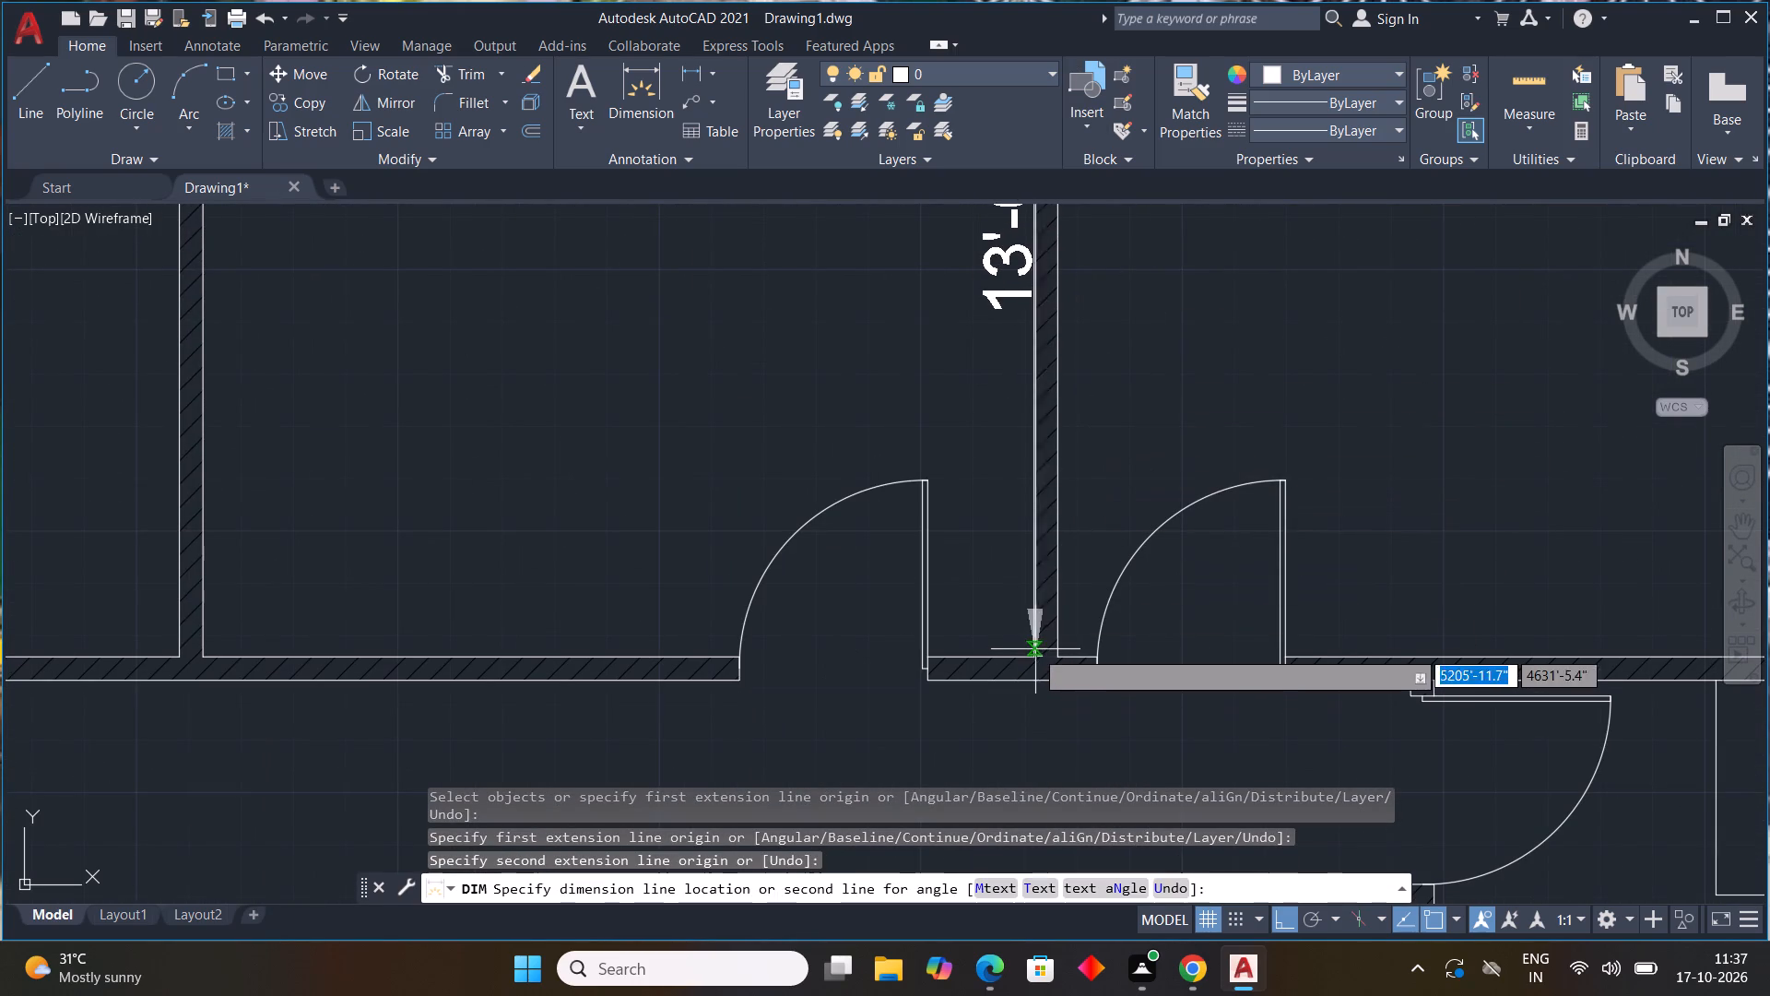
click(997, 647)
Dimension the larger middle room's inner width between its side partitions, with the dimension line just below its upper partition.
scroll(1082, 629, down, 3)
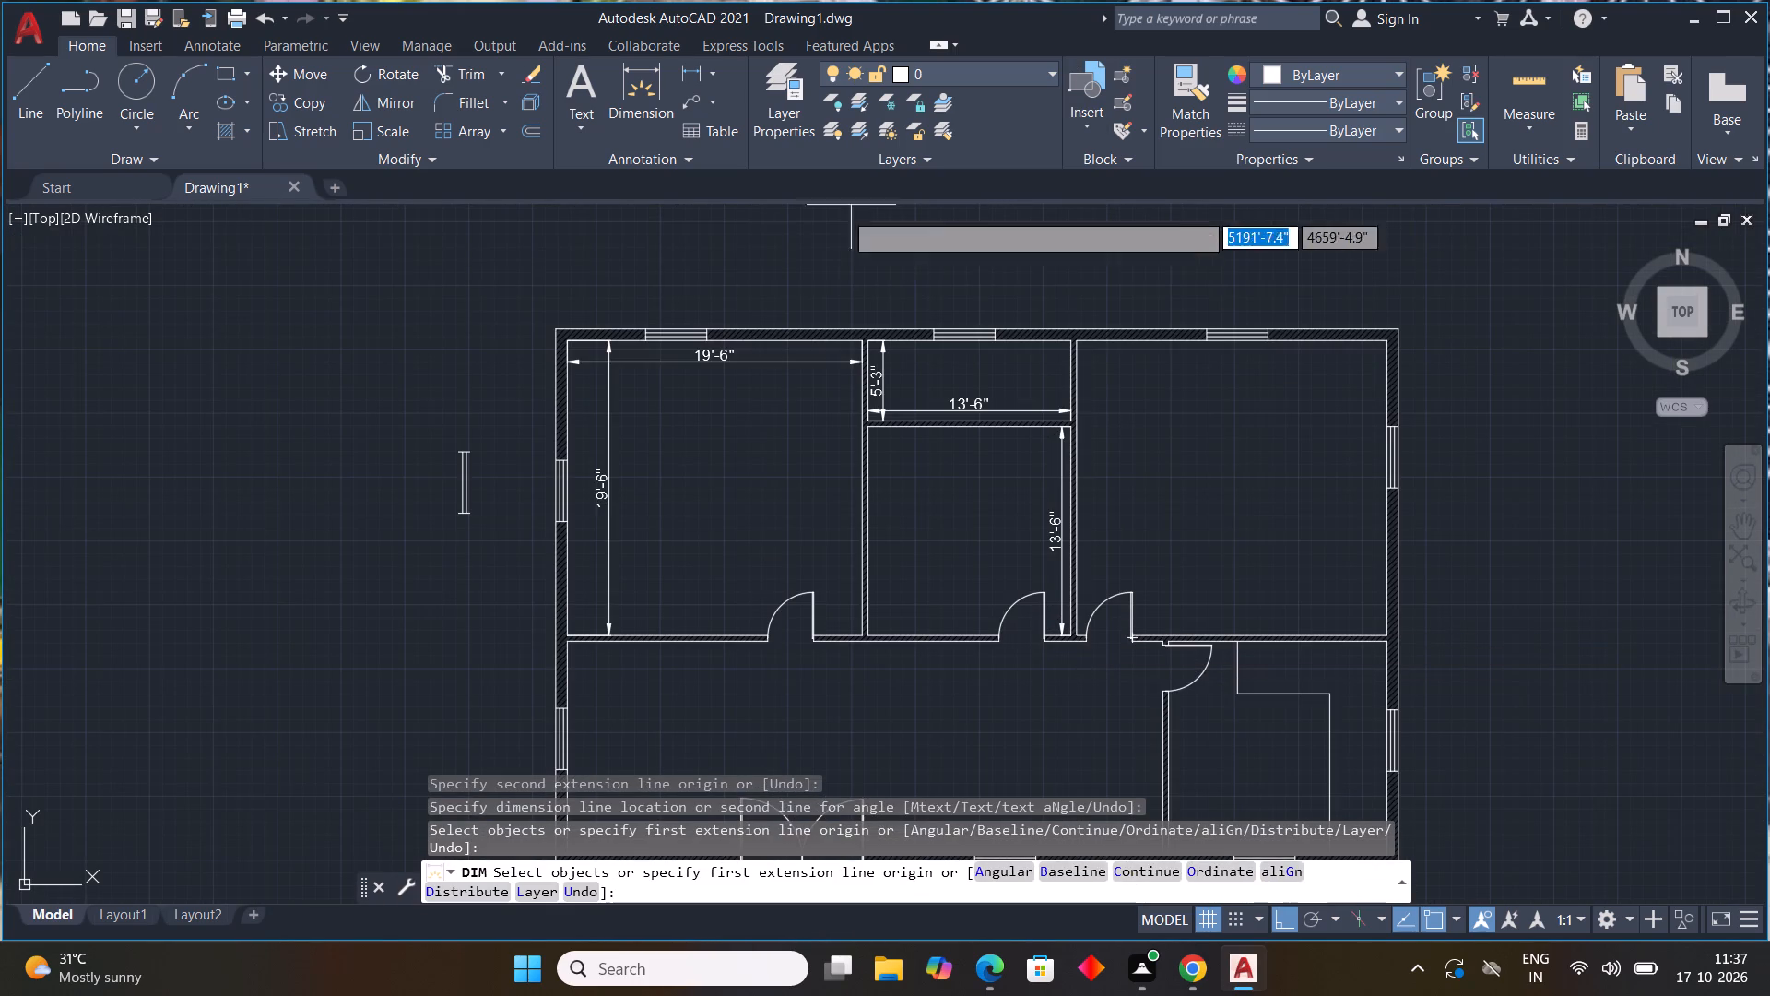
click(662, 113)
scroll(914, 443, up, 1)
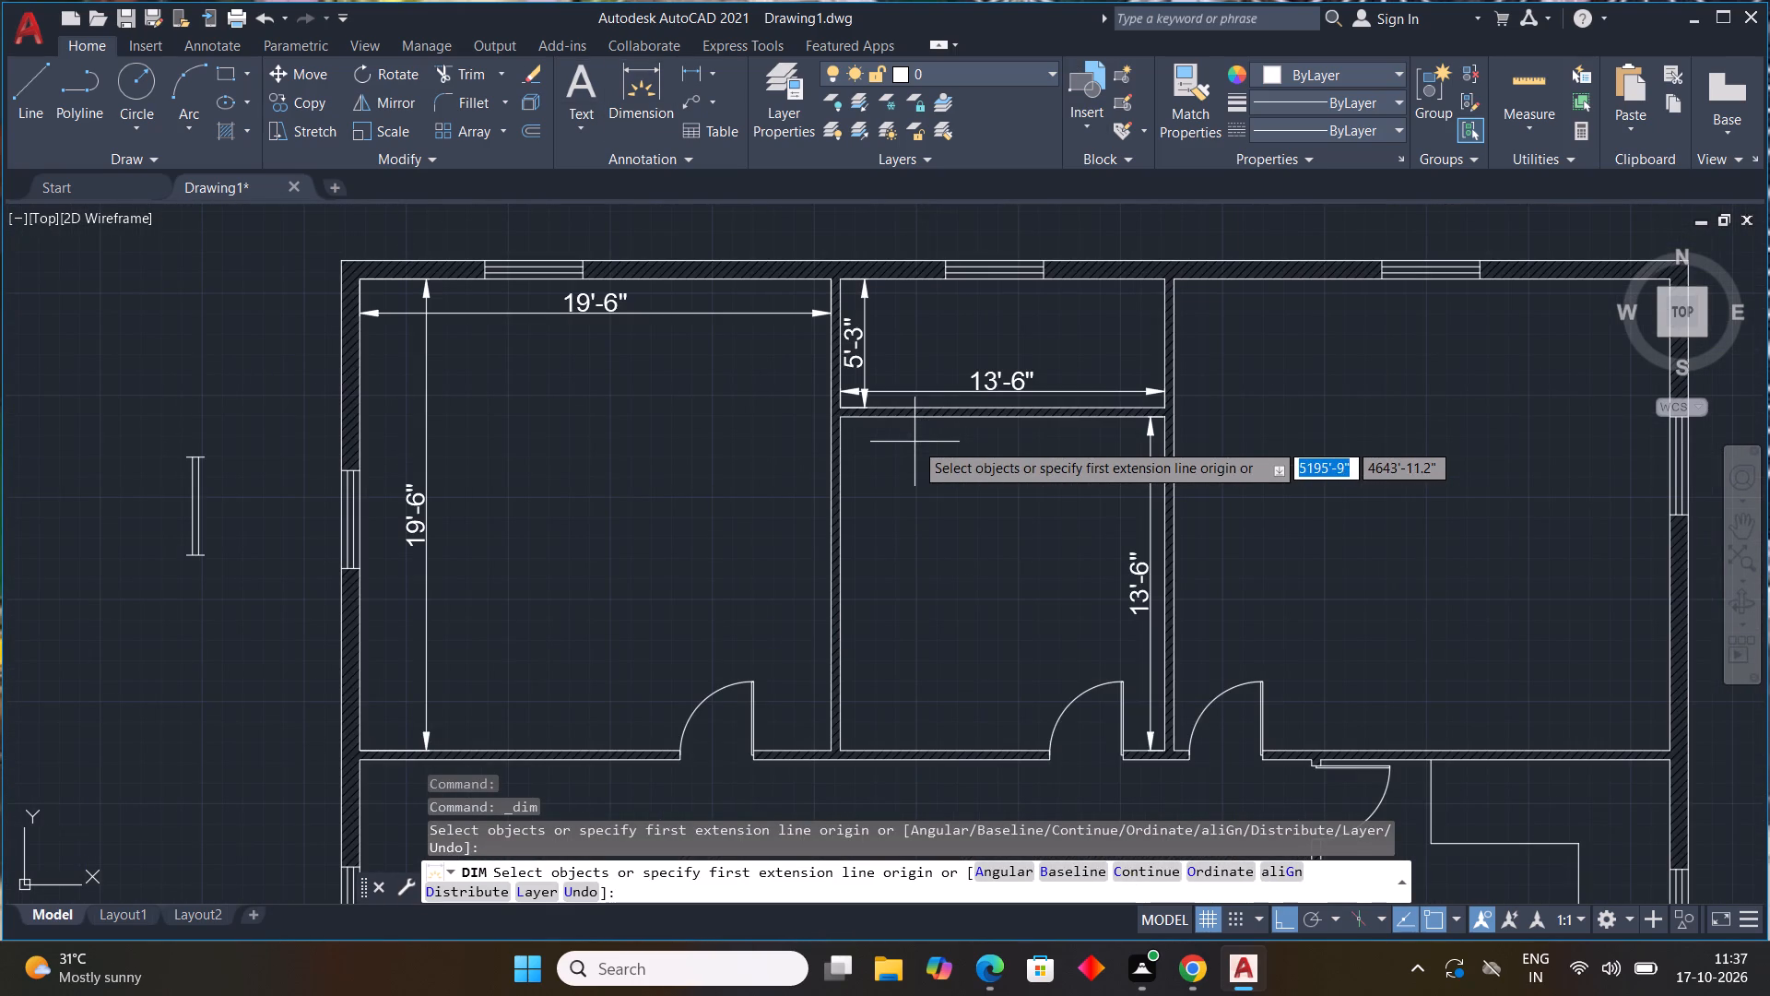
scroll(846, 435, up, 2)
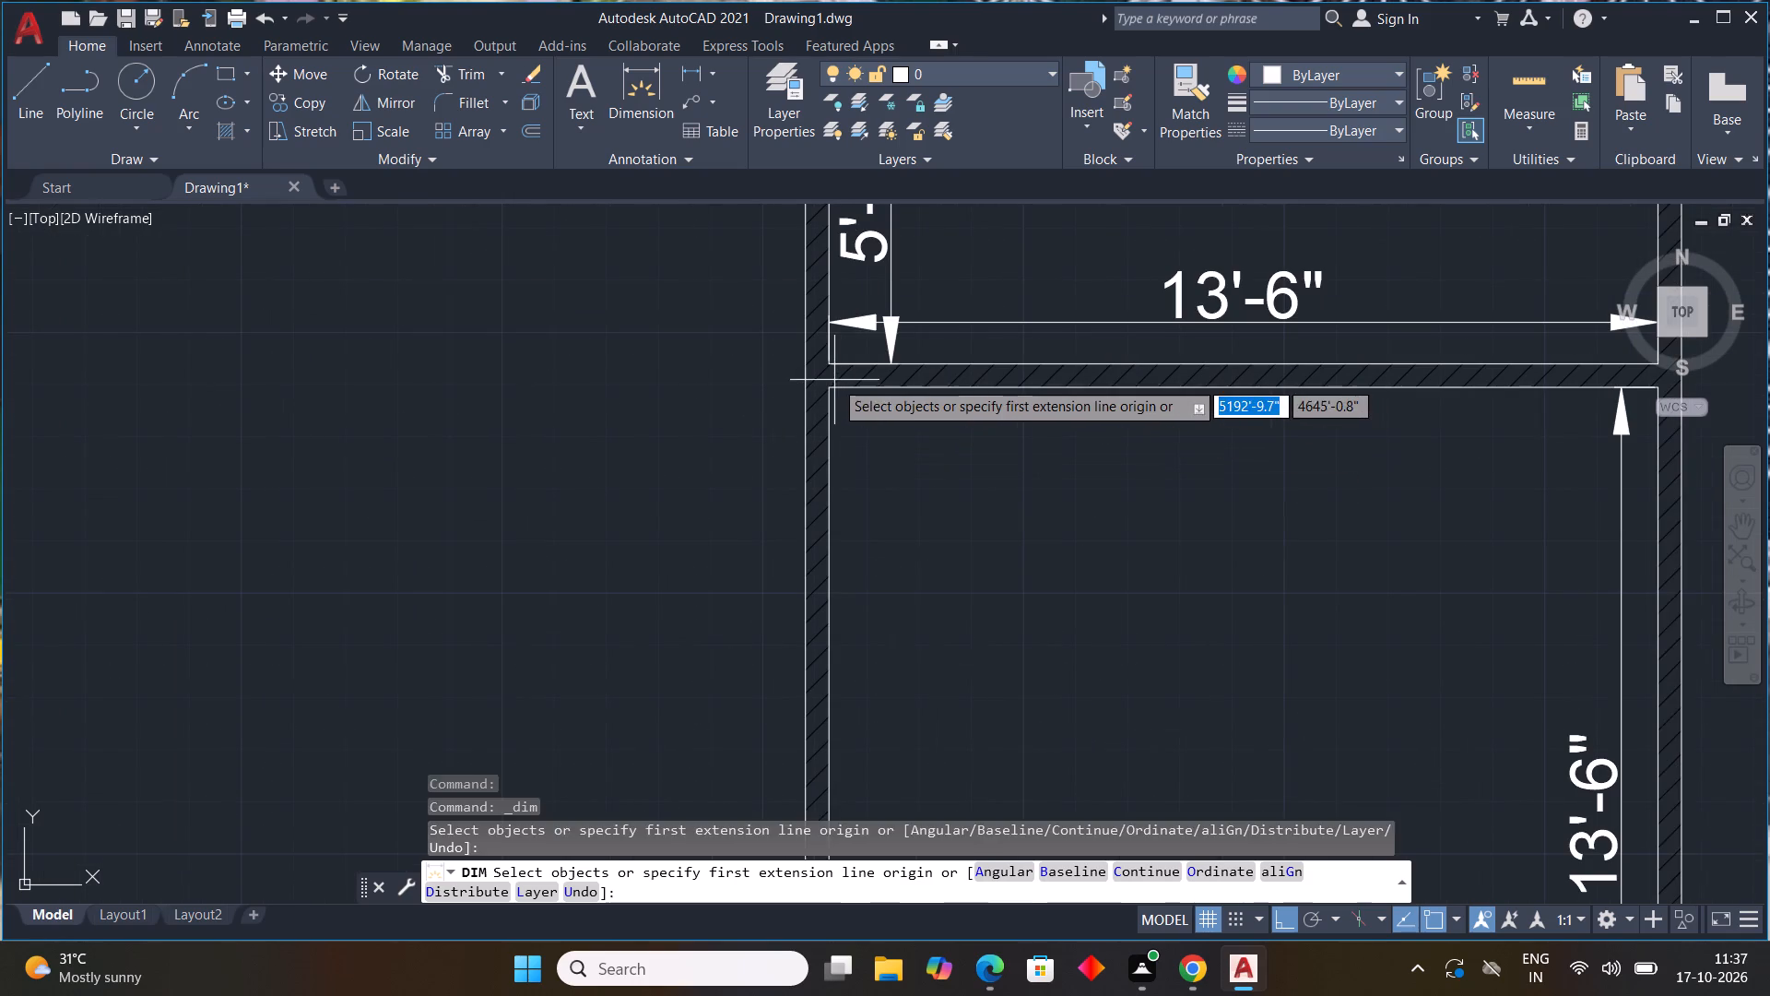
click(834, 389)
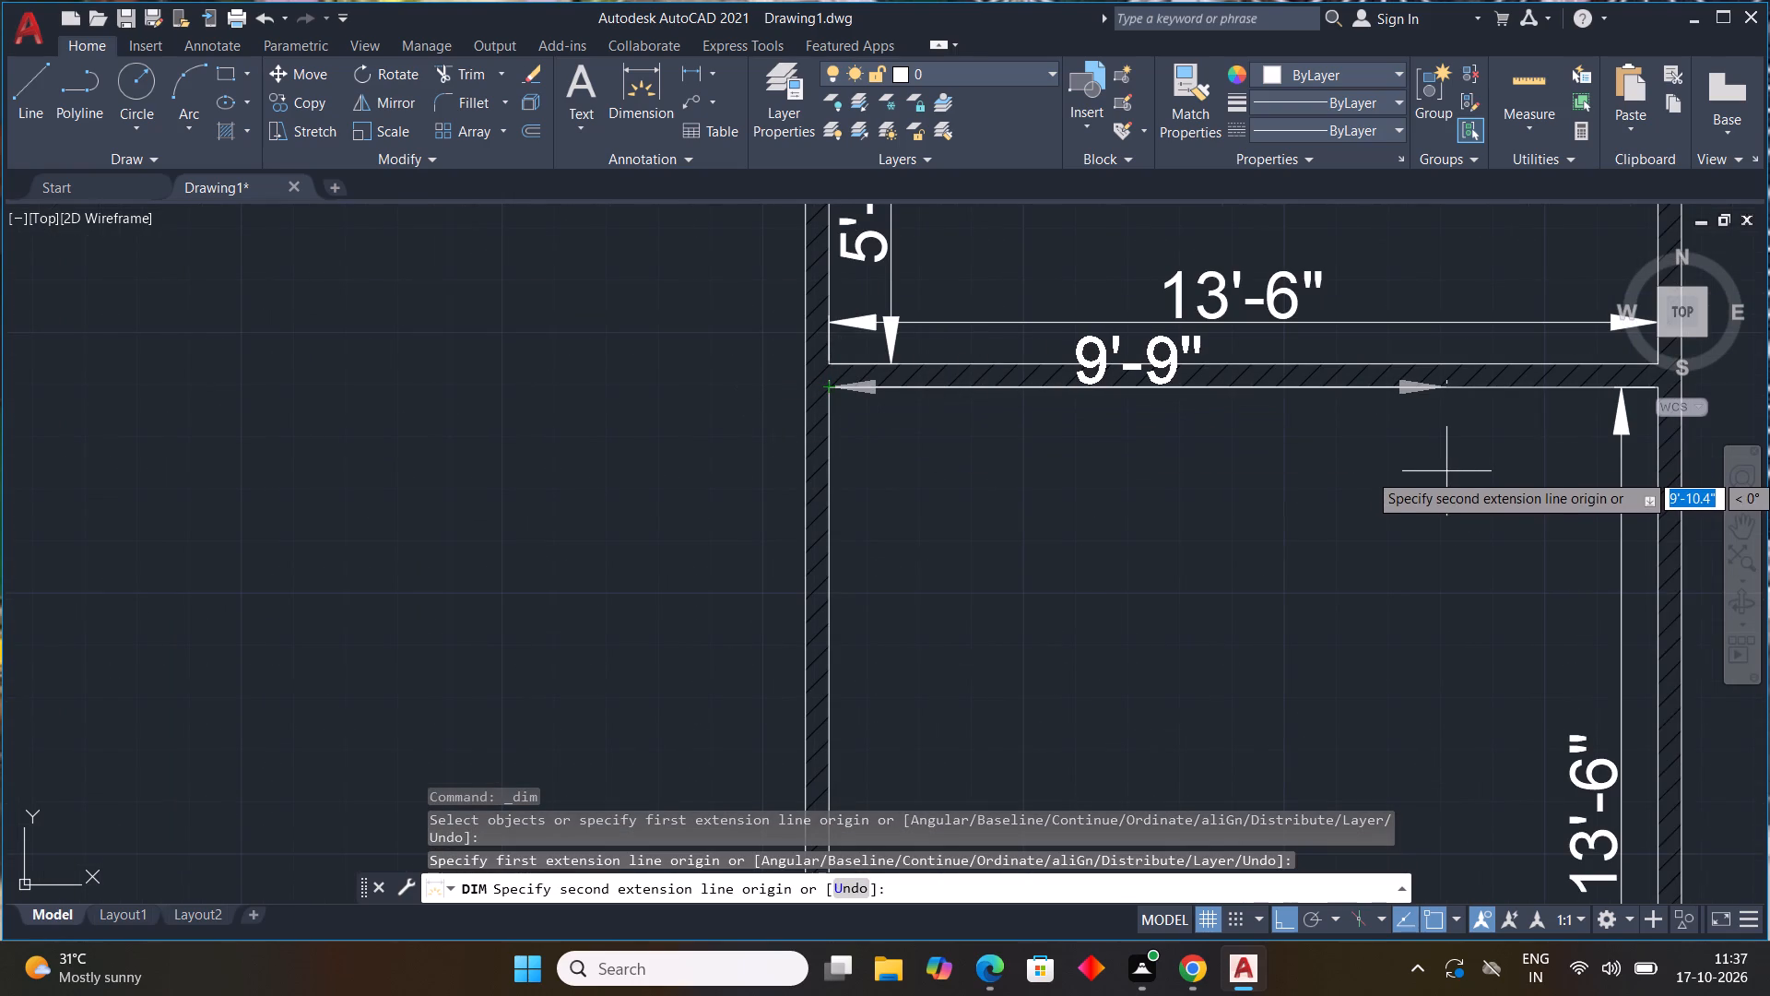
middle_drag(1434, 492, 1224, 551)
middle_click(1223, 551)
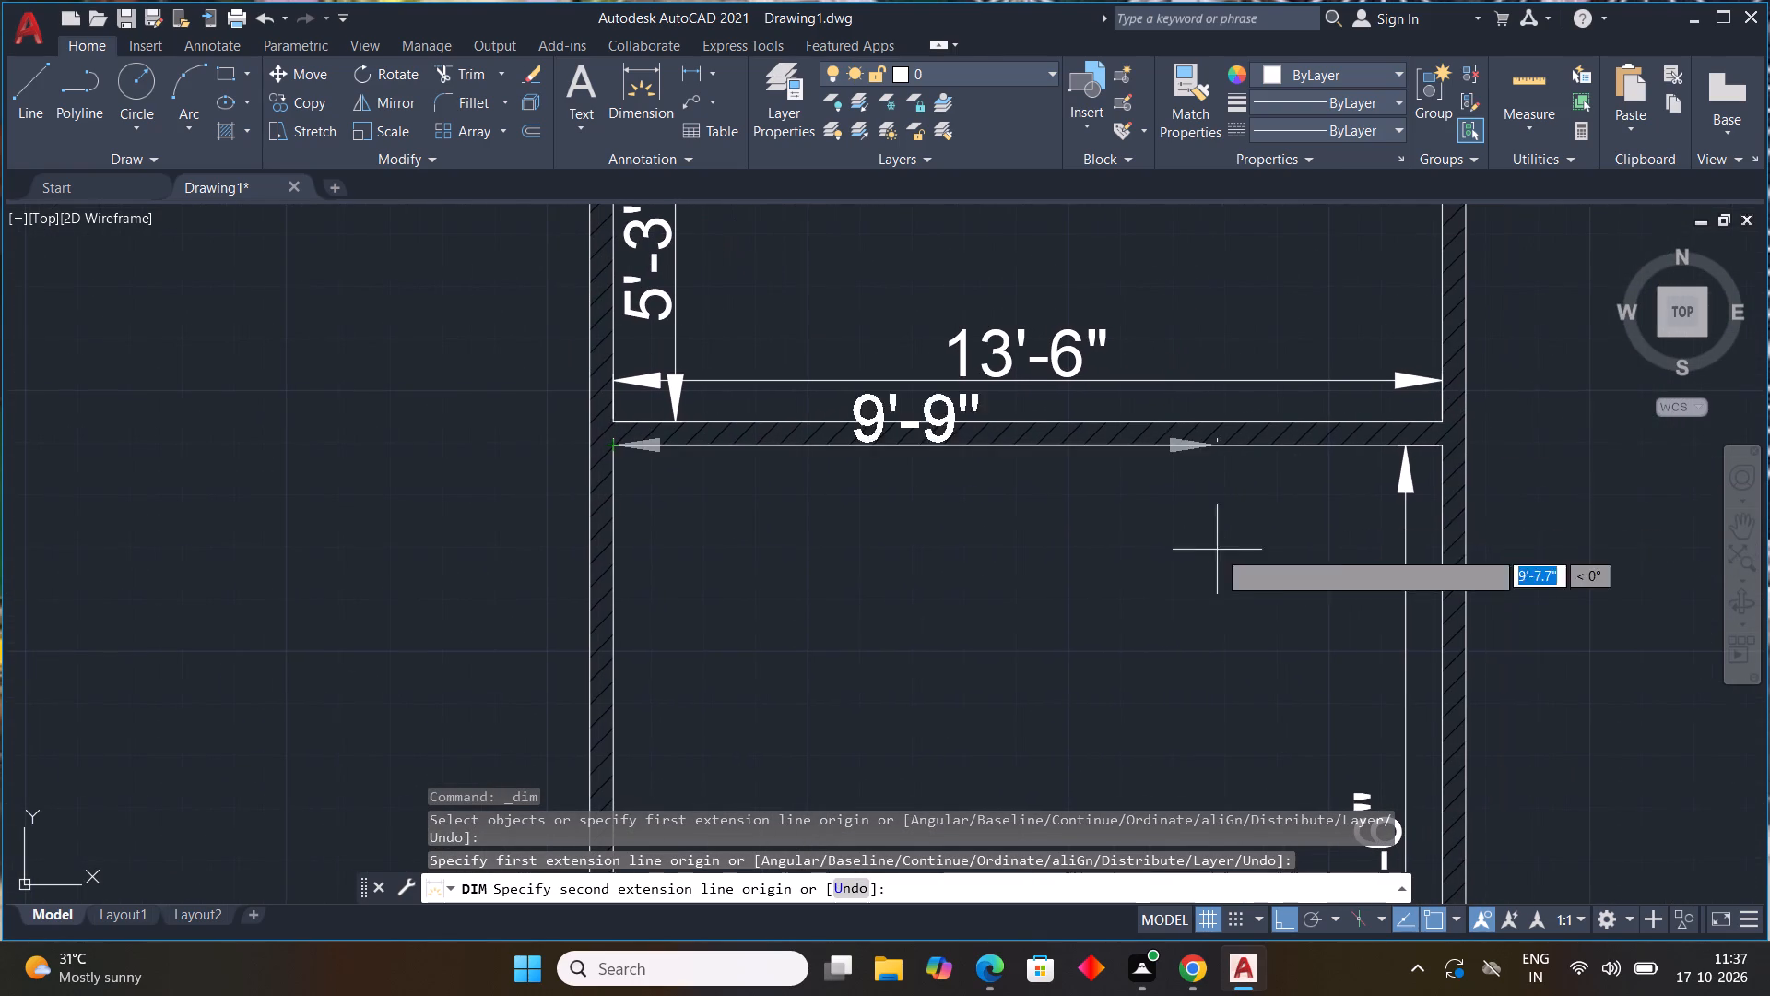
click(1444, 449)
click(1425, 513)
Dimension the upper-right room's inner height from the upper wall to the partition, with the dimension line just inside the right wall.
scroll(1427, 540, down, 3)
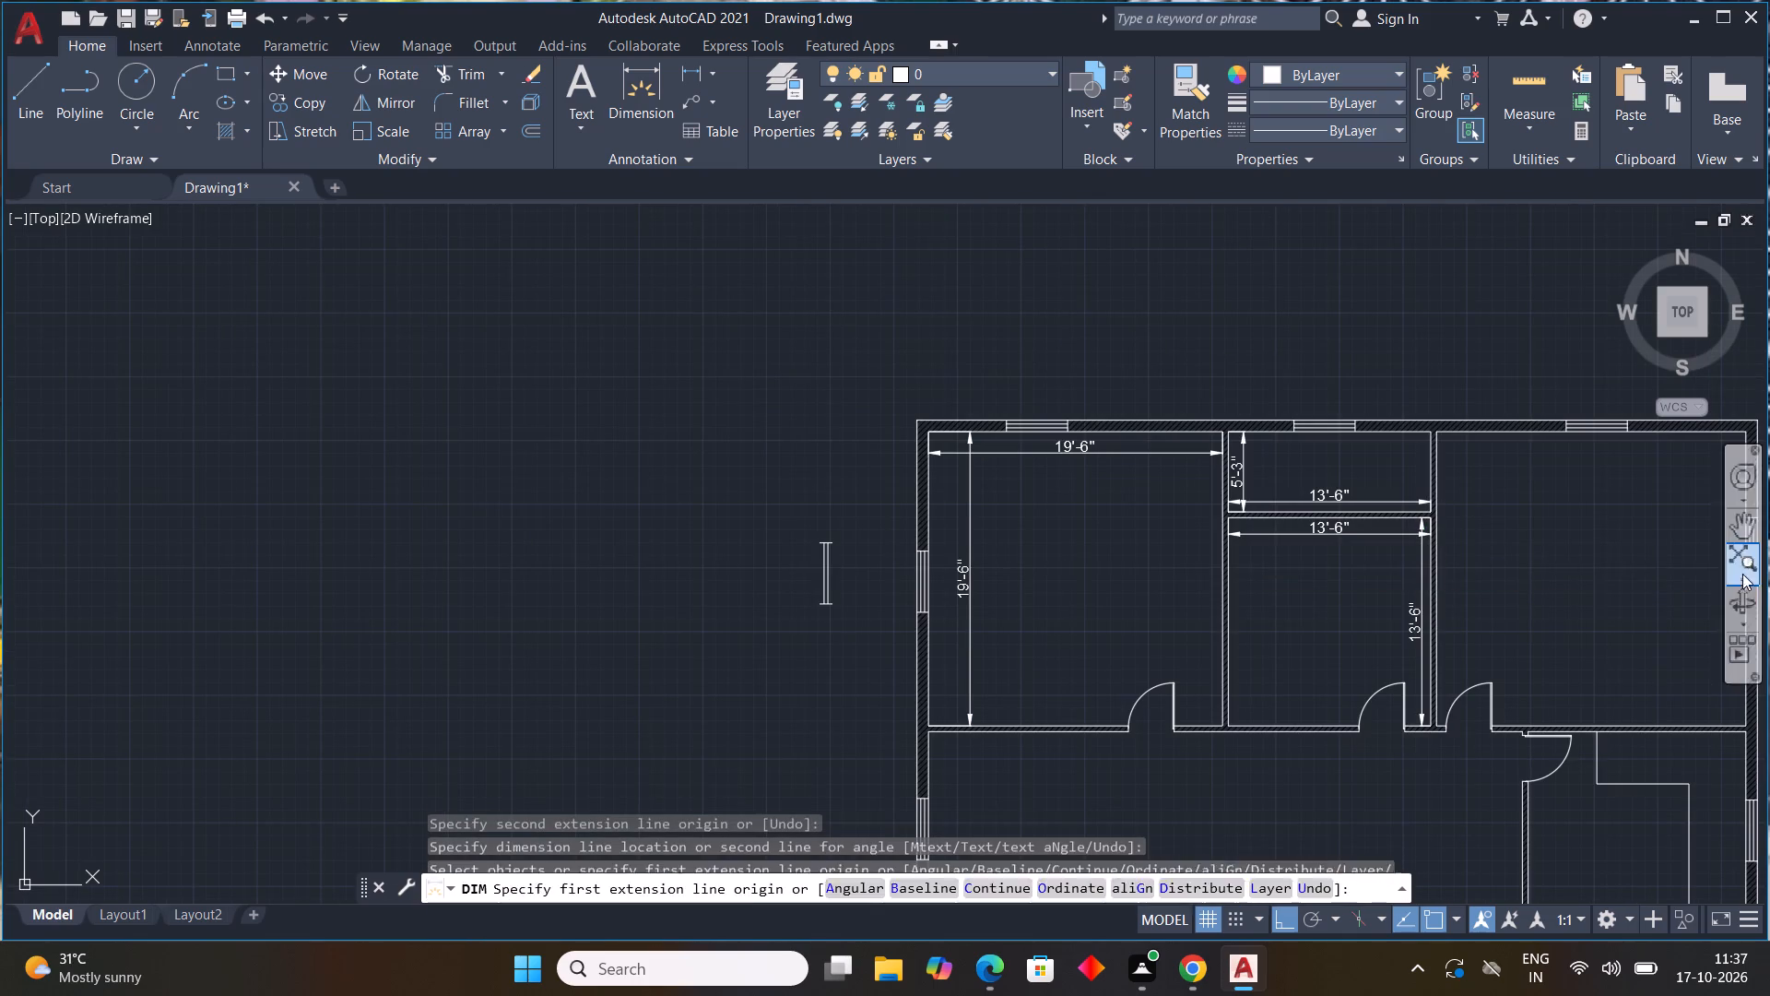
middle_drag(1572, 563, 1036, 434)
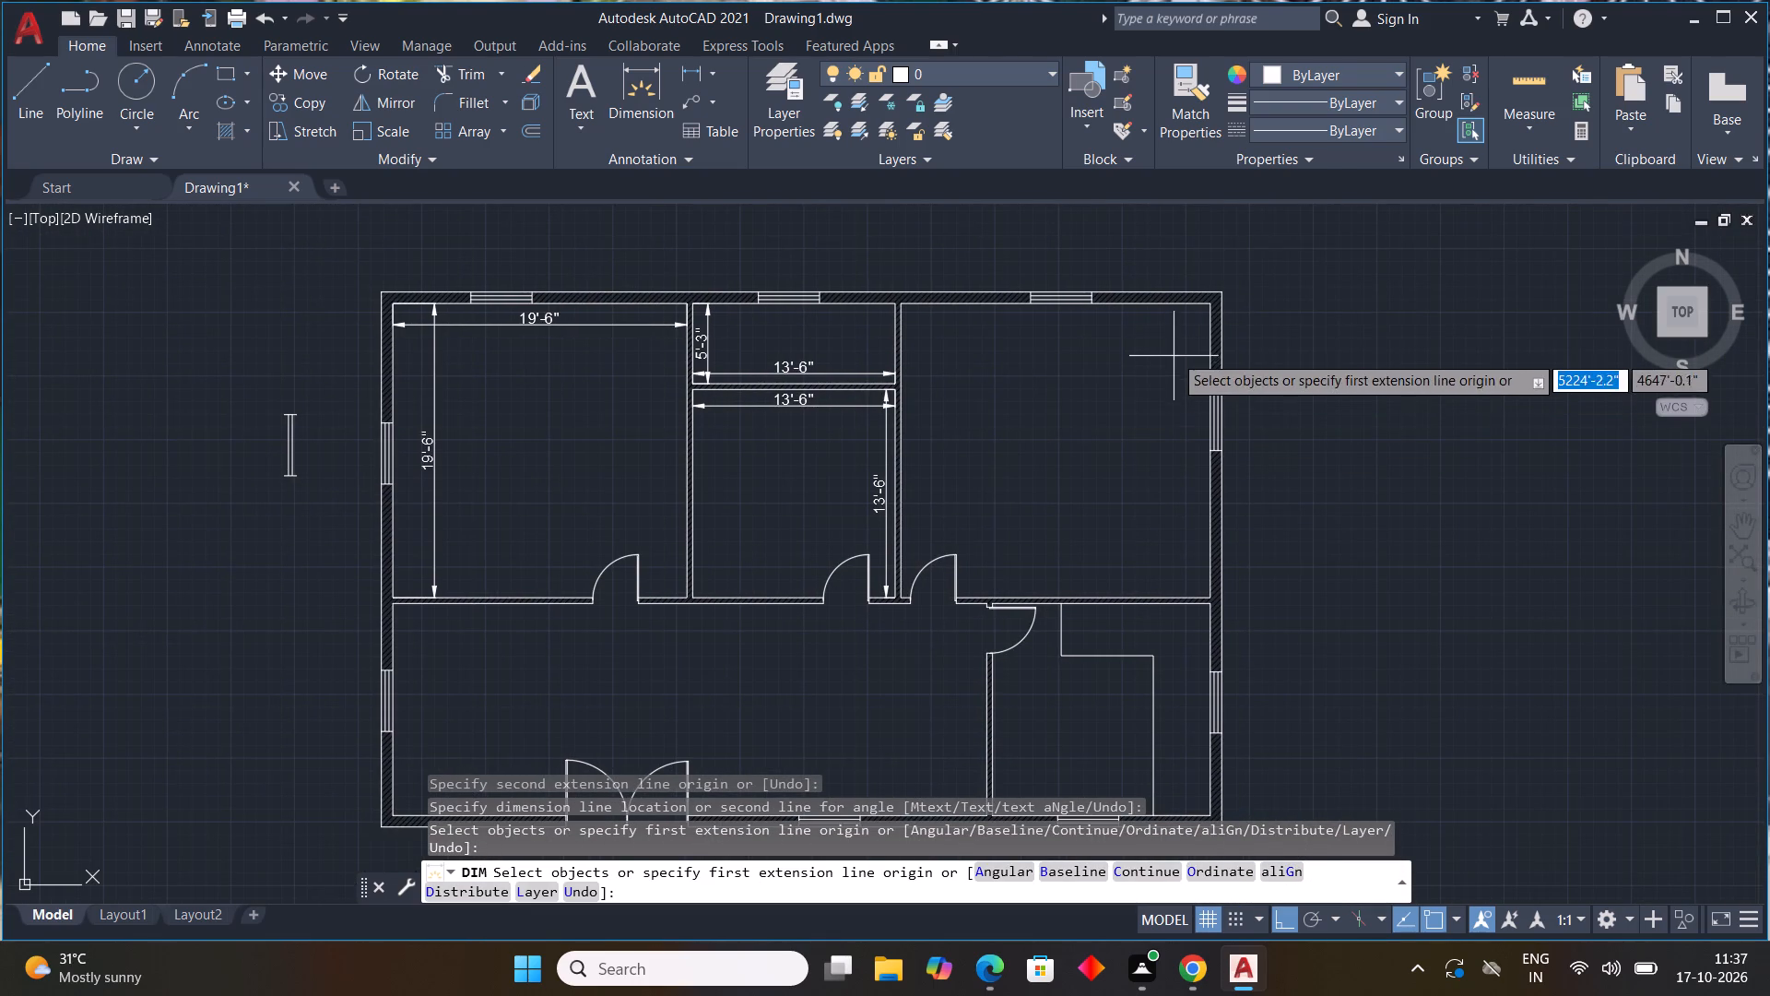
scroll(1218, 309, up, 2)
click(1200, 297)
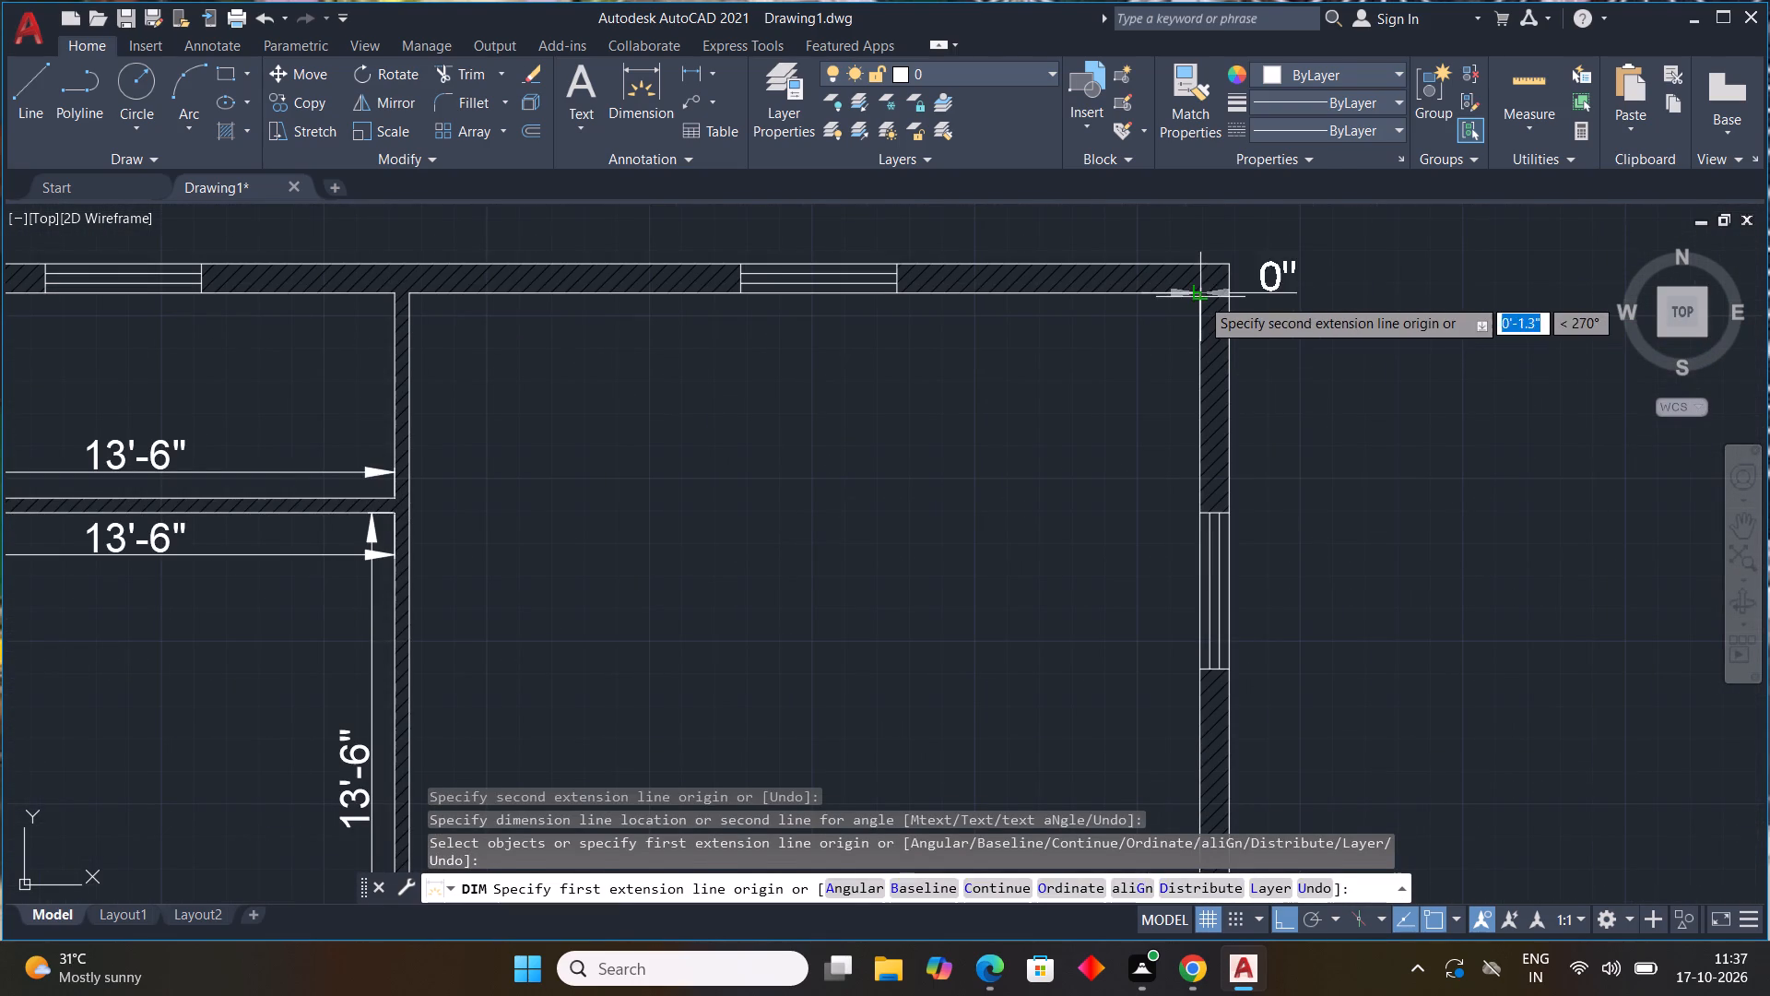
scroll(1230, 503, down, 2)
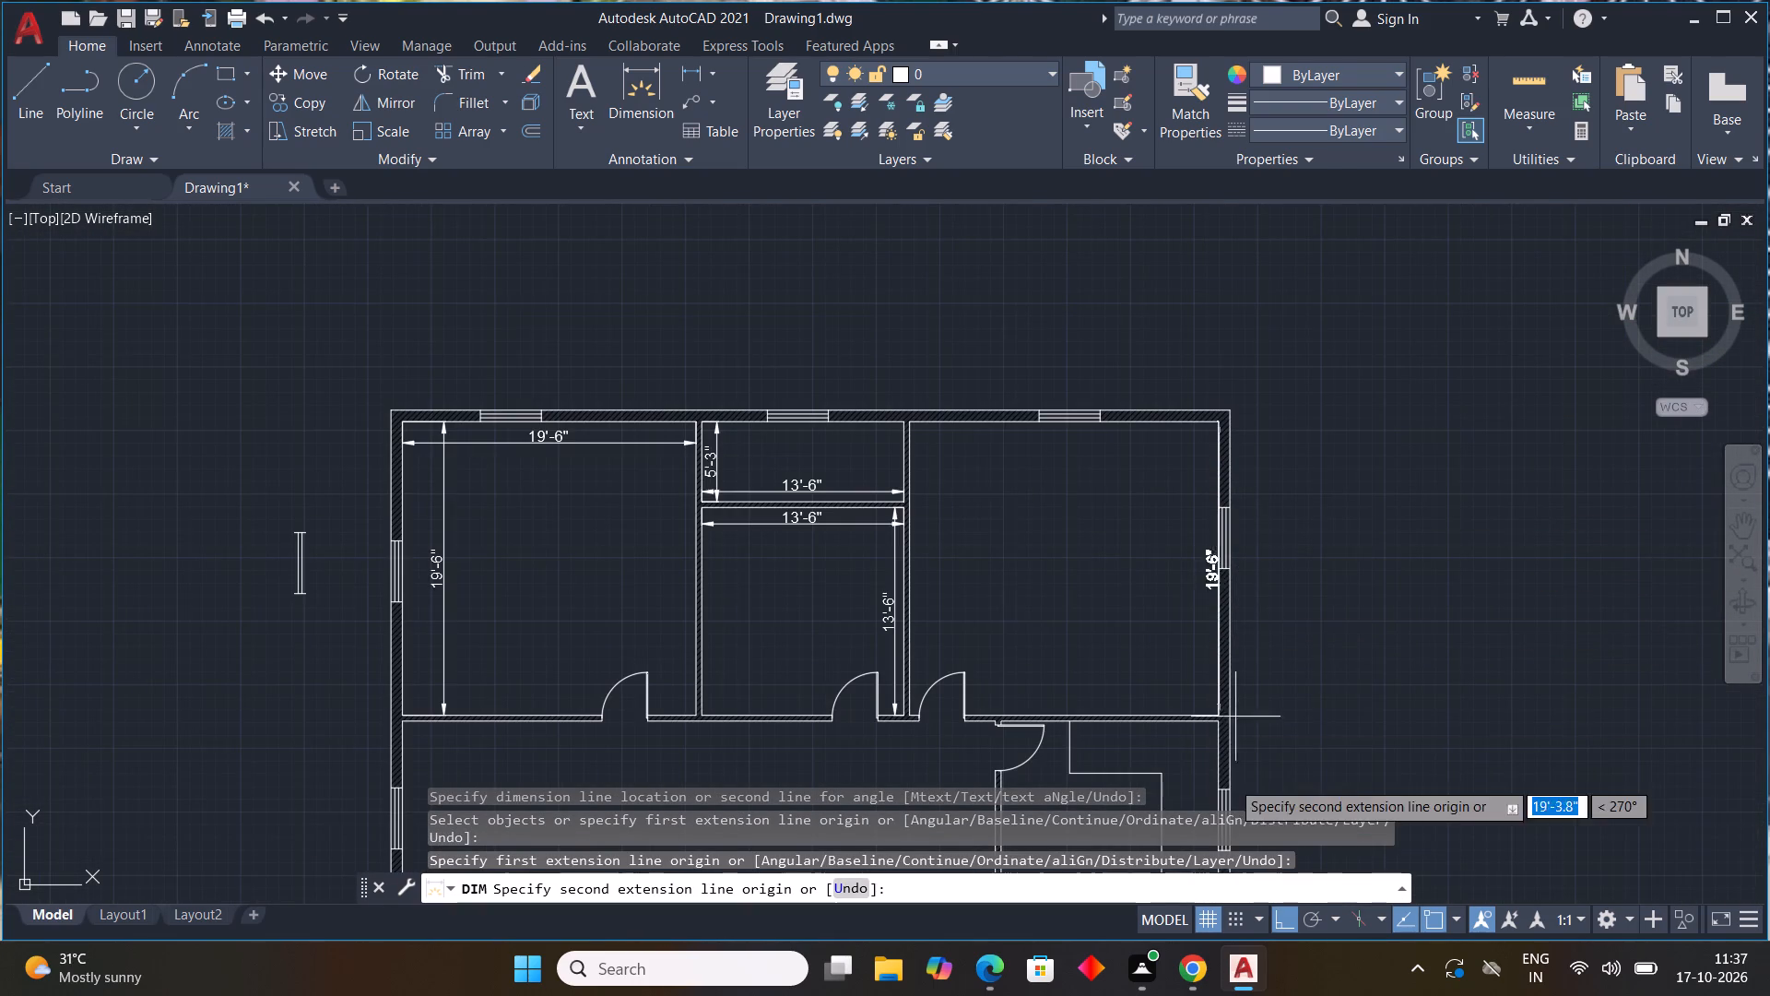
scroll(1225, 707, up, 3)
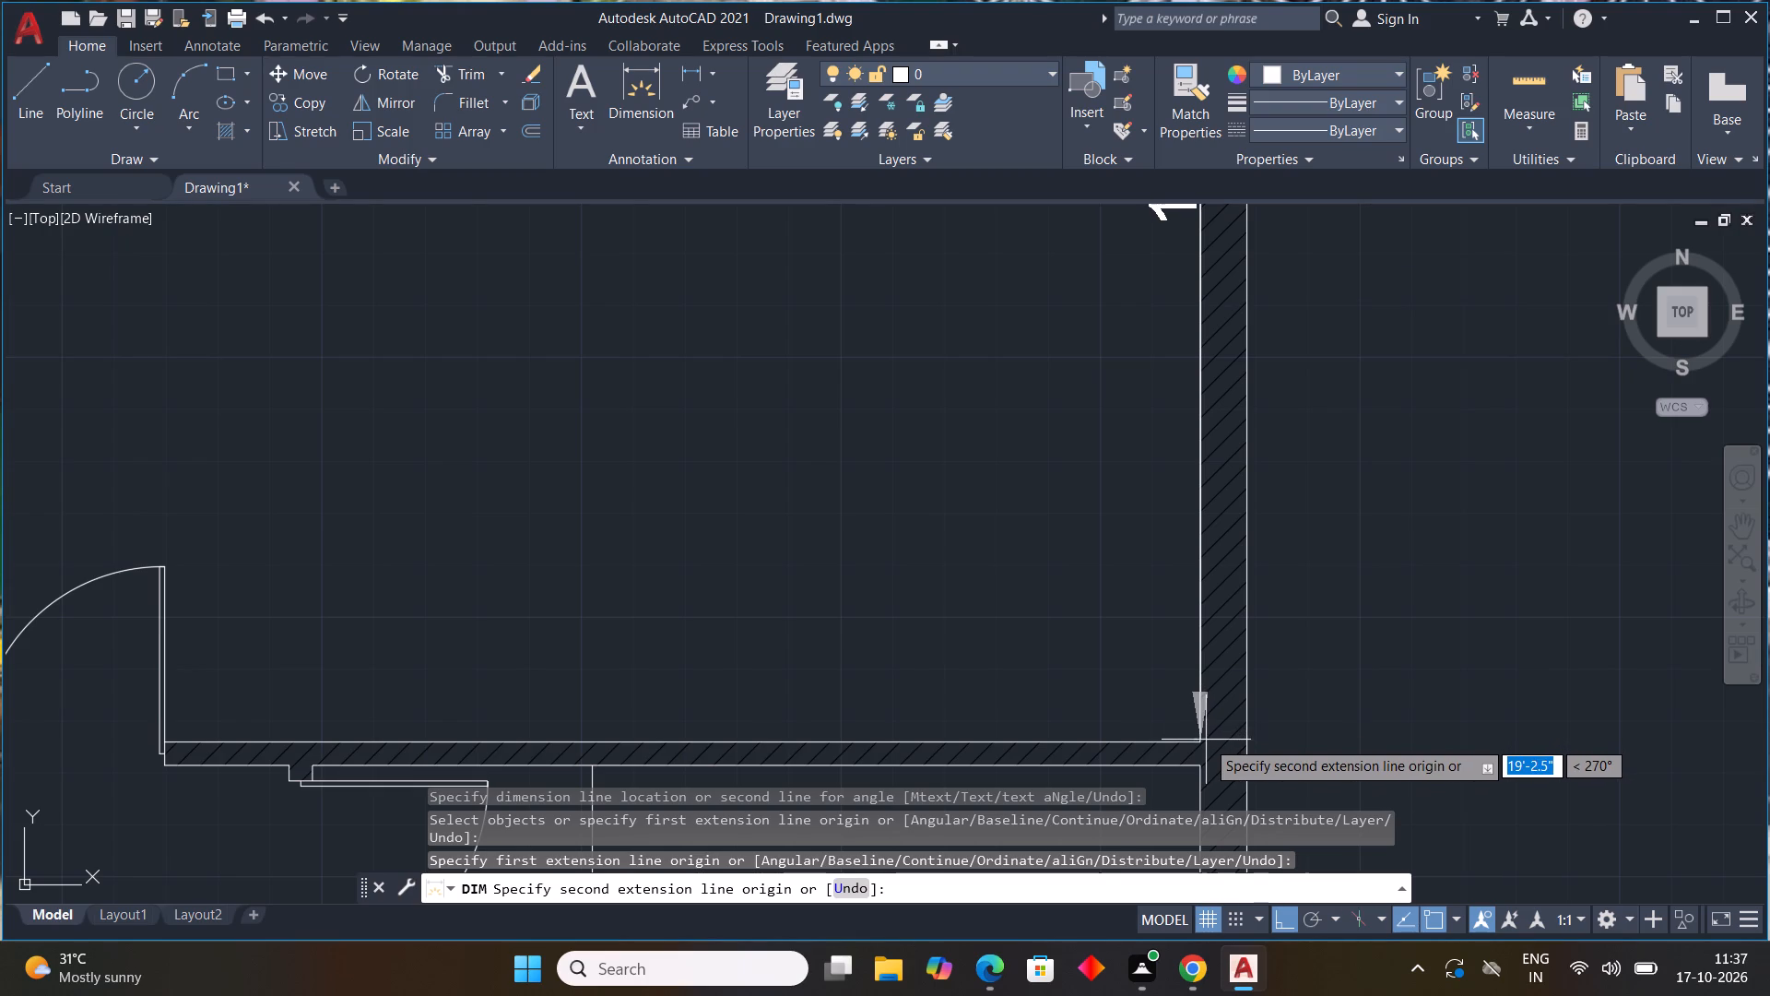
click(1205, 740)
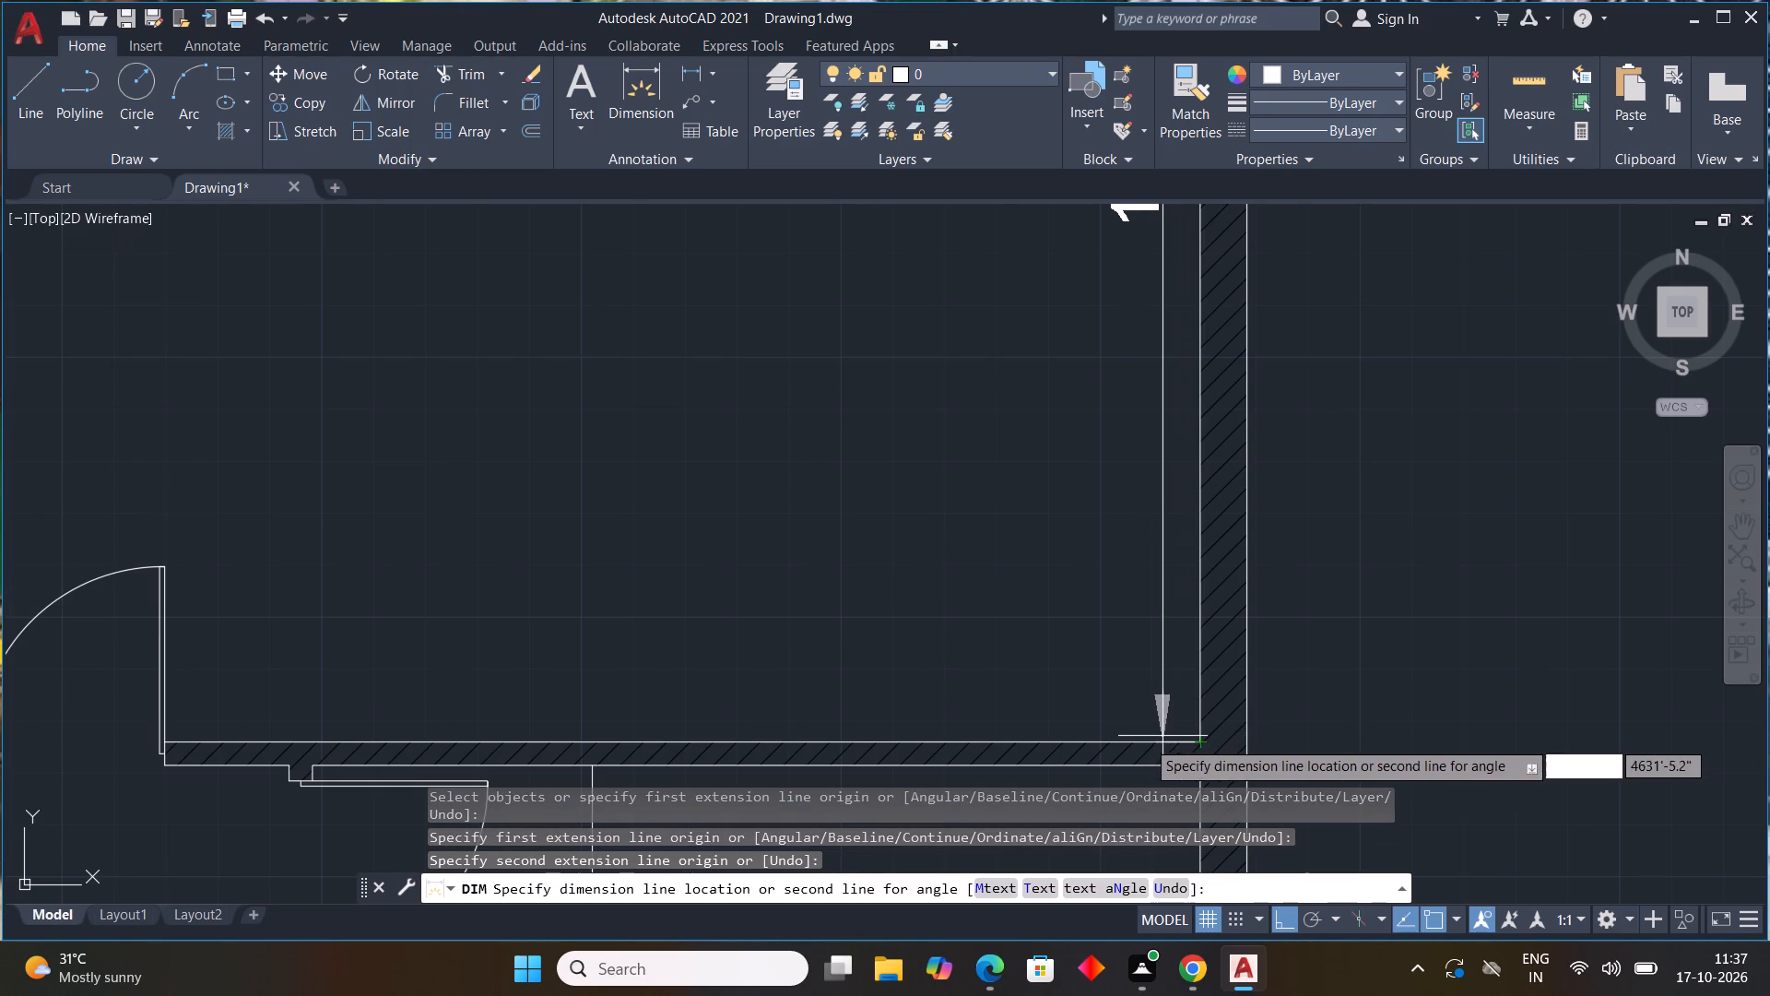
scroll(1109, 747, down, 2)
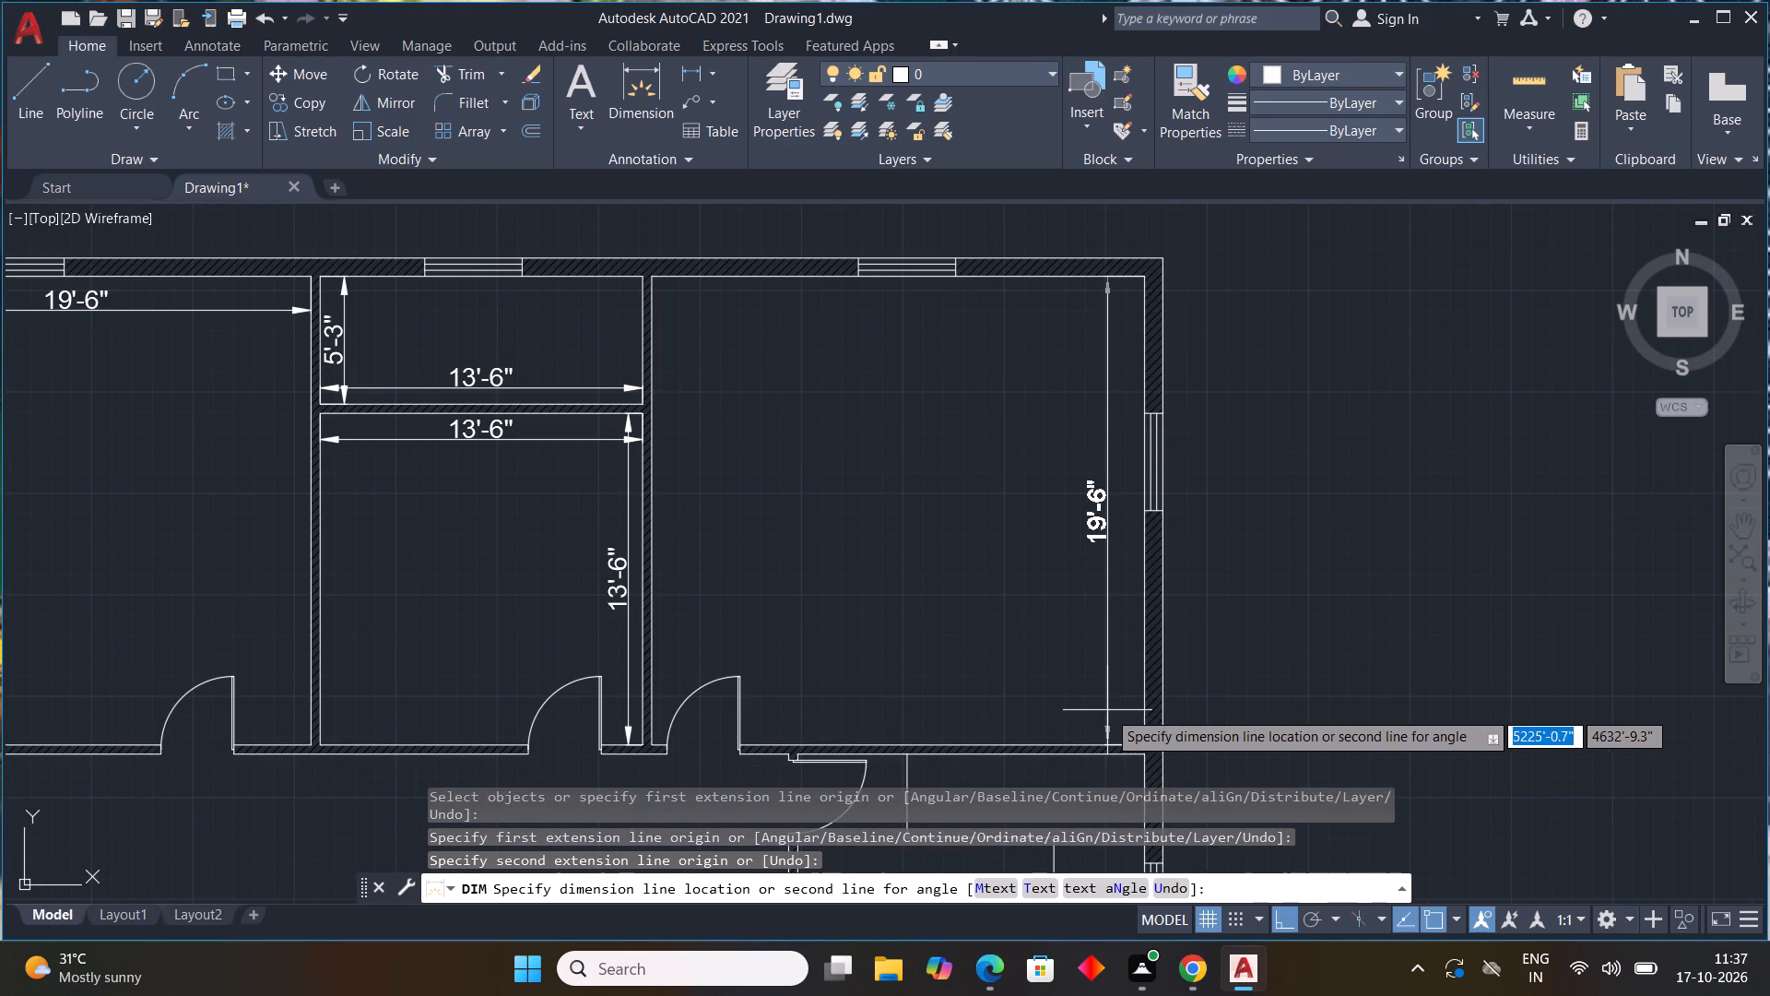
click(1107, 712)
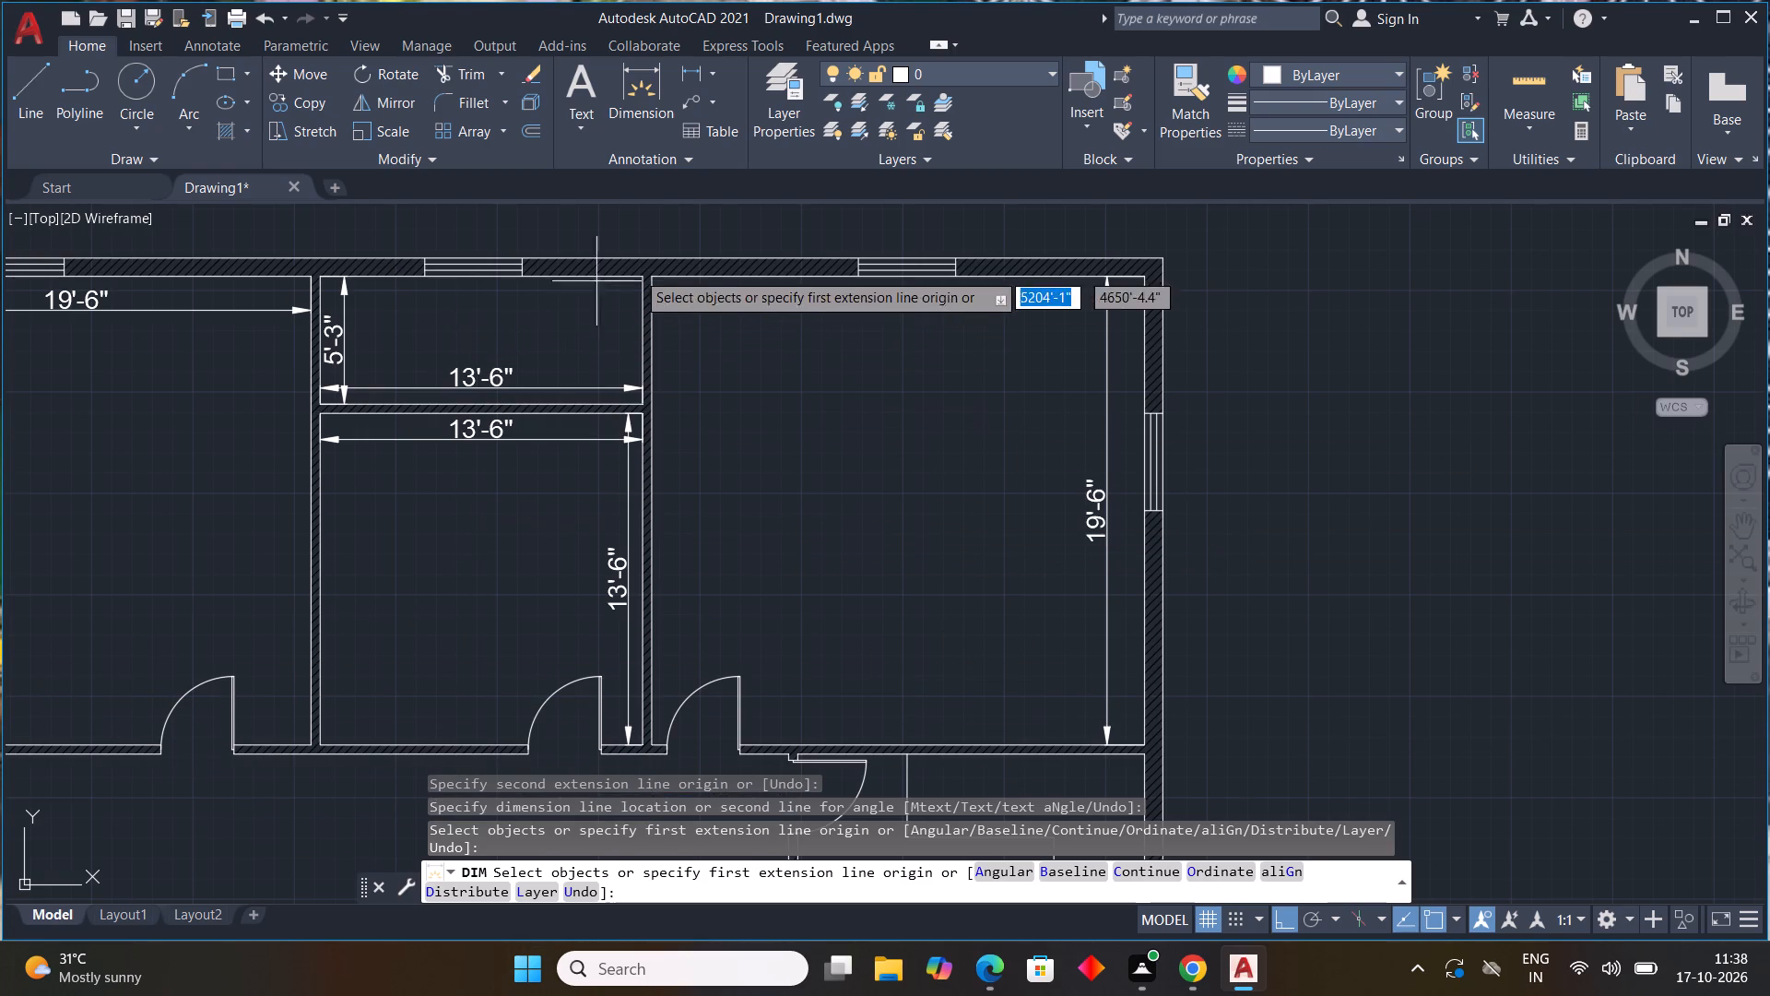
Dimension the upper-right room's inner width from the partition to the right wall, with the dimension line just below the upper wall.
drag(647, 279, 661, 279)
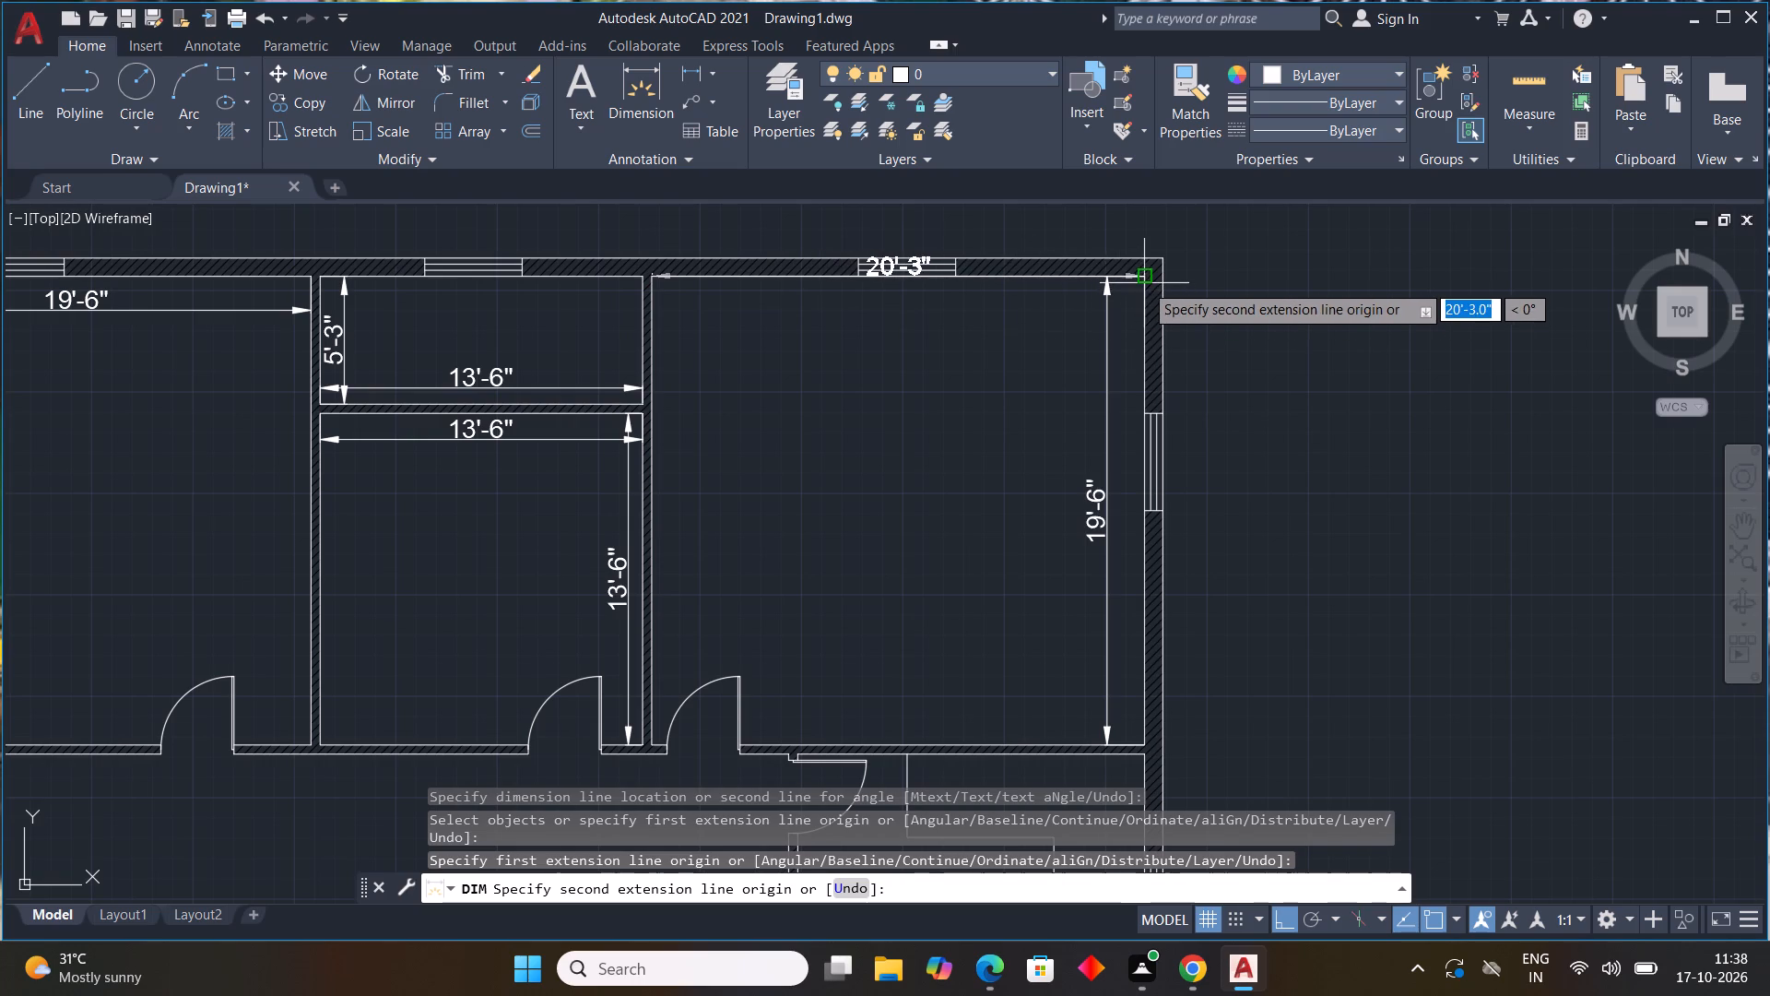
drag(1148, 275, 1144, 296)
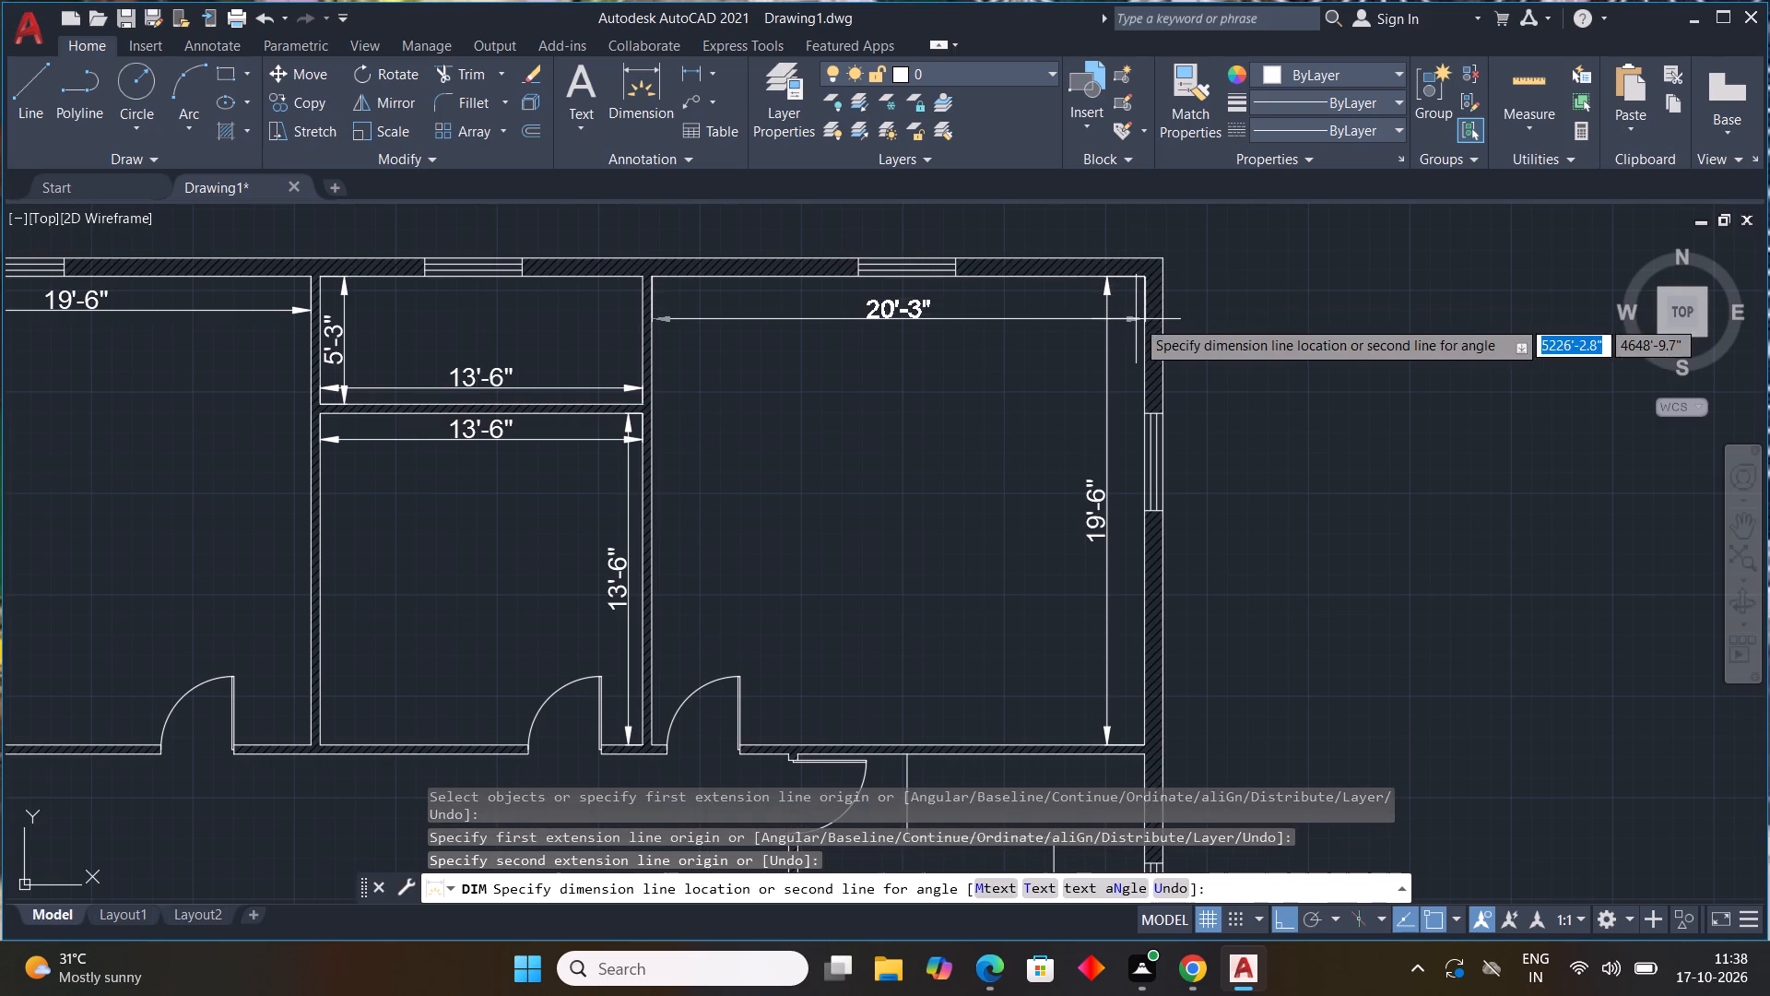
click(1136, 319)
Dimension the lower-right room's inner height from the partition to the lower wall, with the dimension line between the door and the counter outline.
scroll(855, 647, down, 3)
scroll(891, 701, up, 3)
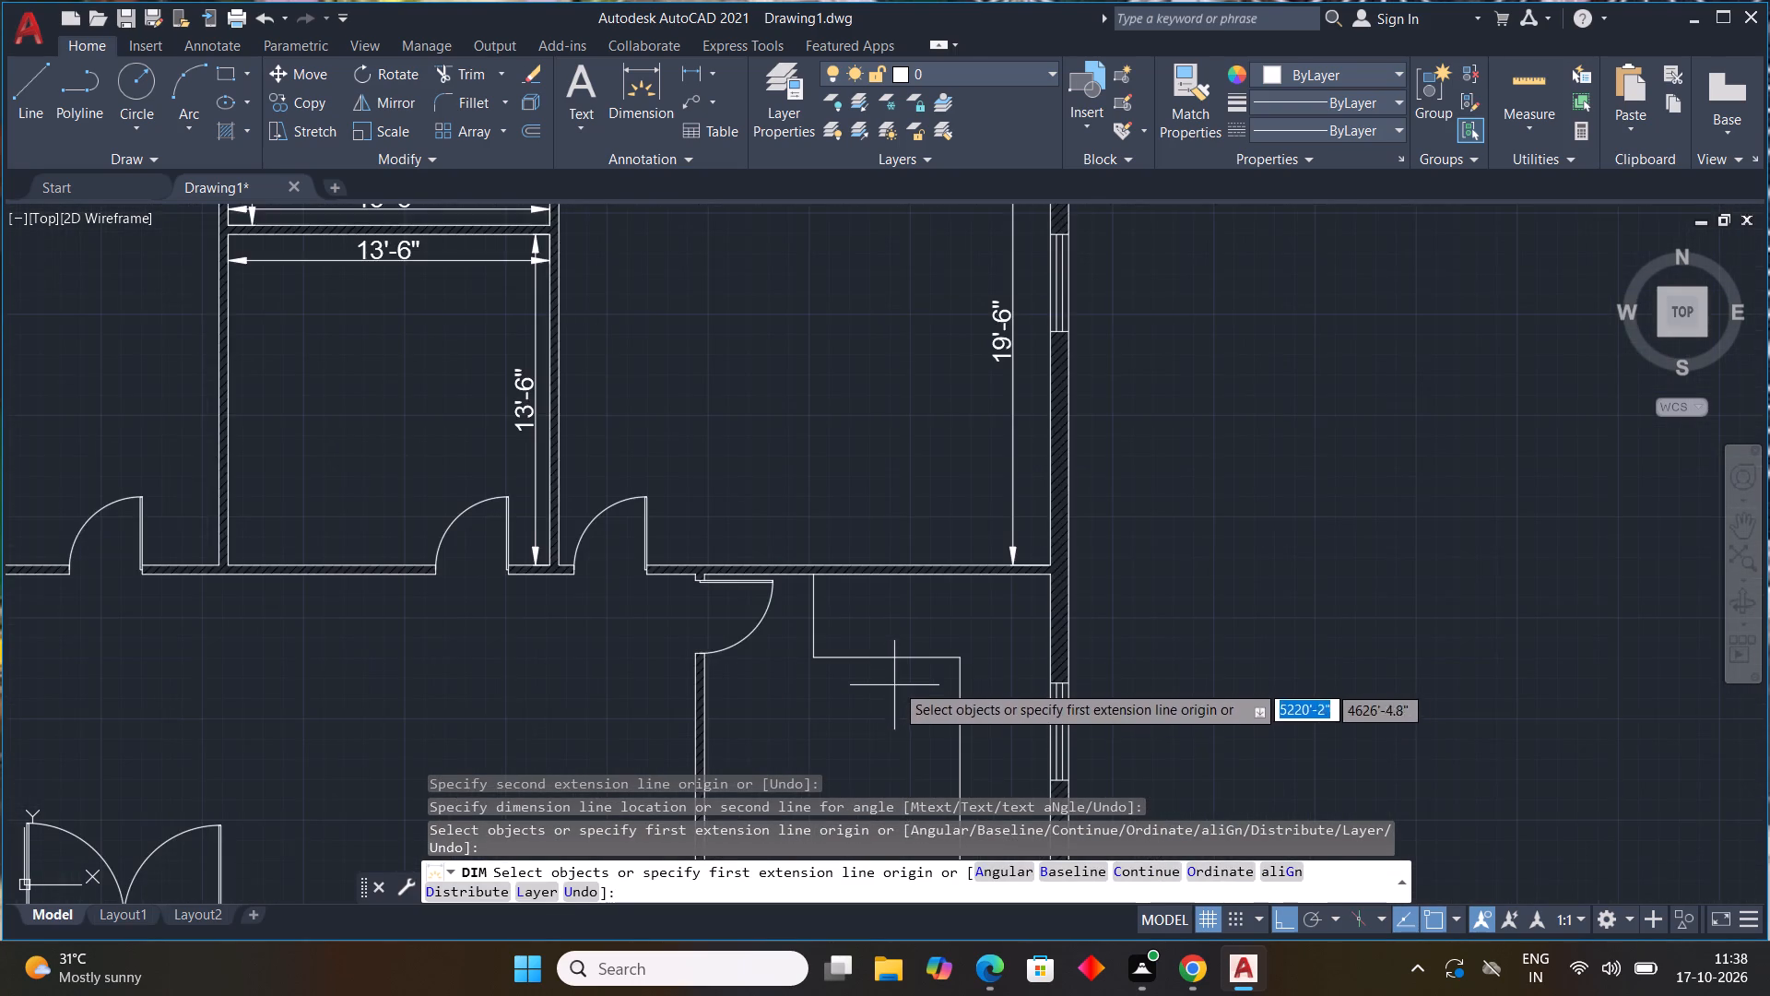
middle_drag(901, 674, 970, 313)
middle_click(970, 313)
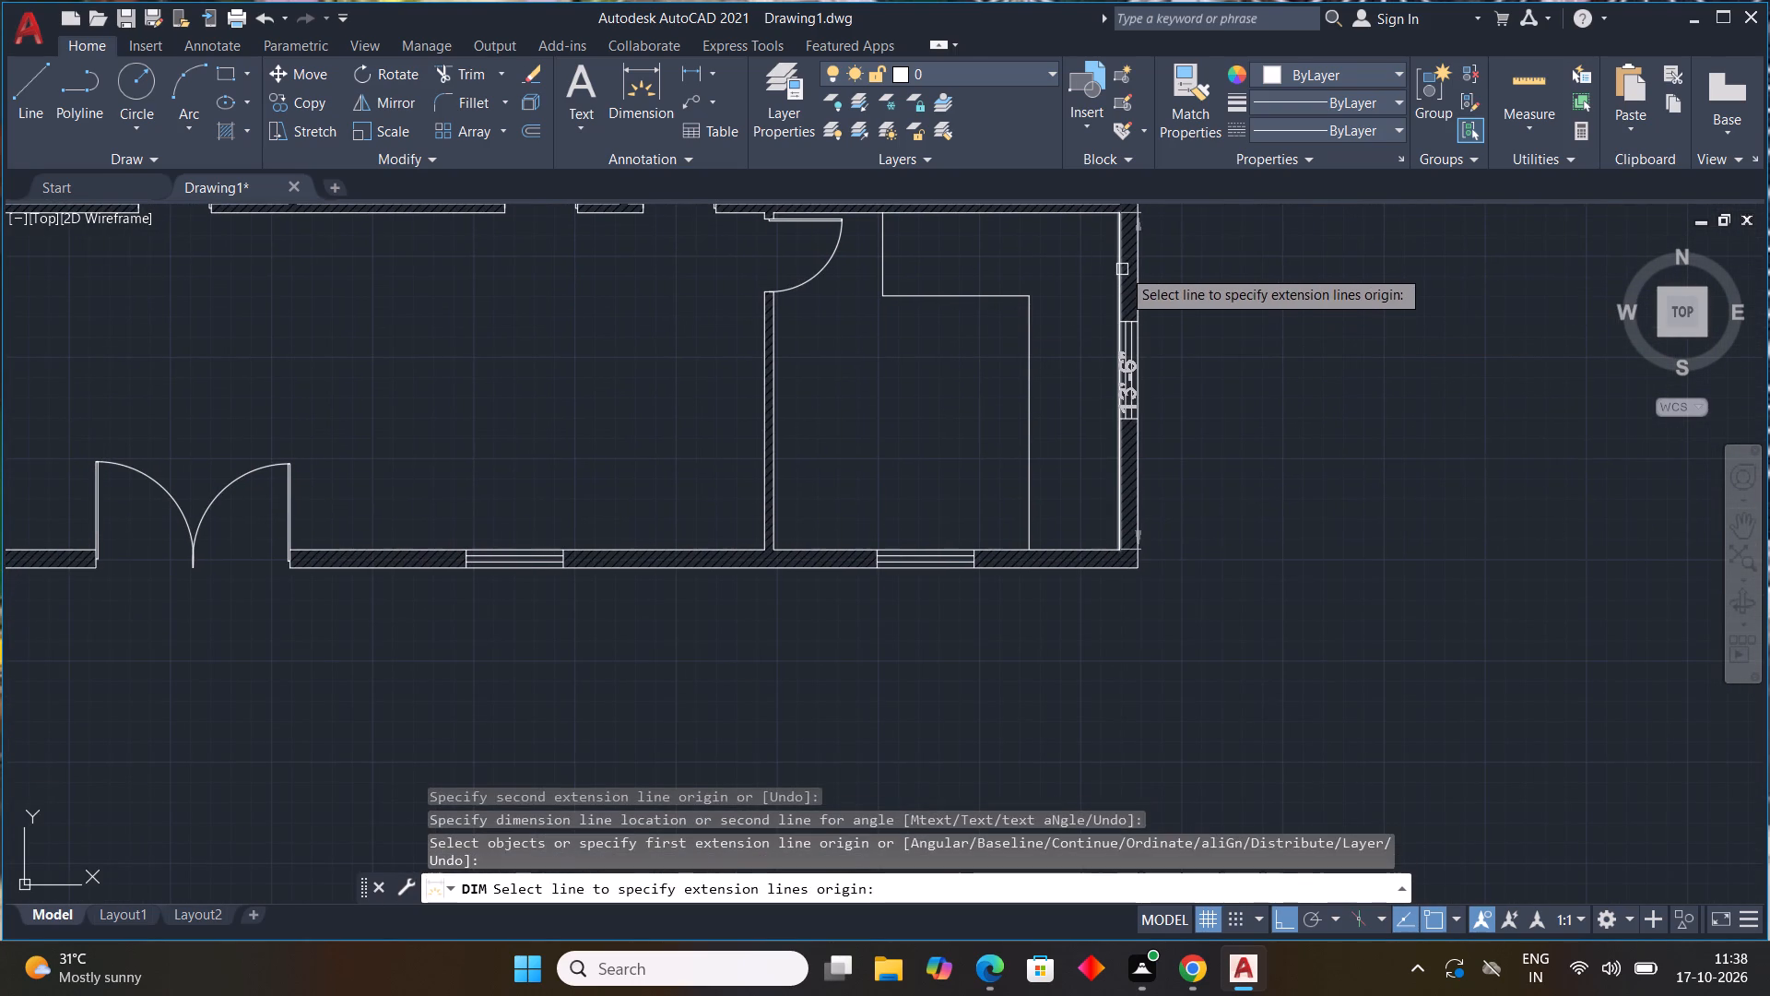
click(1121, 210)
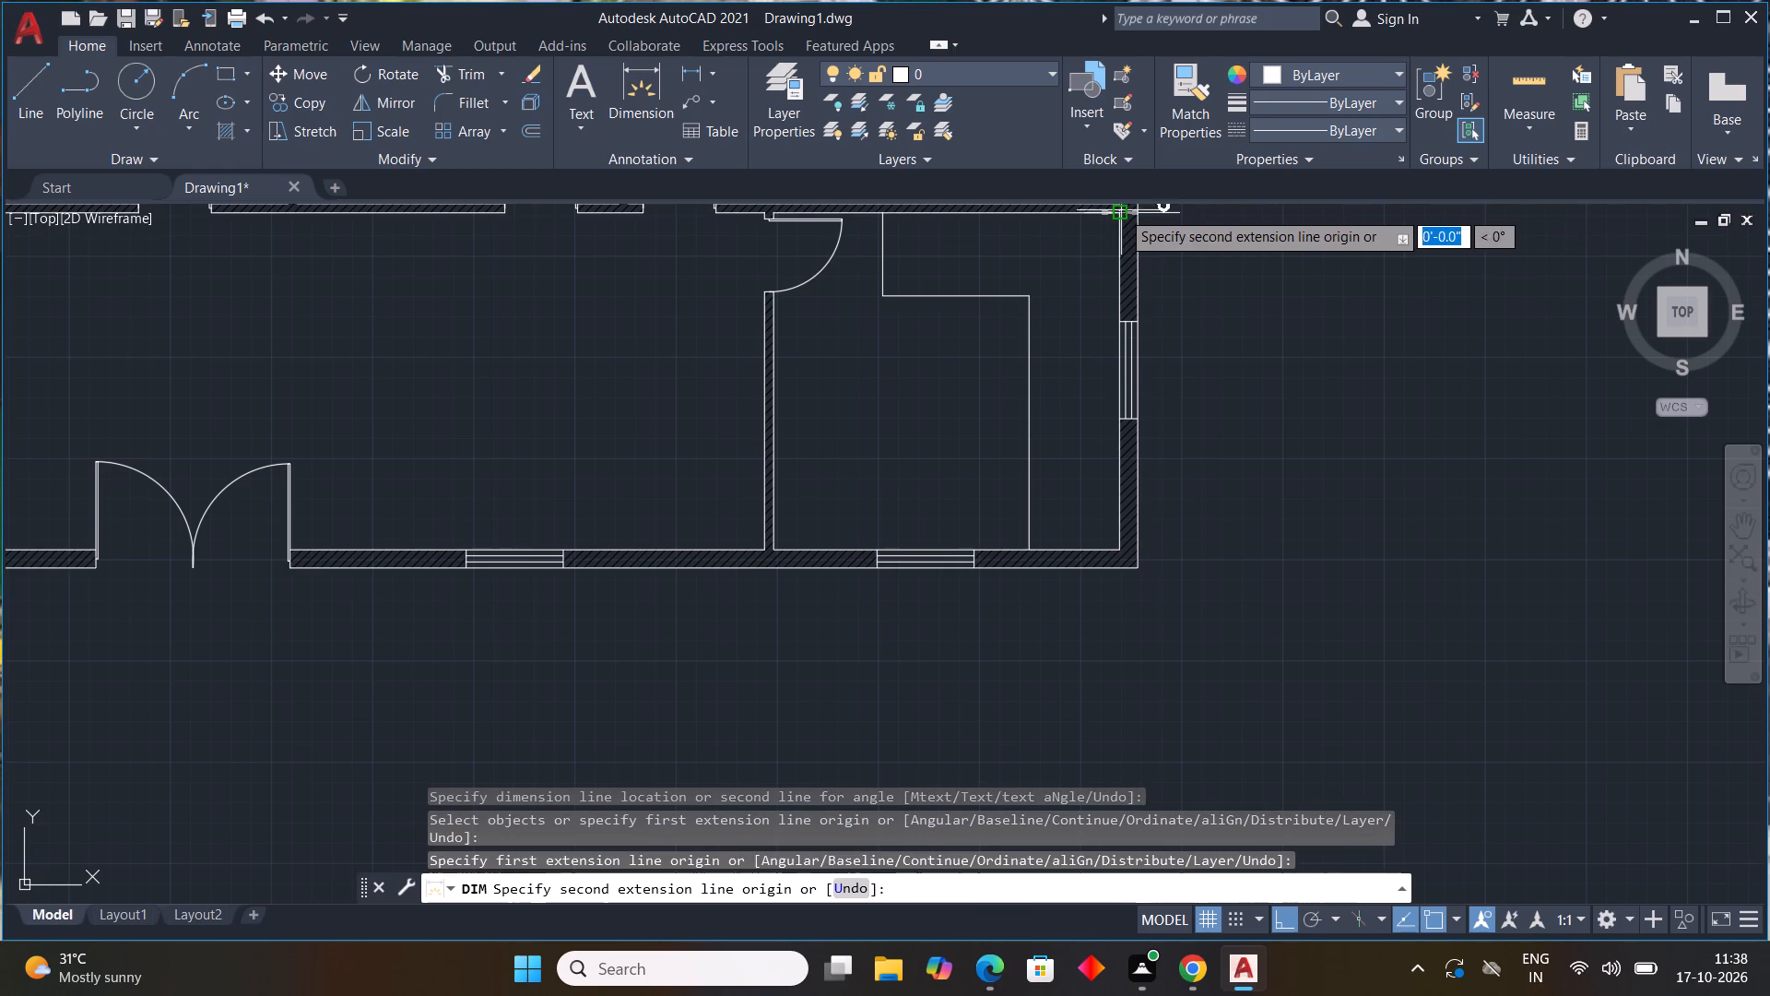
click(1118, 552)
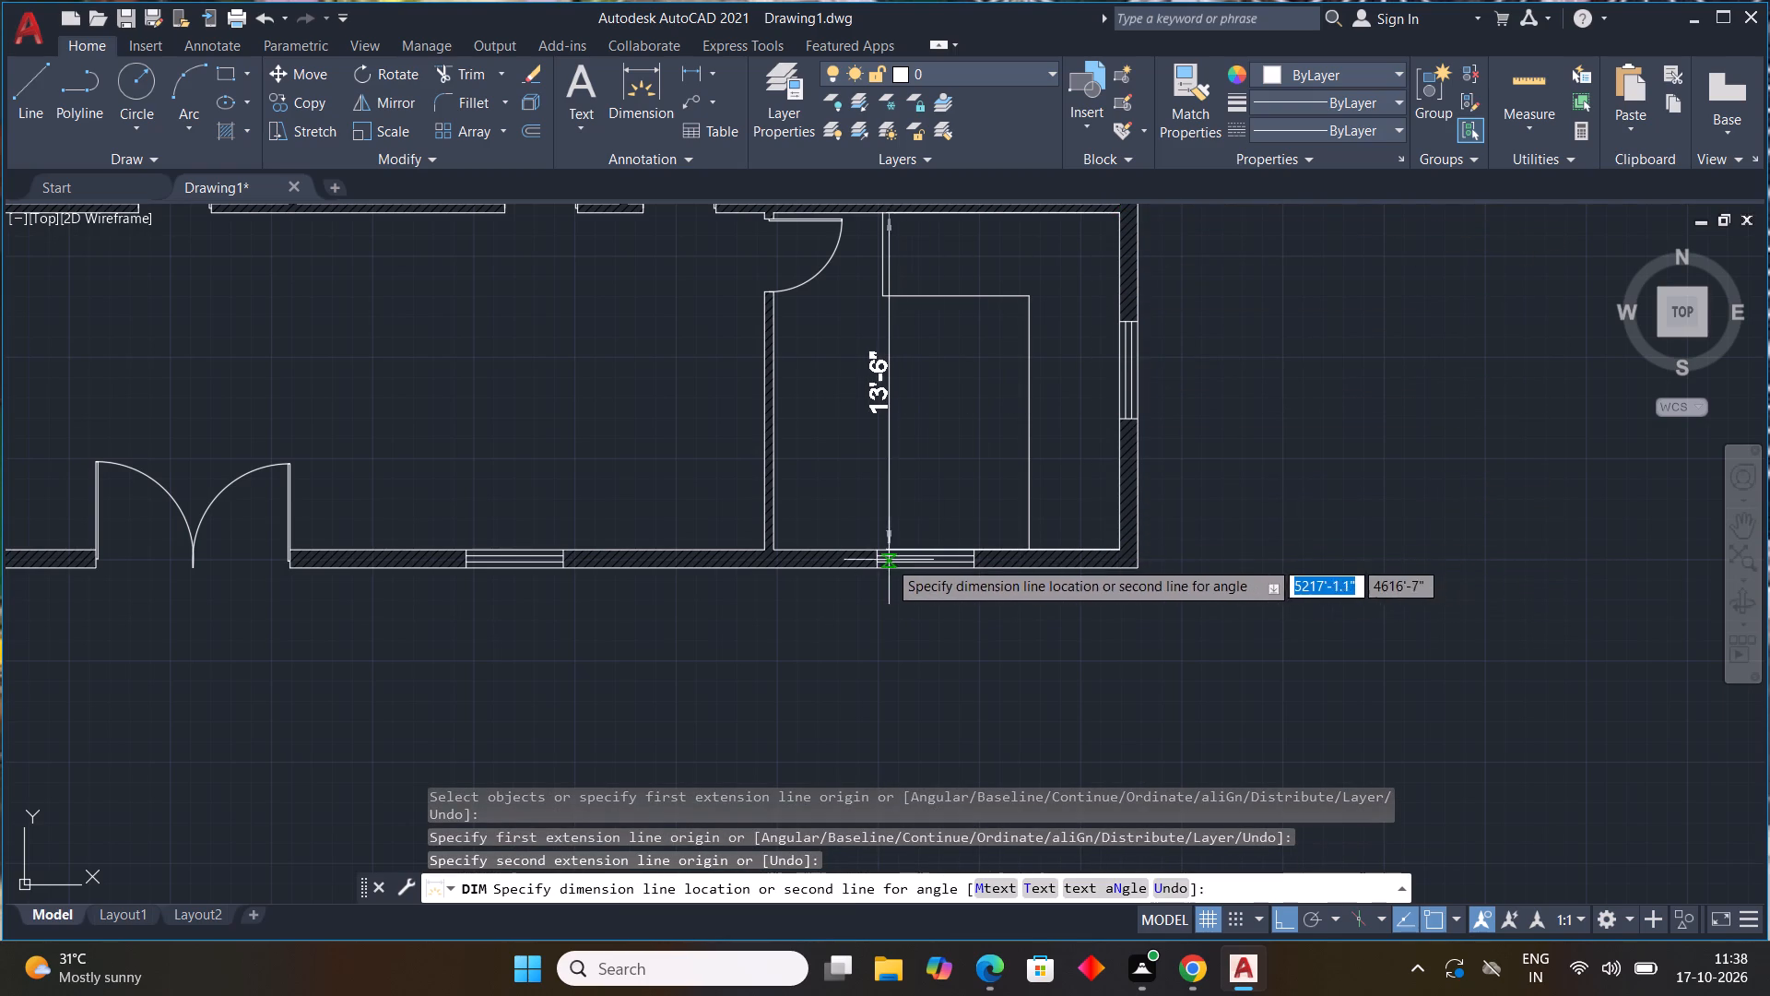
click(860, 551)
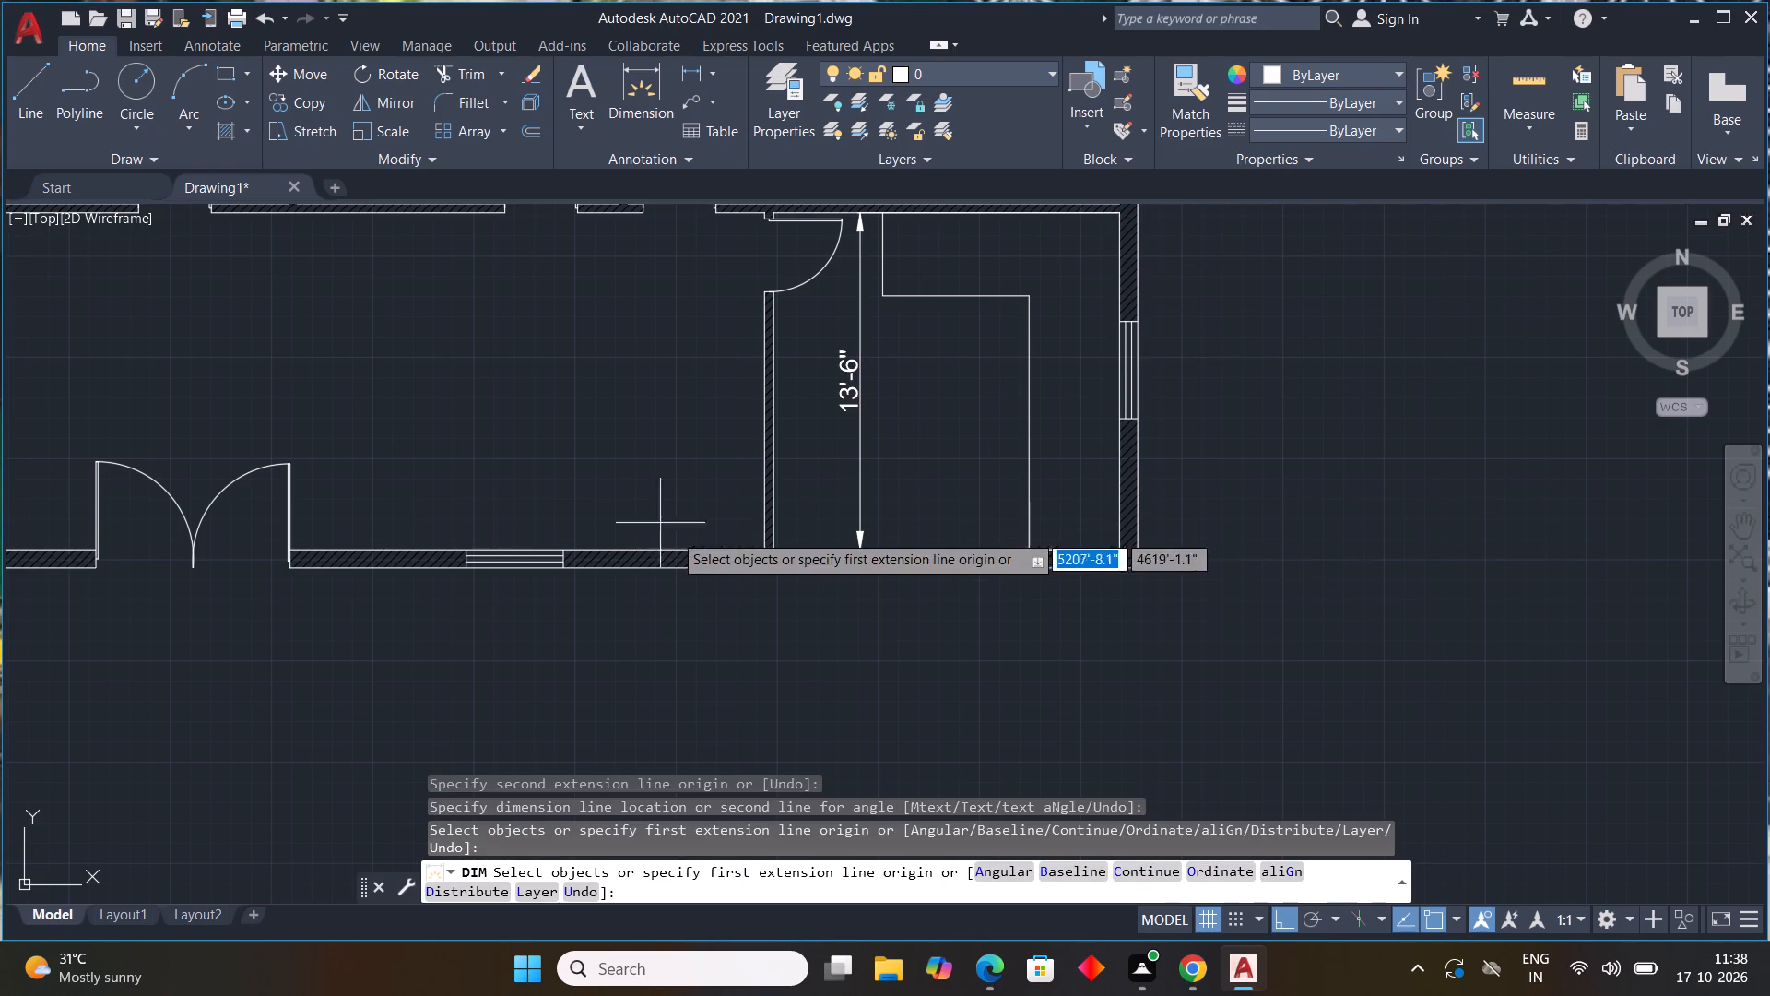
Dimension the lower-right room's inner width between the right wall and the left partition, with the dimension line just below the door swing.
click(773, 544)
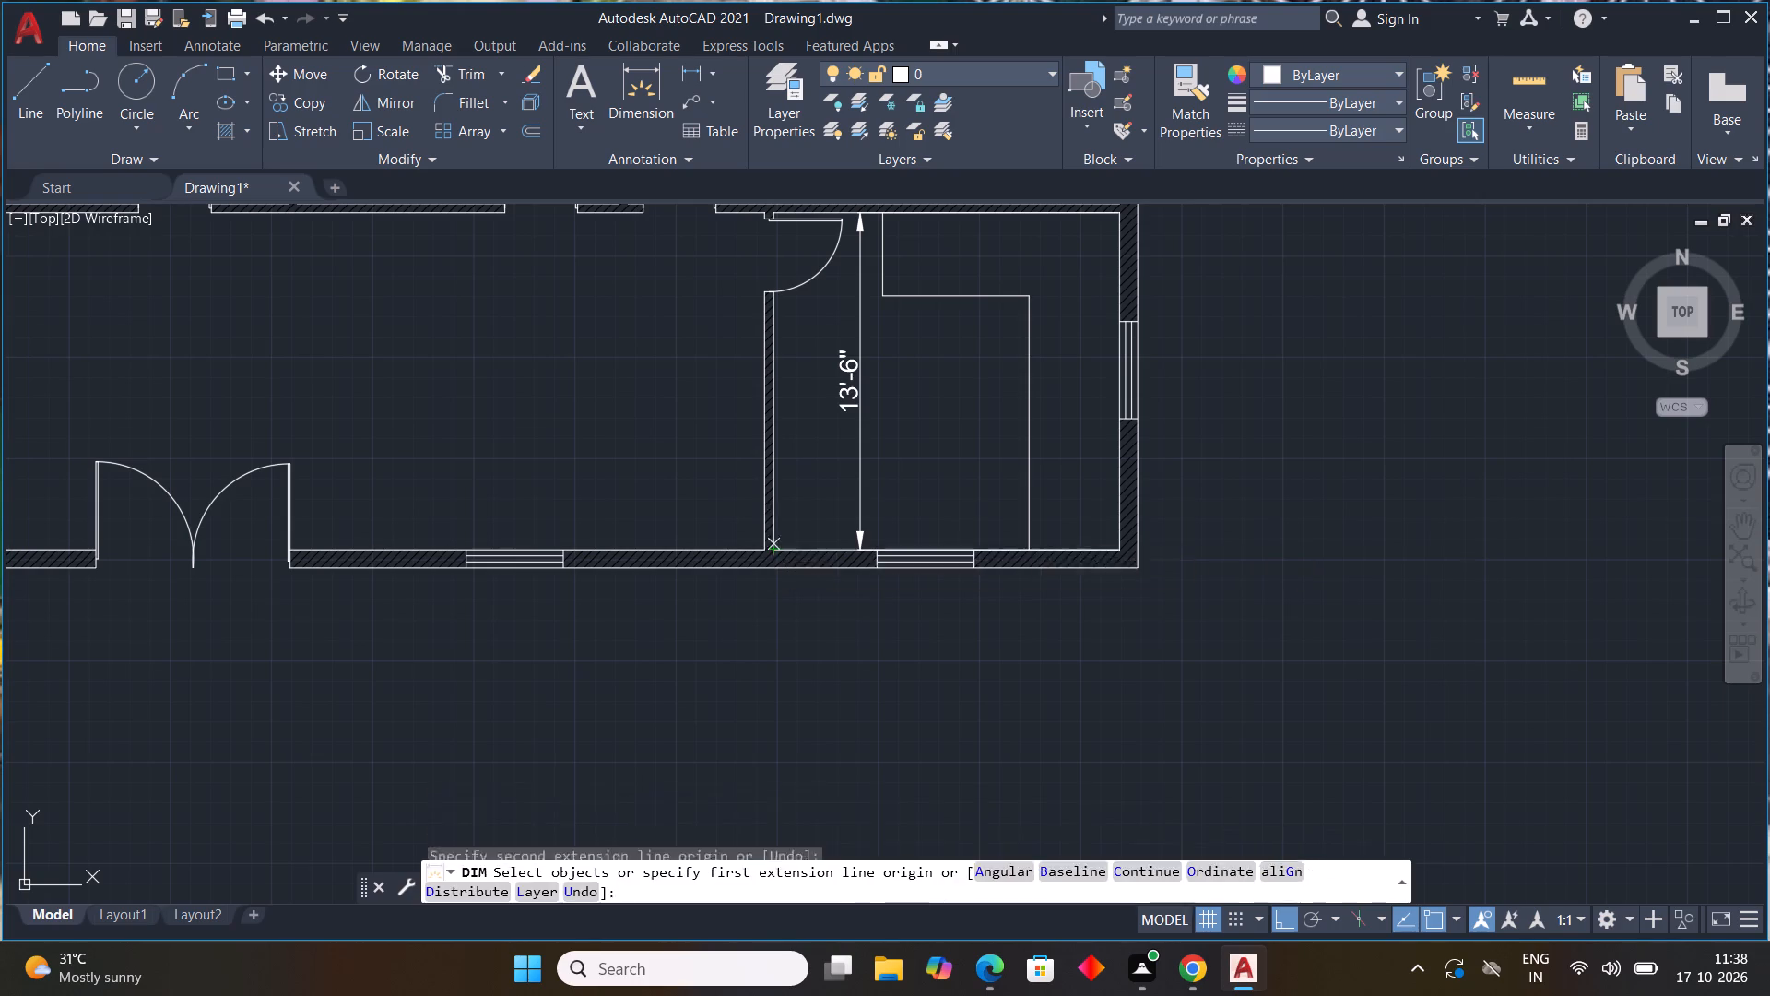
click(1118, 548)
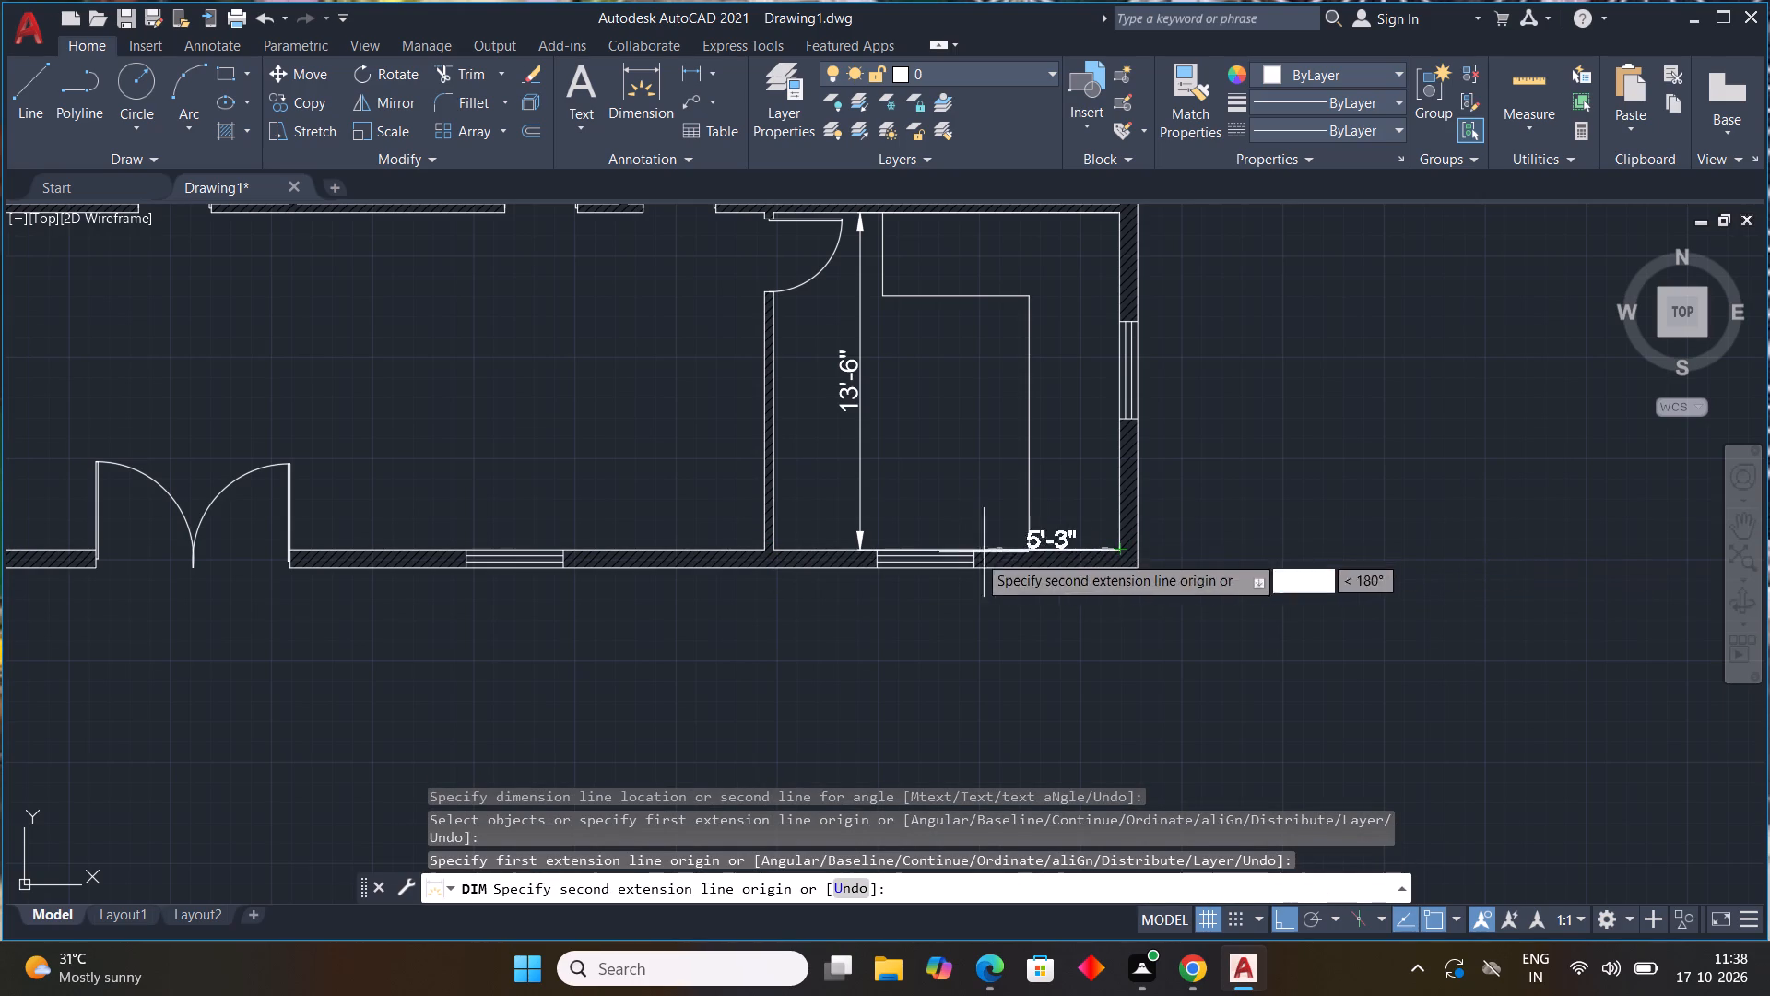
click(774, 551)
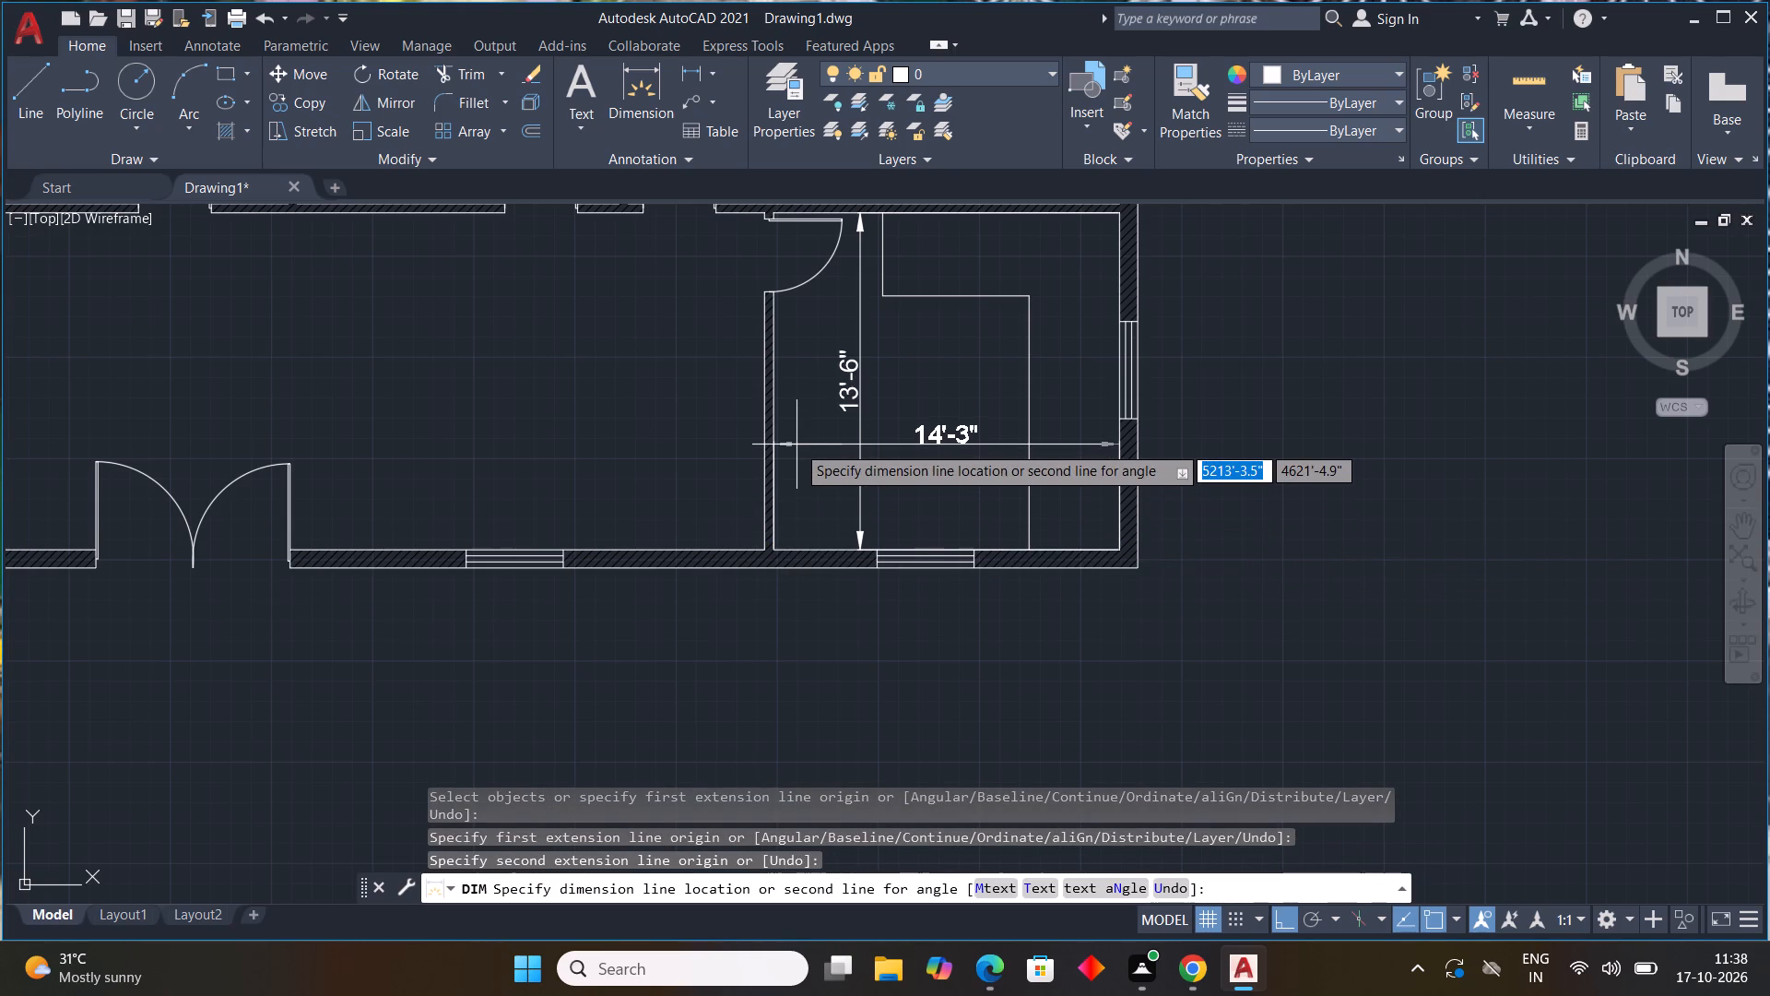
click(804, 331)
scroll(756, 452, down, 1)
middle_drag(762, 456, 927, 468)
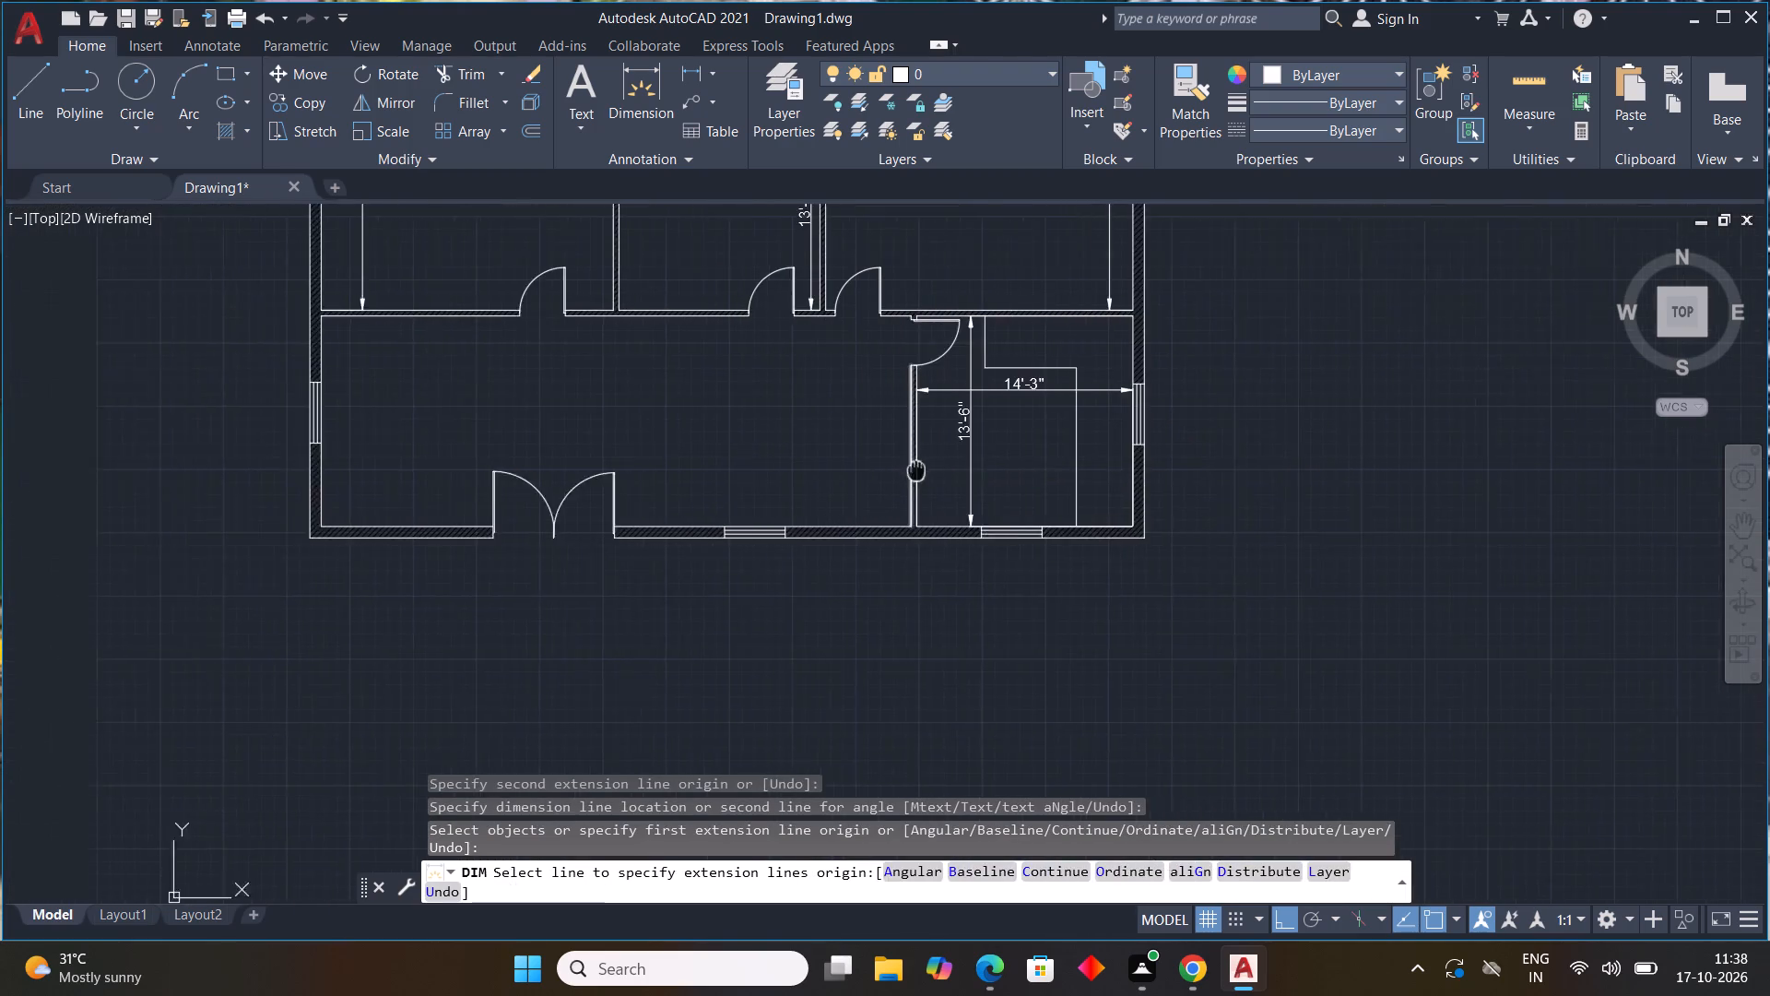
Dimension the lower-left room's inner height from the partition to the lower wall, with the dimension line just inside the left wall.
middle_drag(927, 468, 1021, 468)
middle_click(1021, 468)
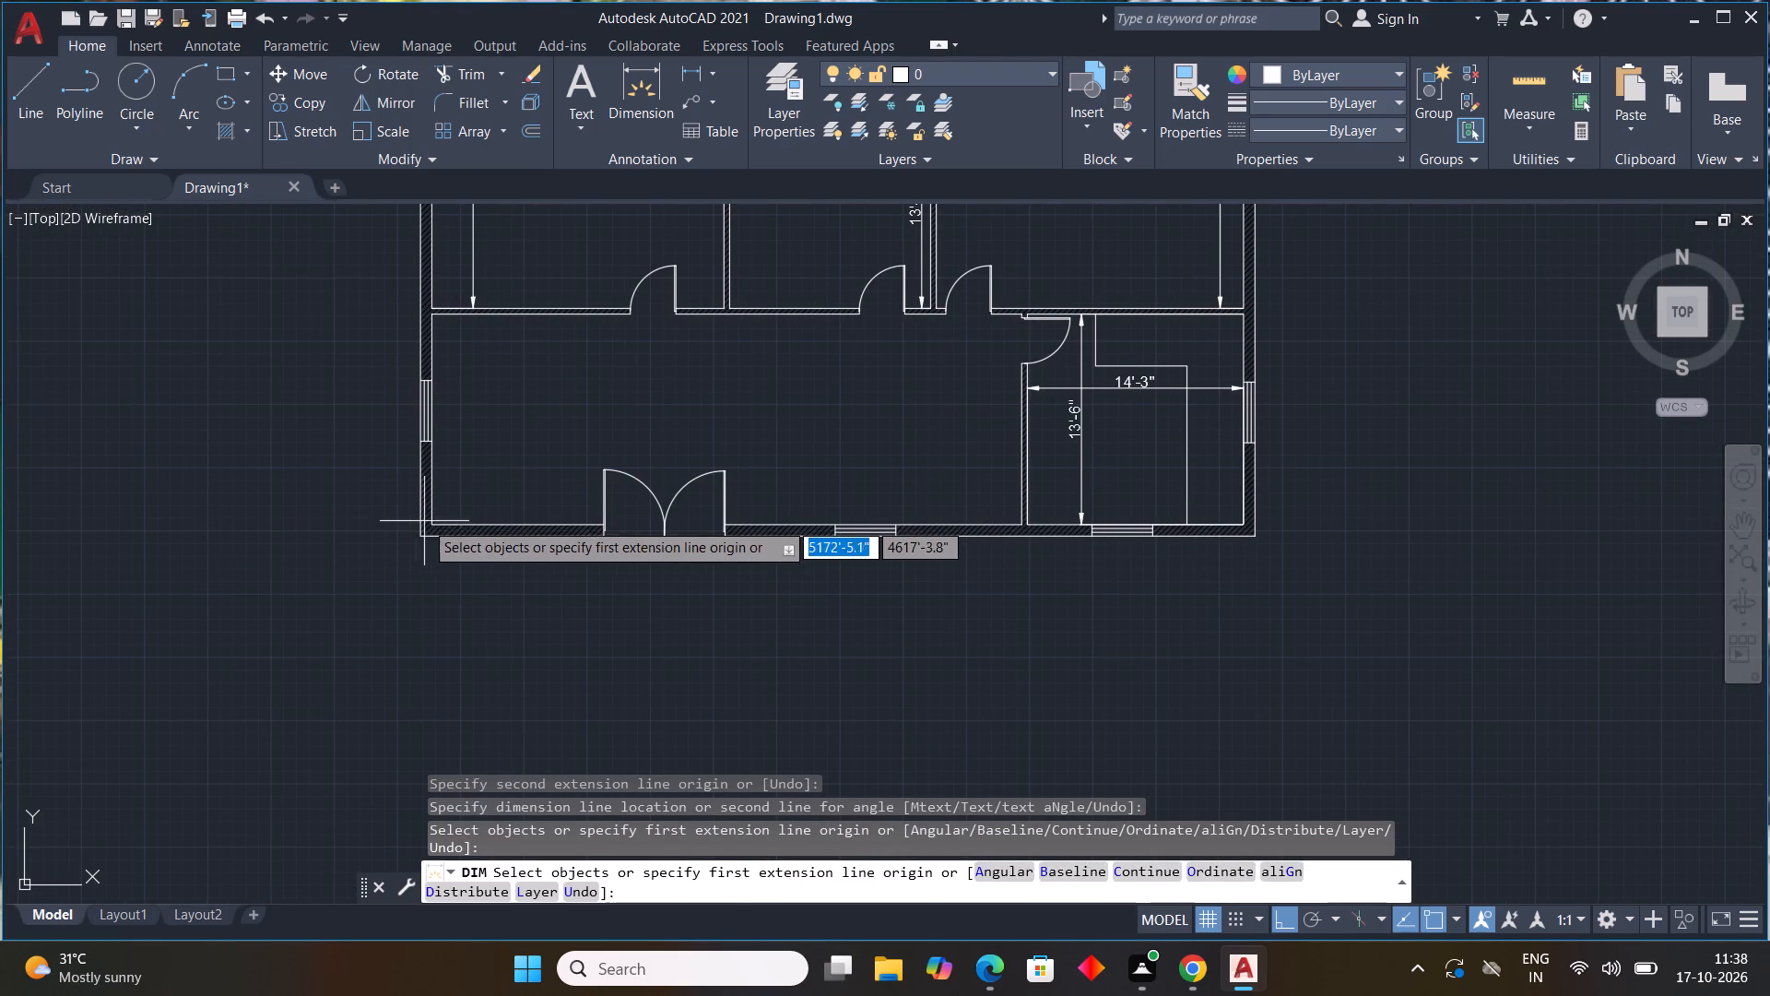
click(435, 318)
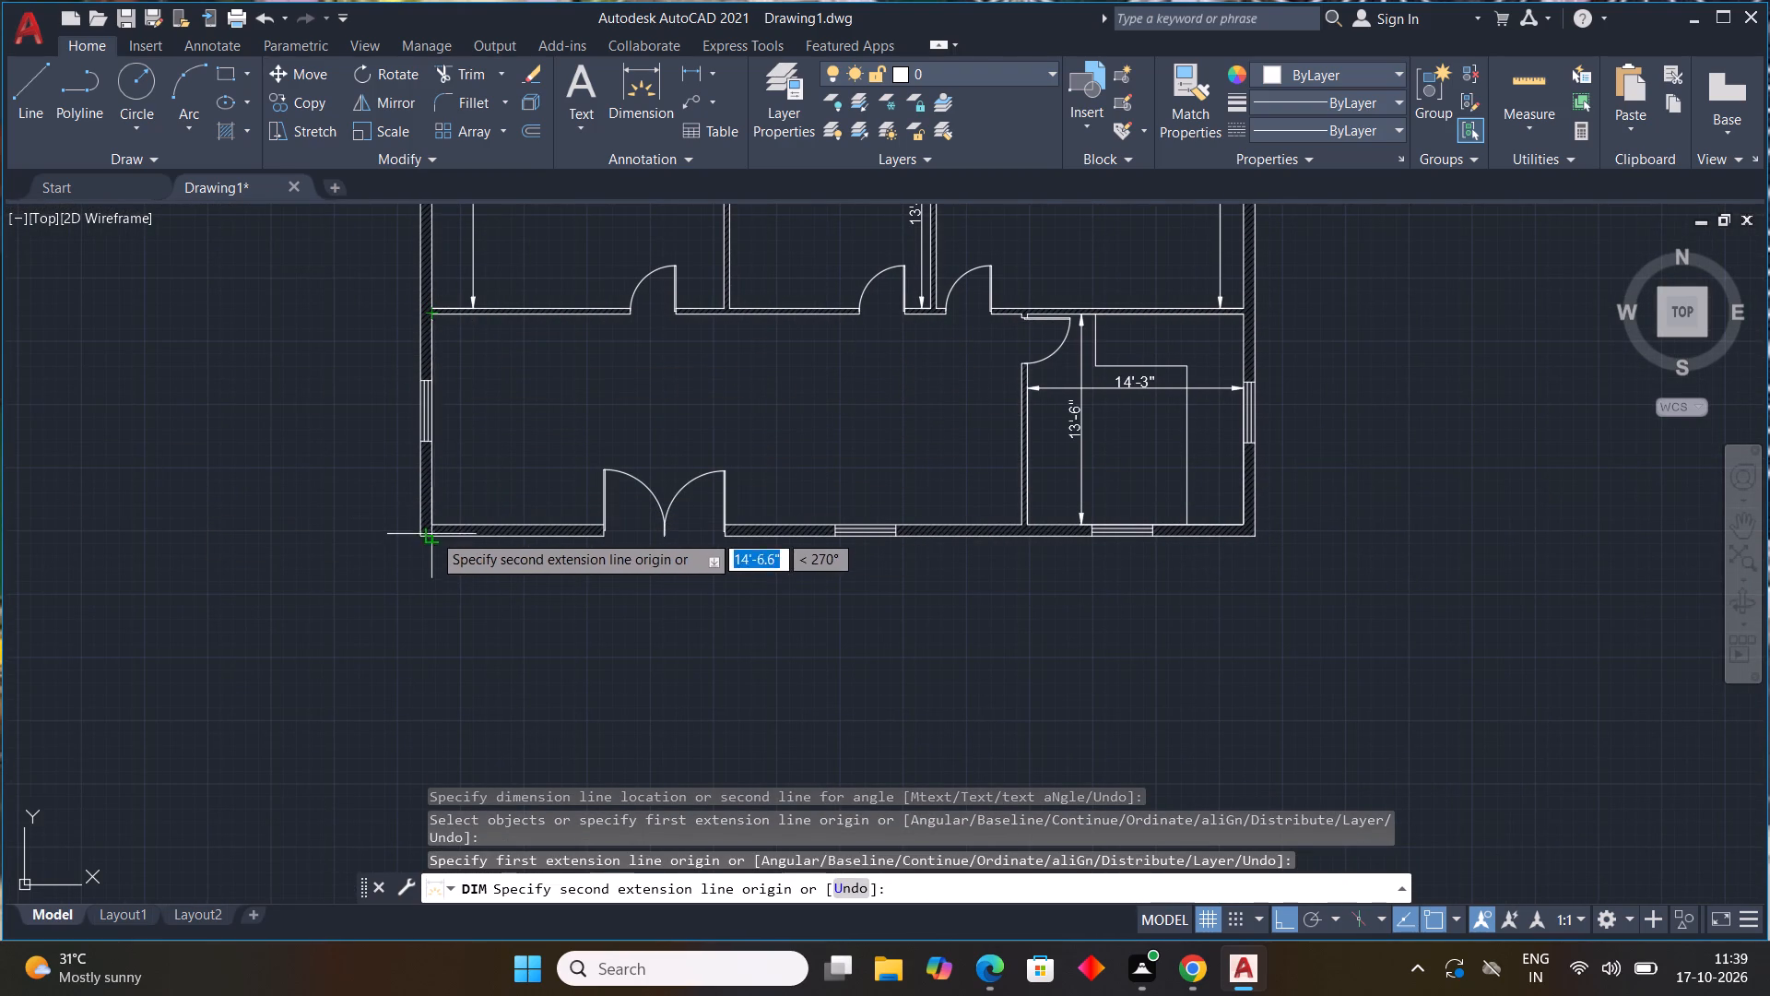
click(434, 524)
click(450, 515)
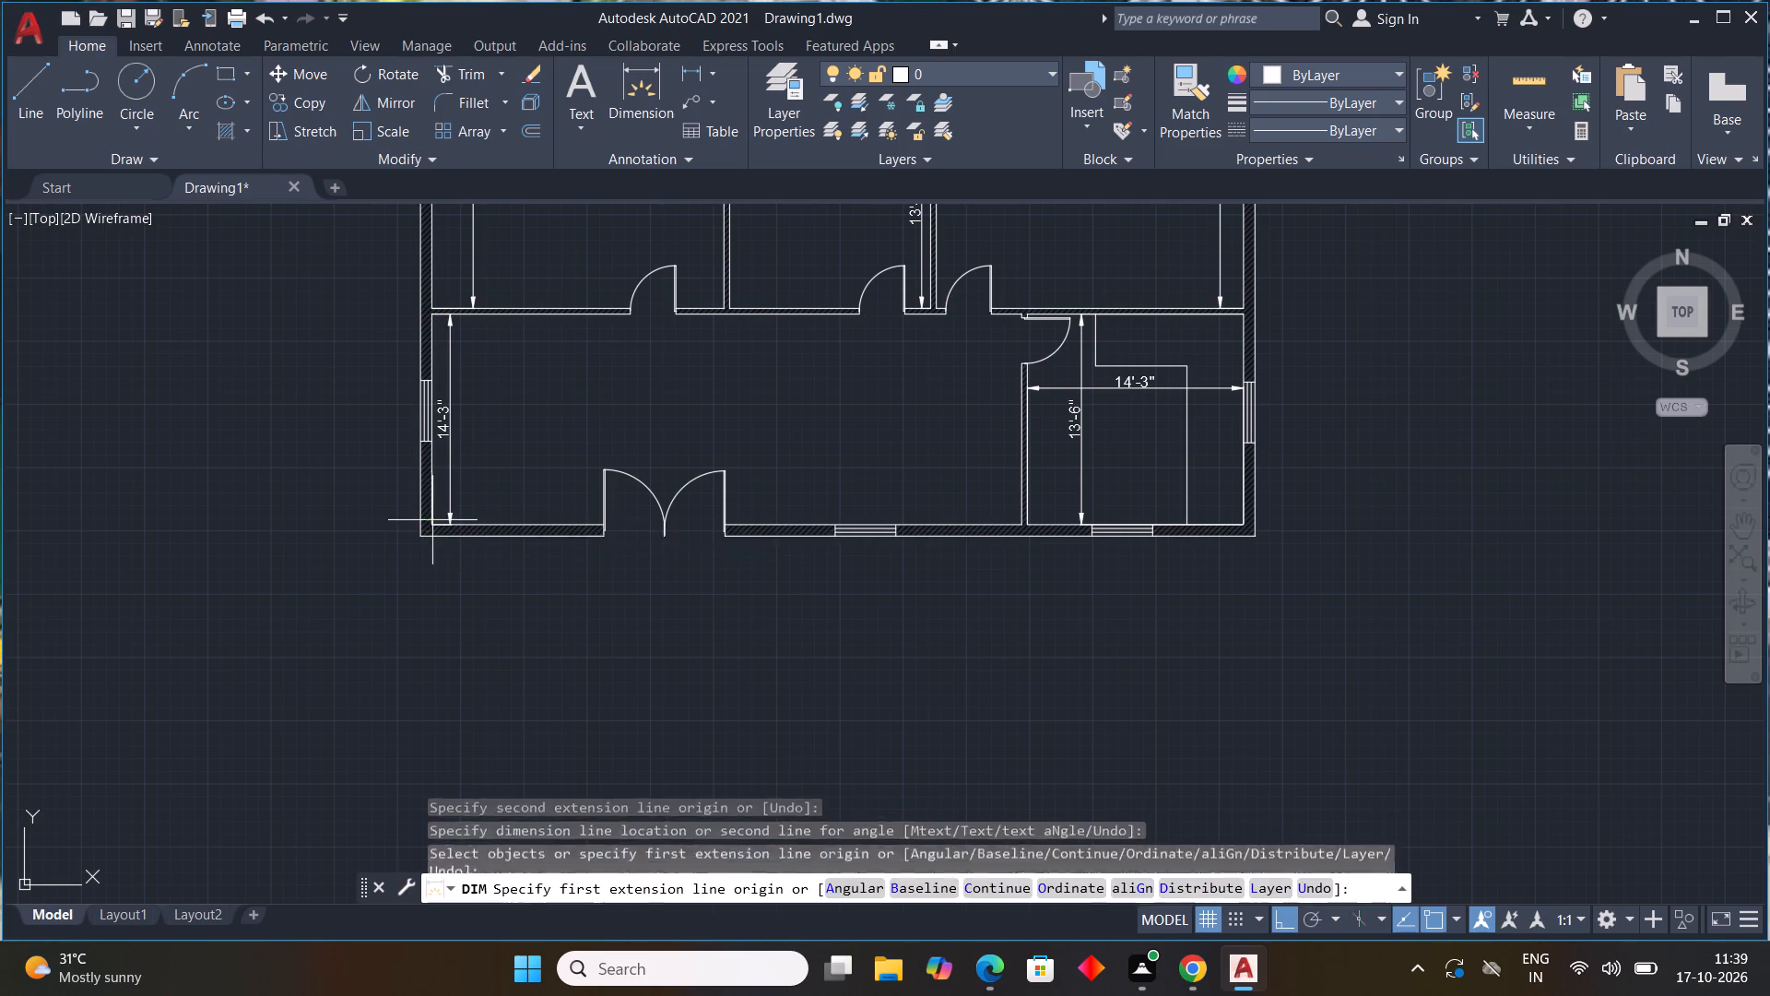
Dimension the lower-left room's inner width from the left wall to the partition, with the dimension line just above the double door.
click(432, 523)
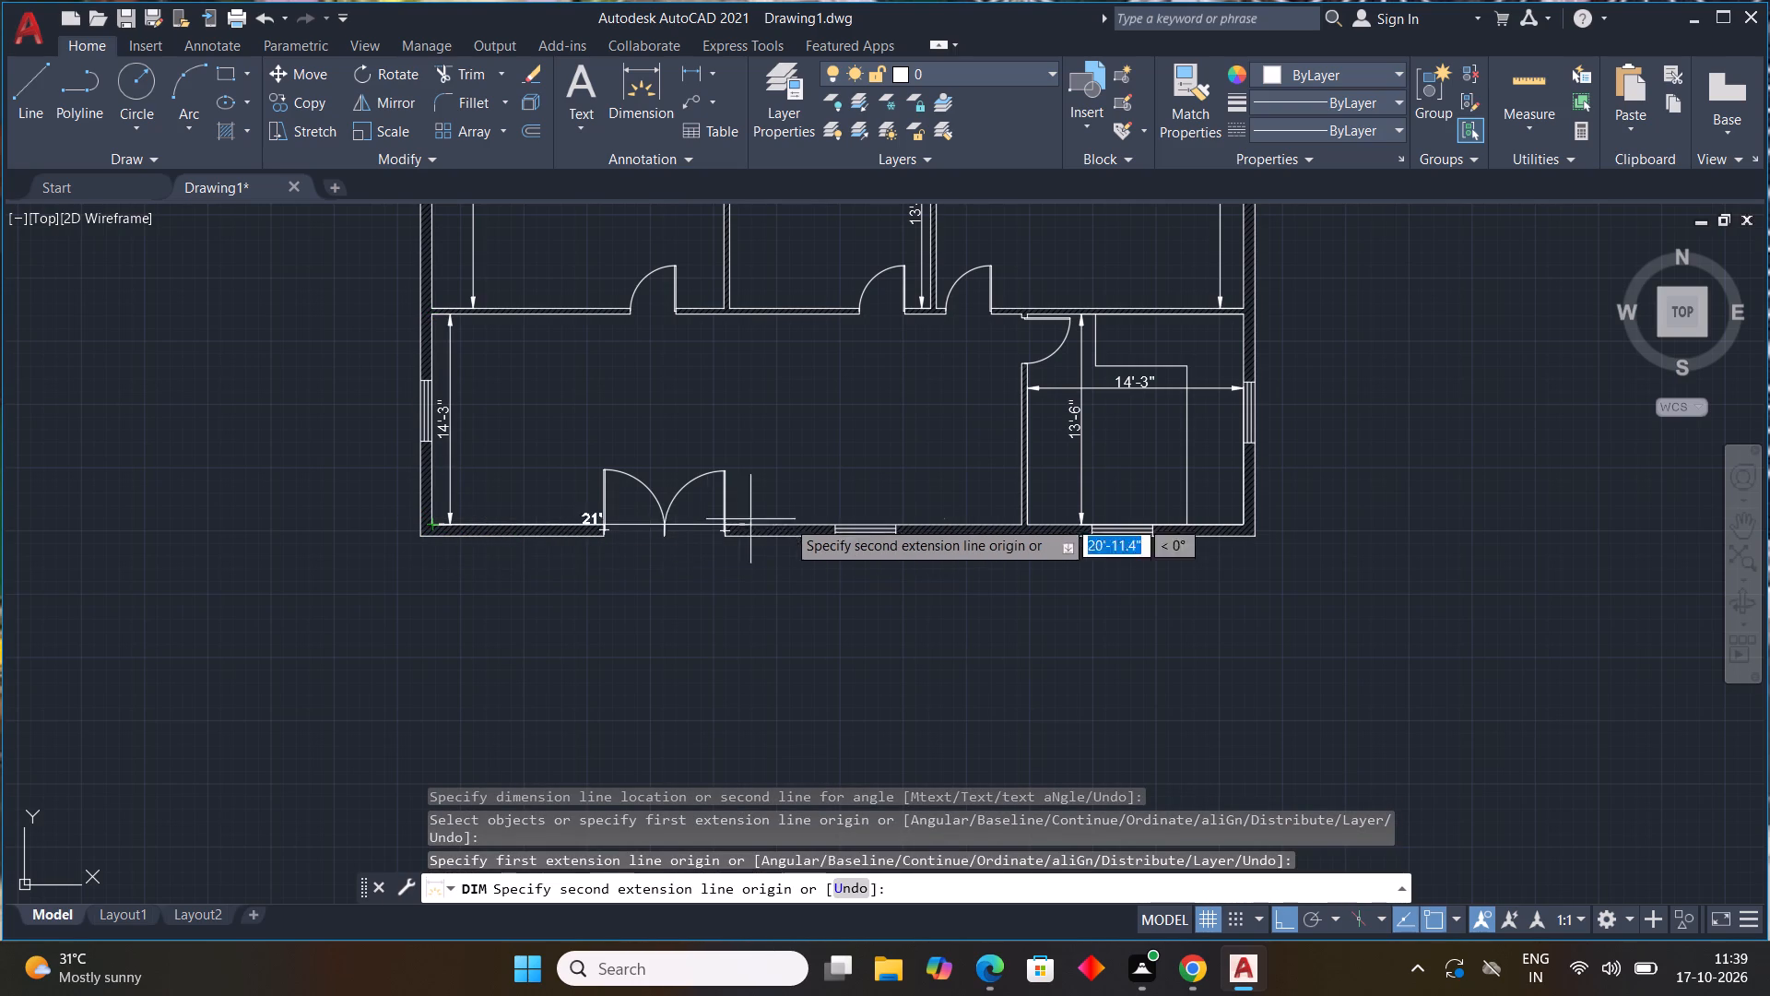
scroll(1013, 528, up, 3)
click(1048, 512)
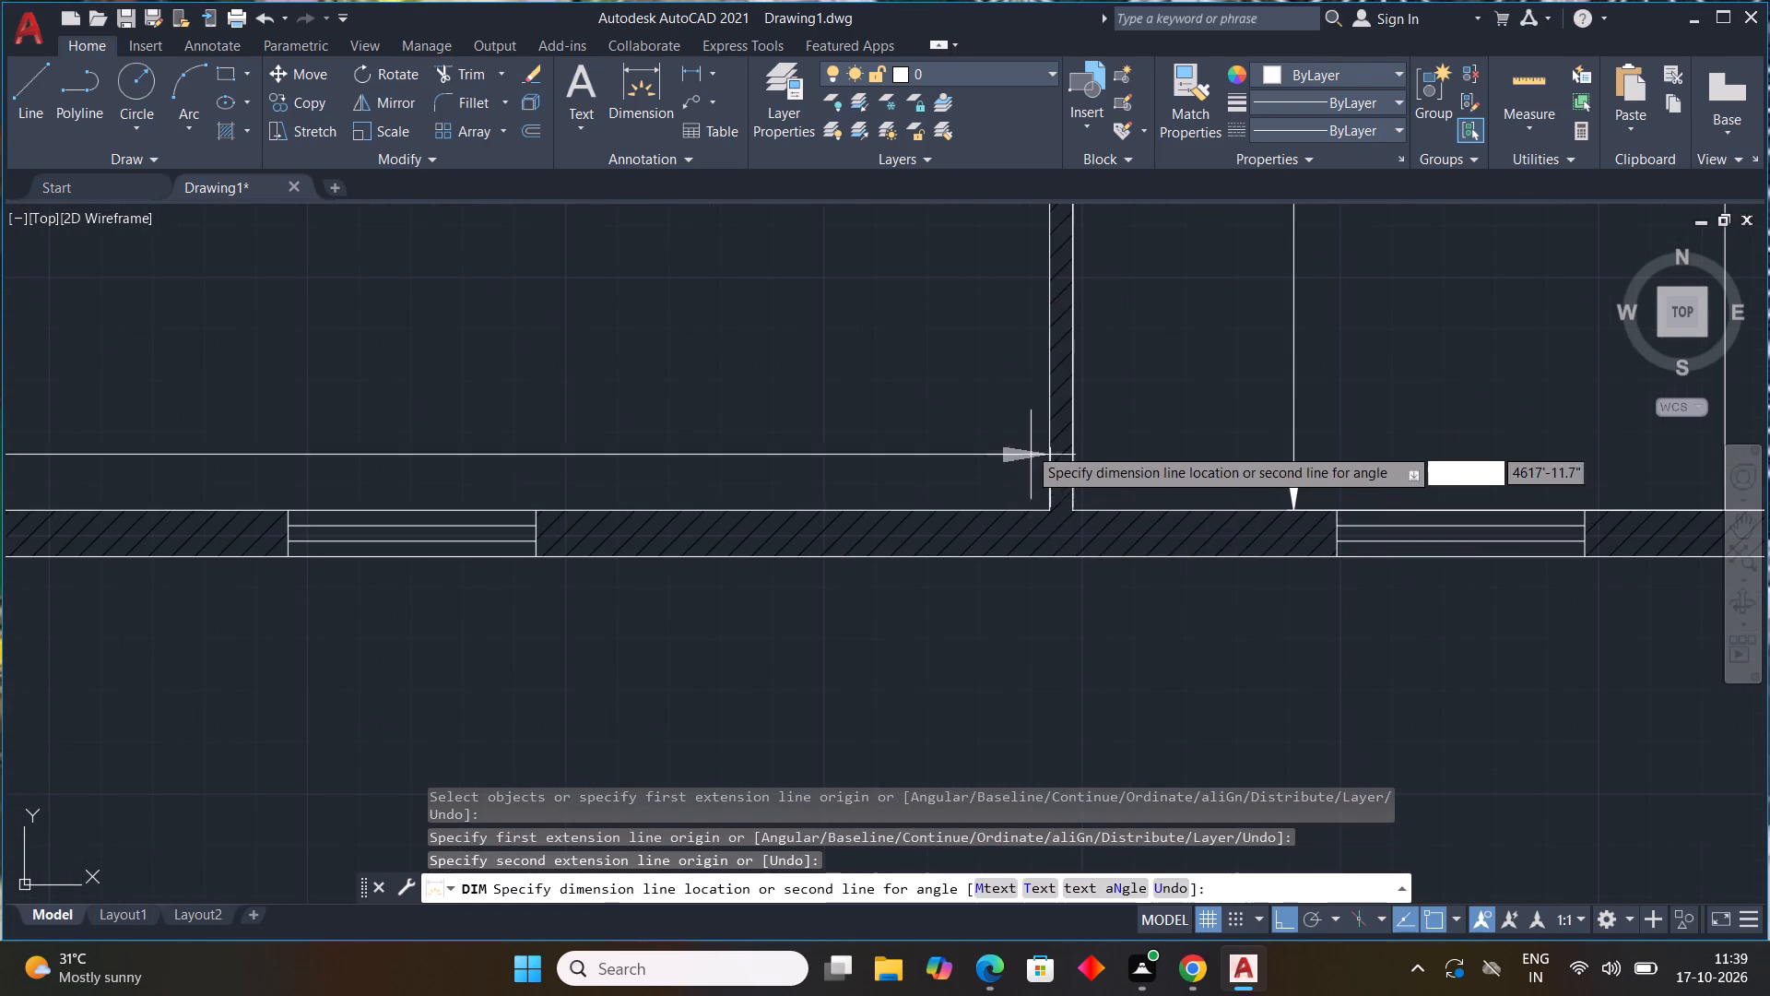
scroll(1021, 409, down, 3)
click(1023, 366)
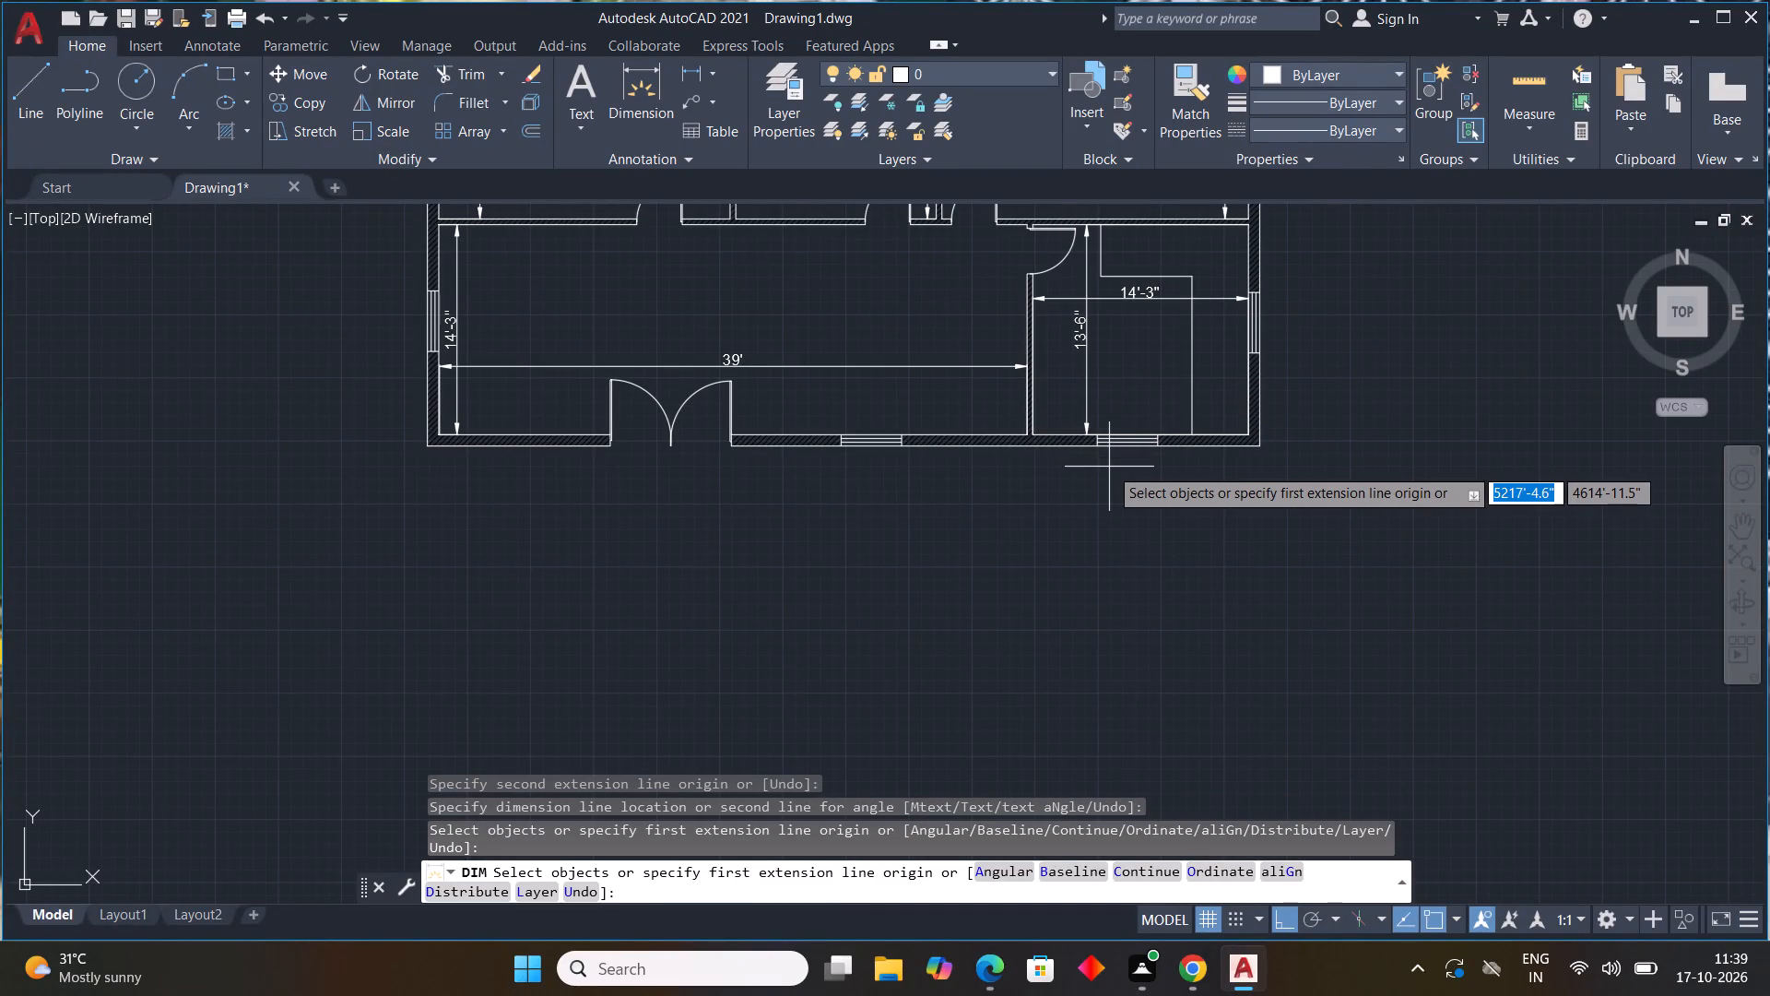
key(Escape)
key(Escape)
key(Escape)
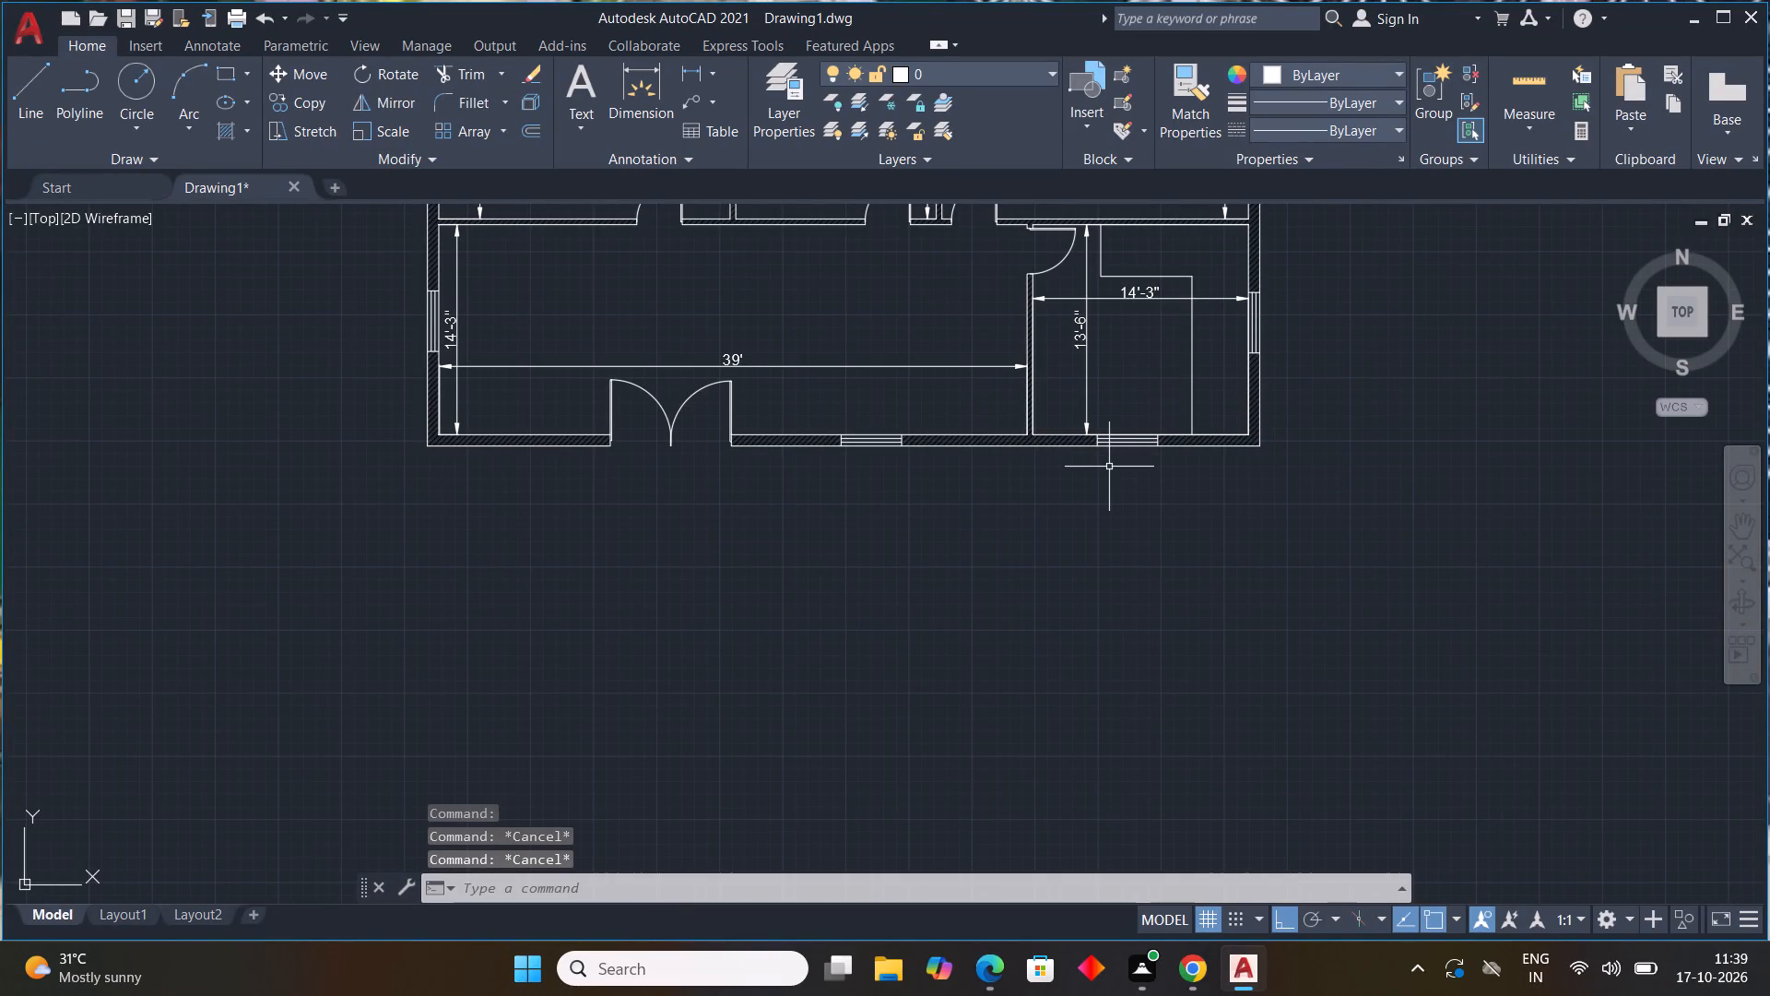
Delete the stray objects standing outside the plan, beside the upper-left room's outer wall.
scroll(1109, 467, down, 2)
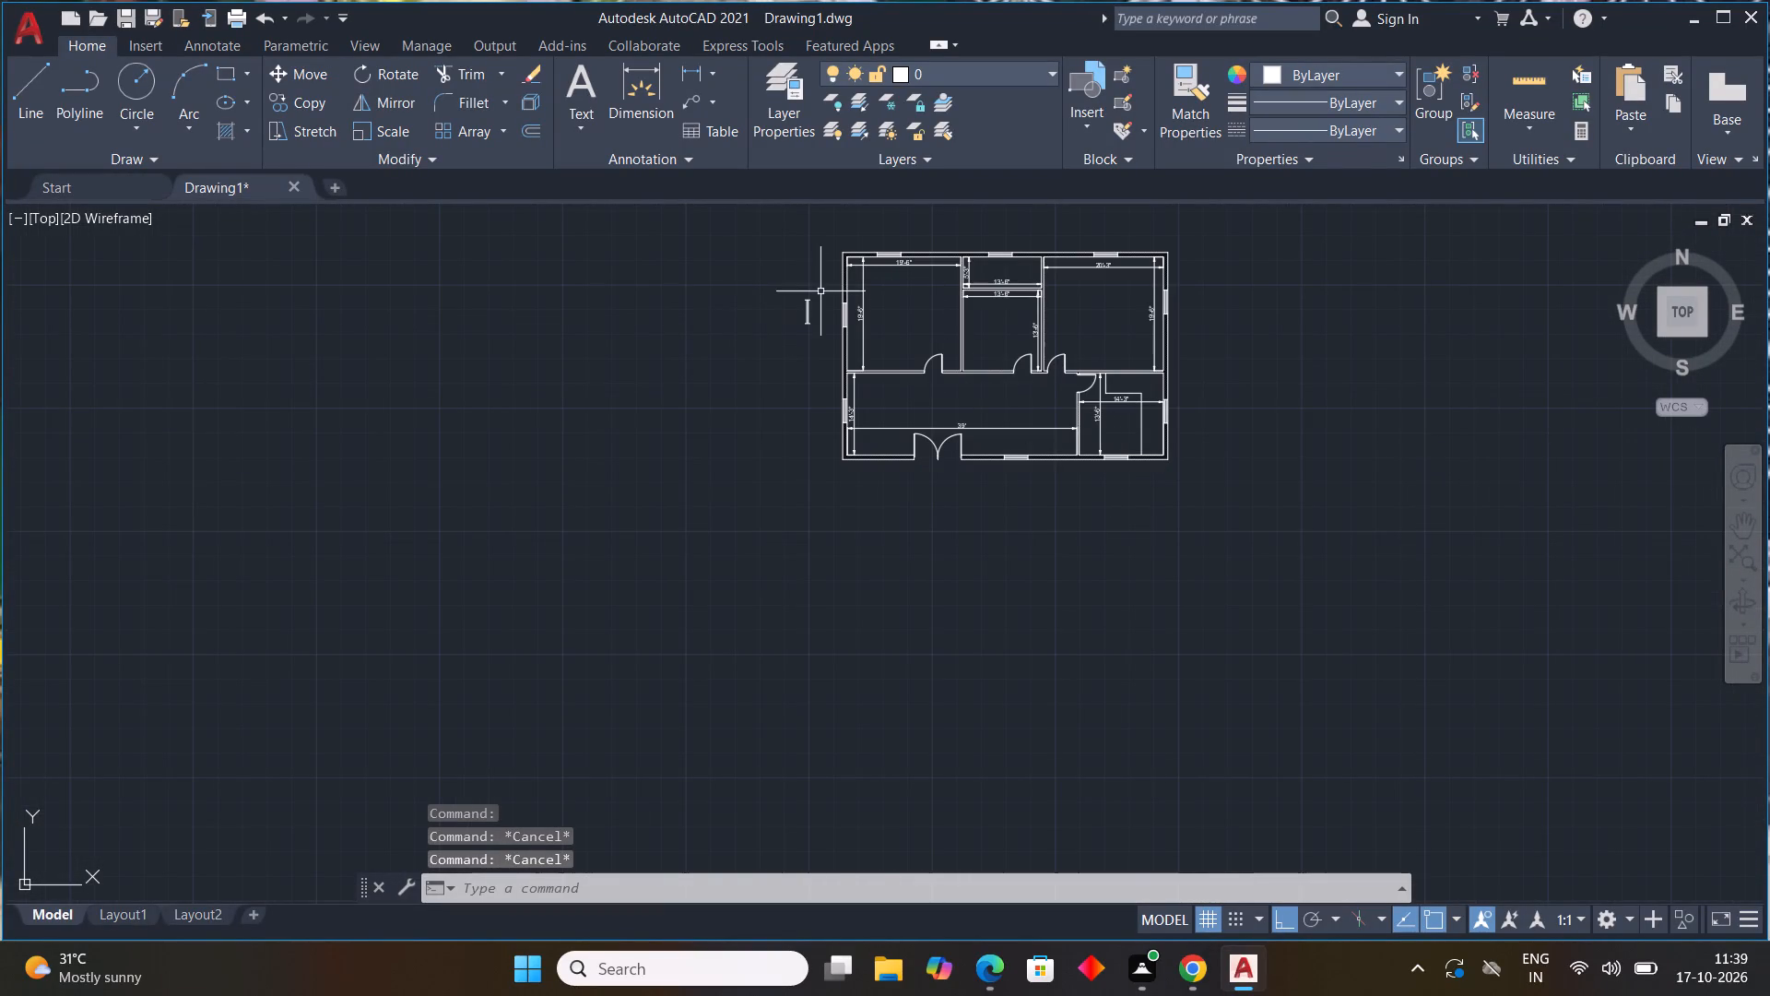
drag(820, 290, 803, 301)
click(715, 374)
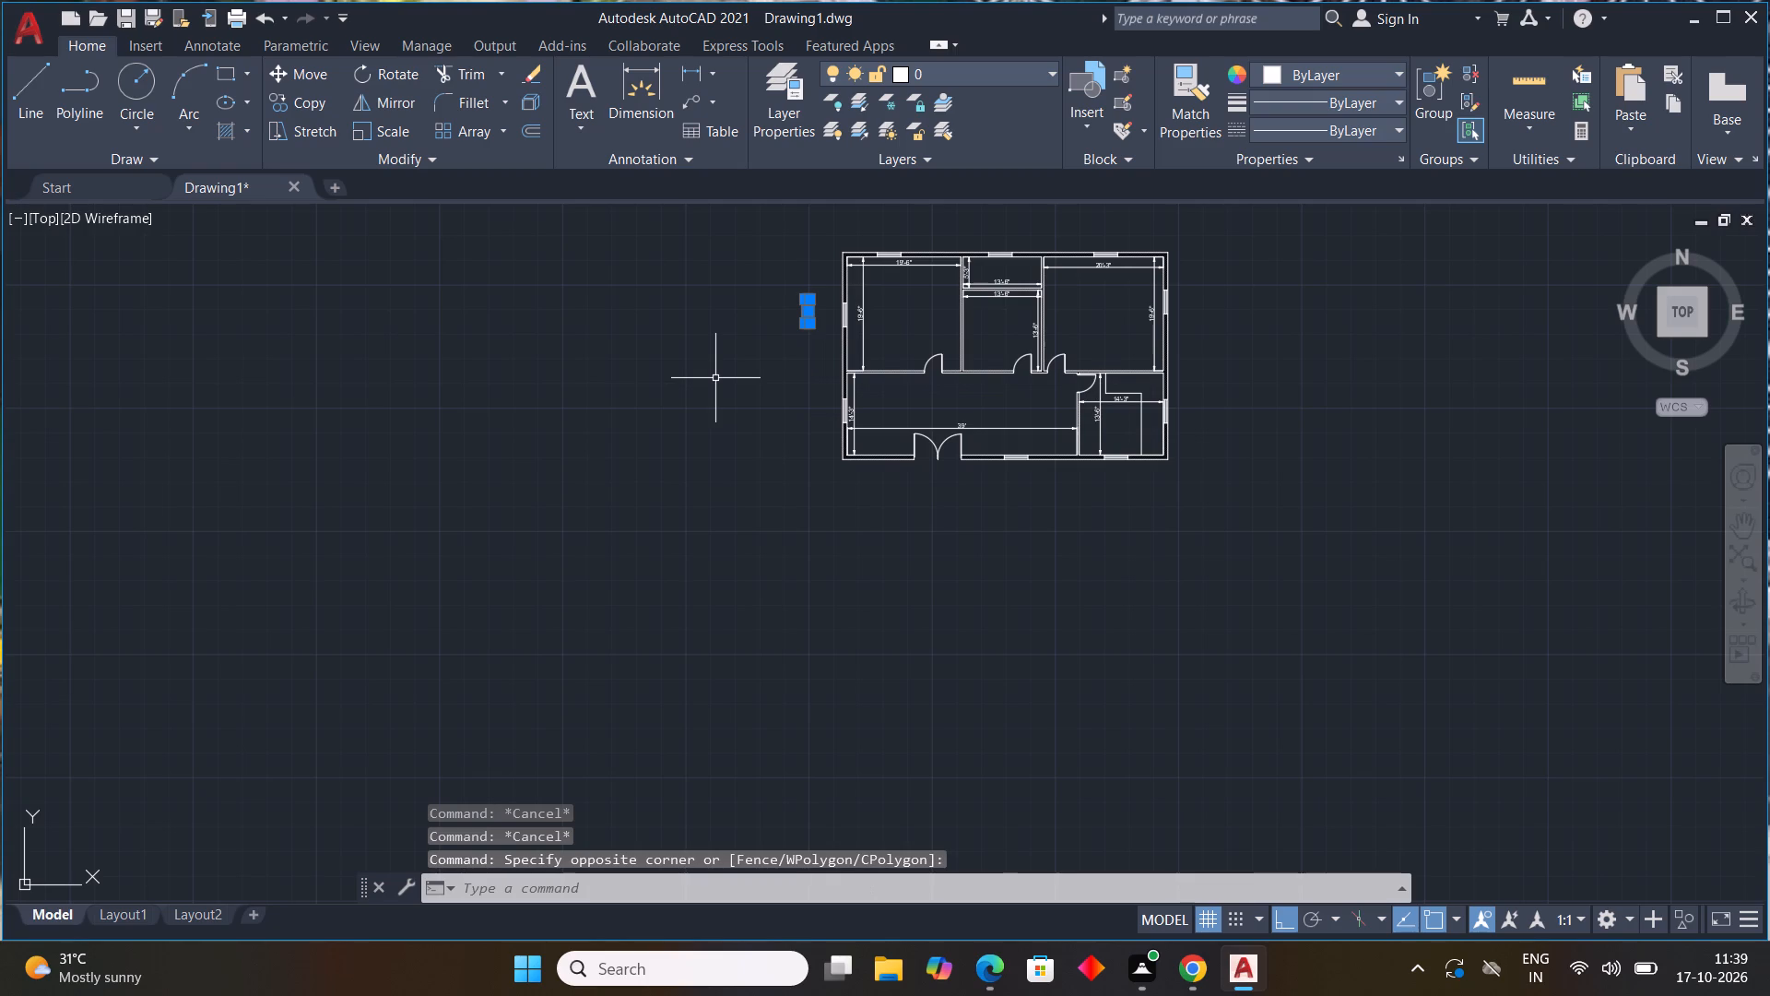
key(Delete)
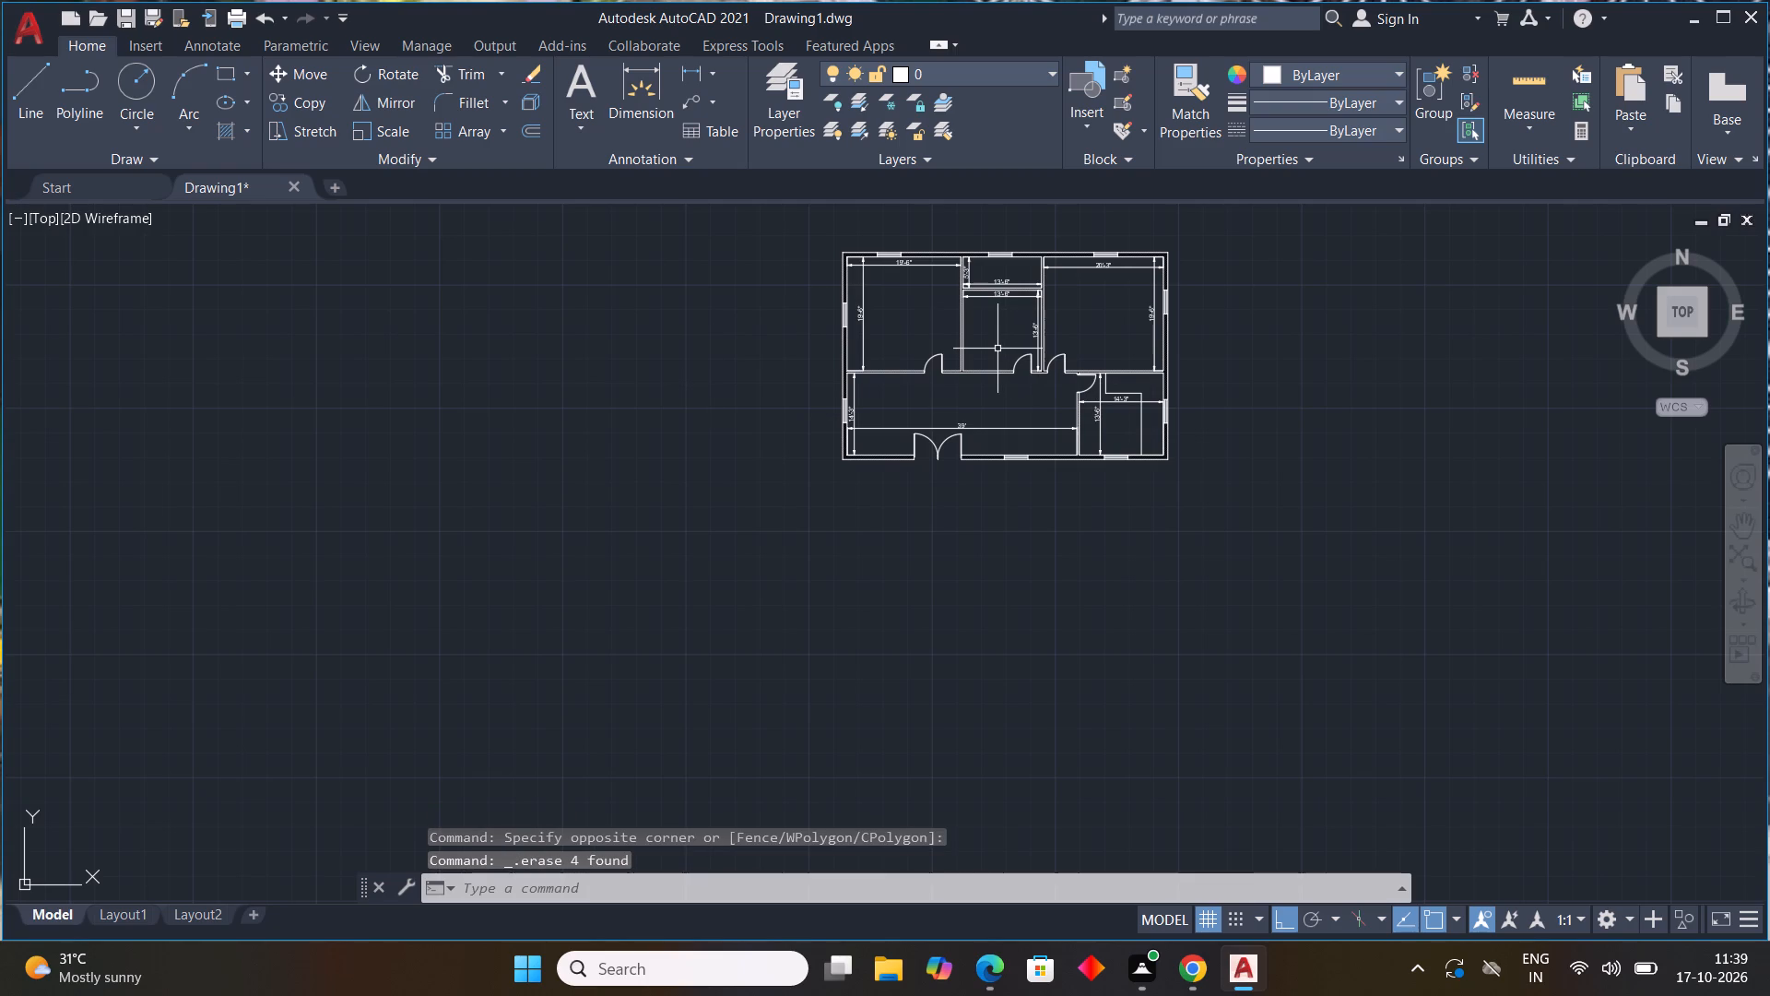
Insert the Toilet - top block from DesignCenter's House Designer.dwg at scale 1 in the empty space right of the plan.
scroll(997, 349, up, 1)
middle_drag(997, 348, 964, 450)
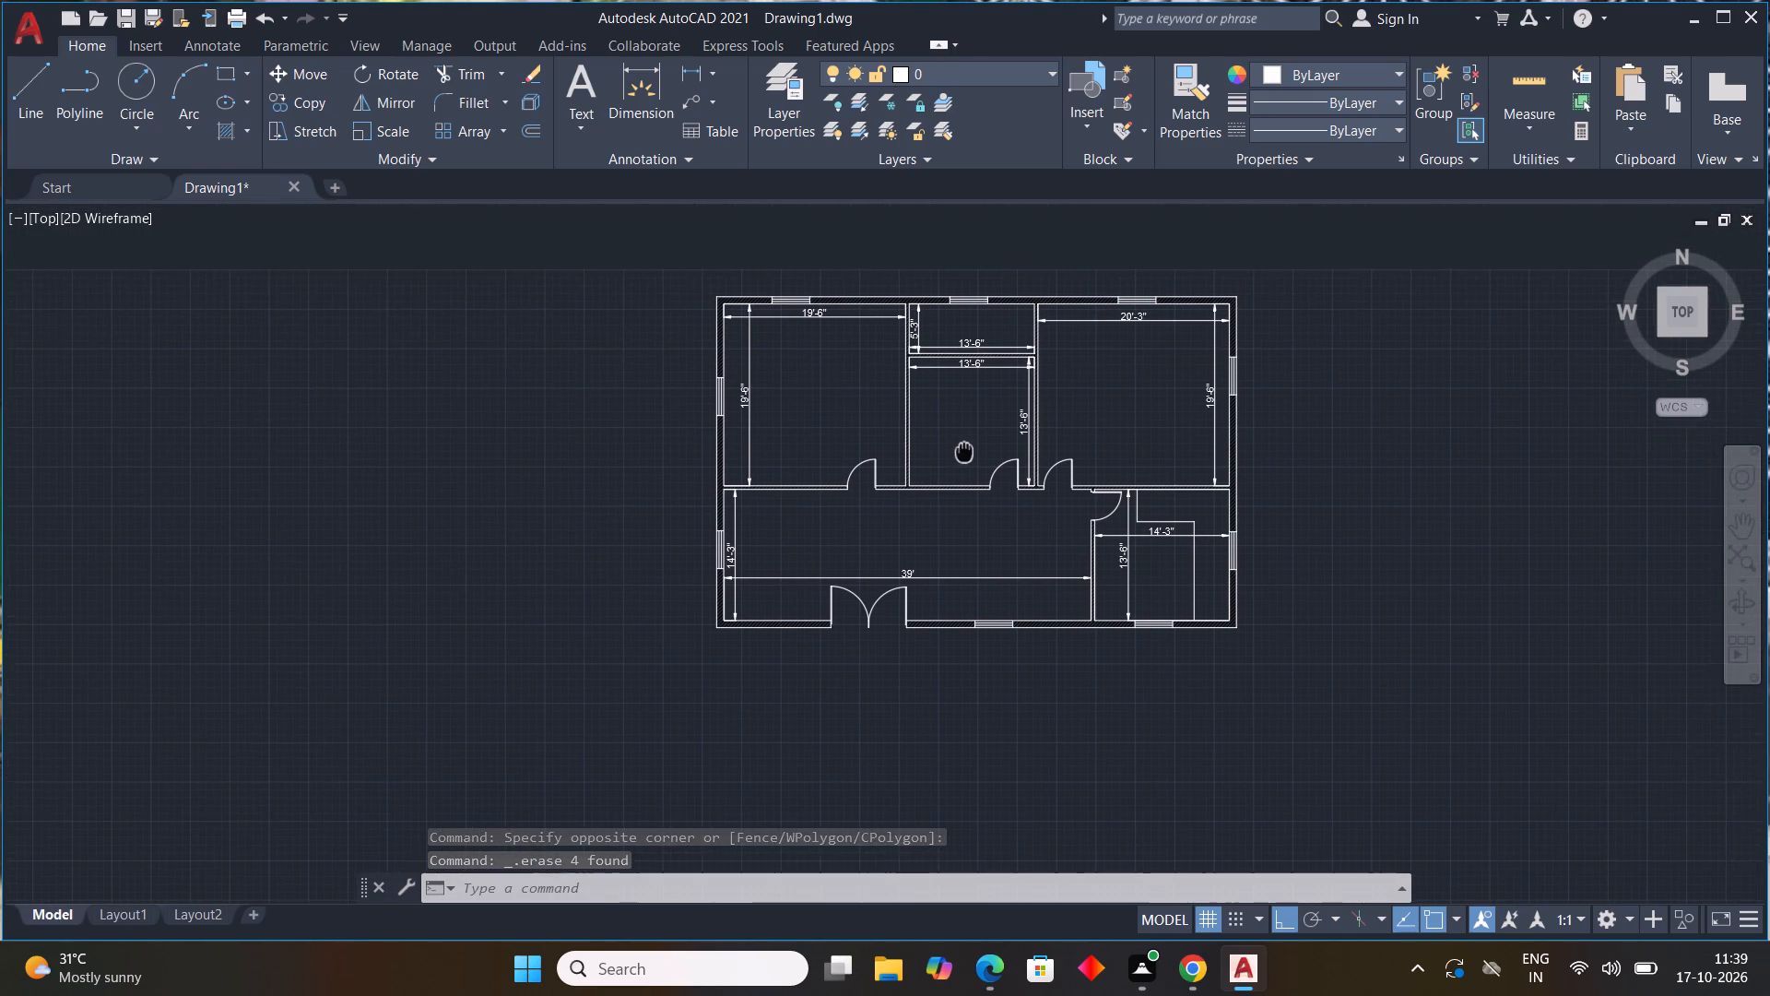
middle_drag(964, 450, 924, 409)
middle_click(924, 409)
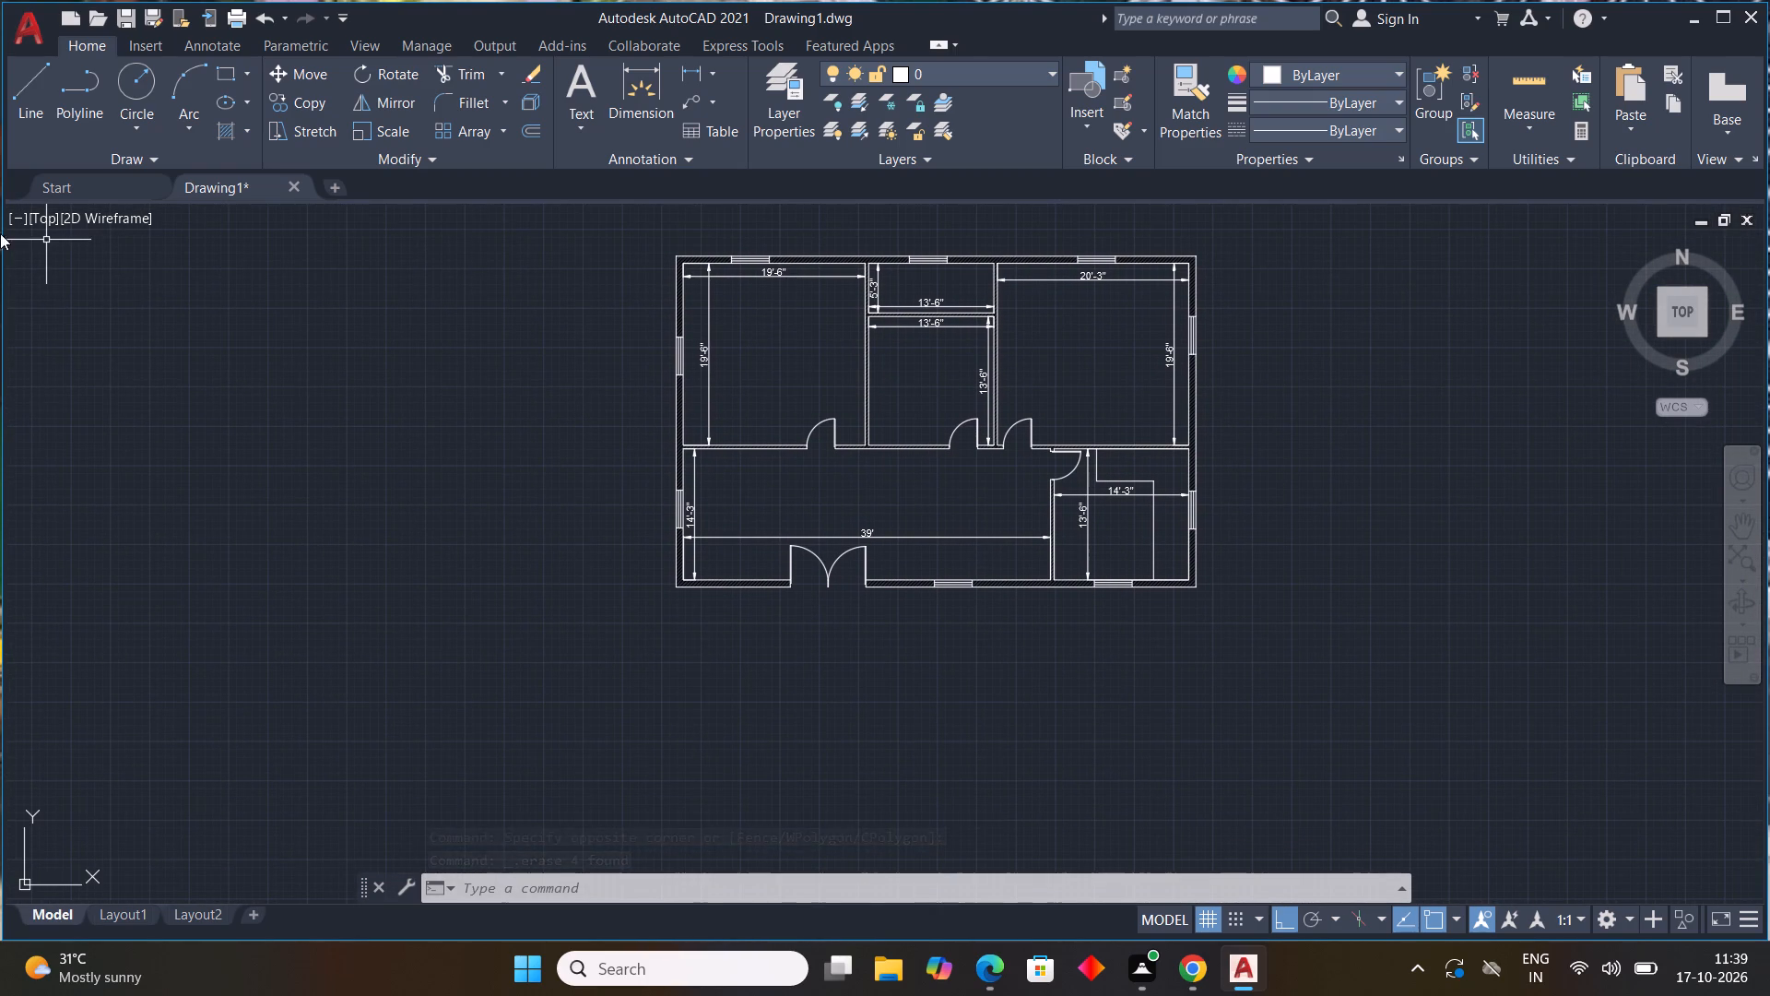
key(ctrl+2)
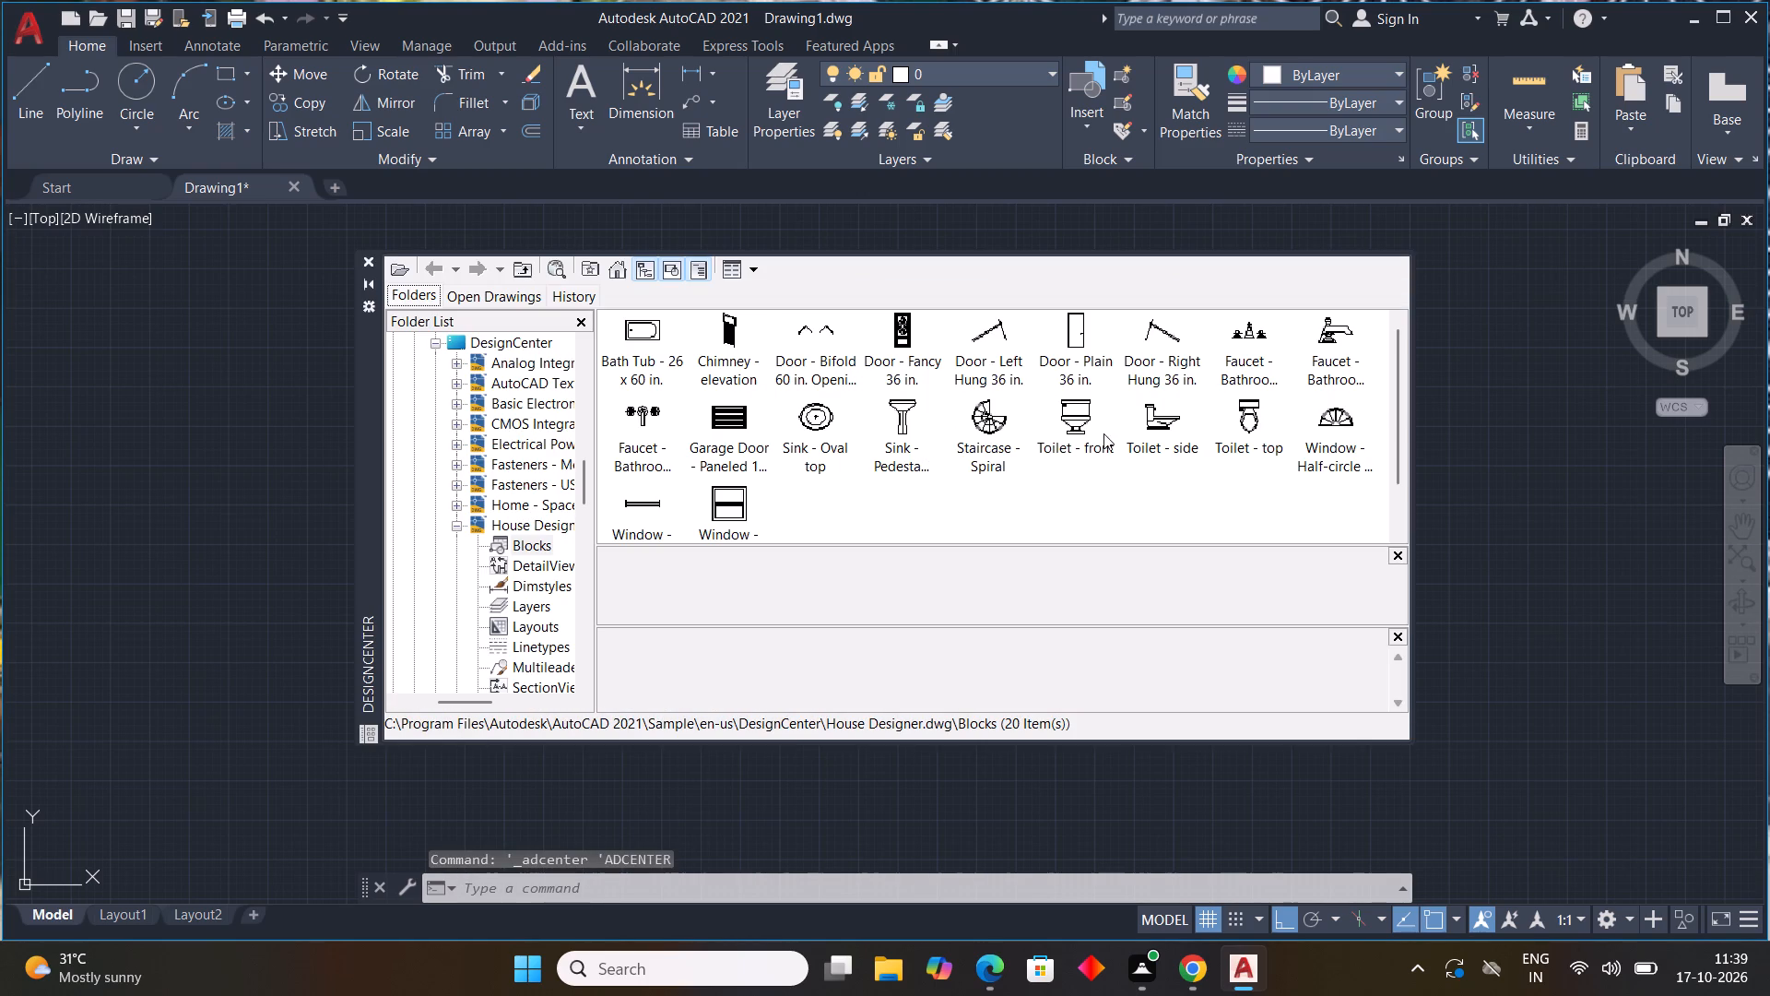
double_click(1256, 418)
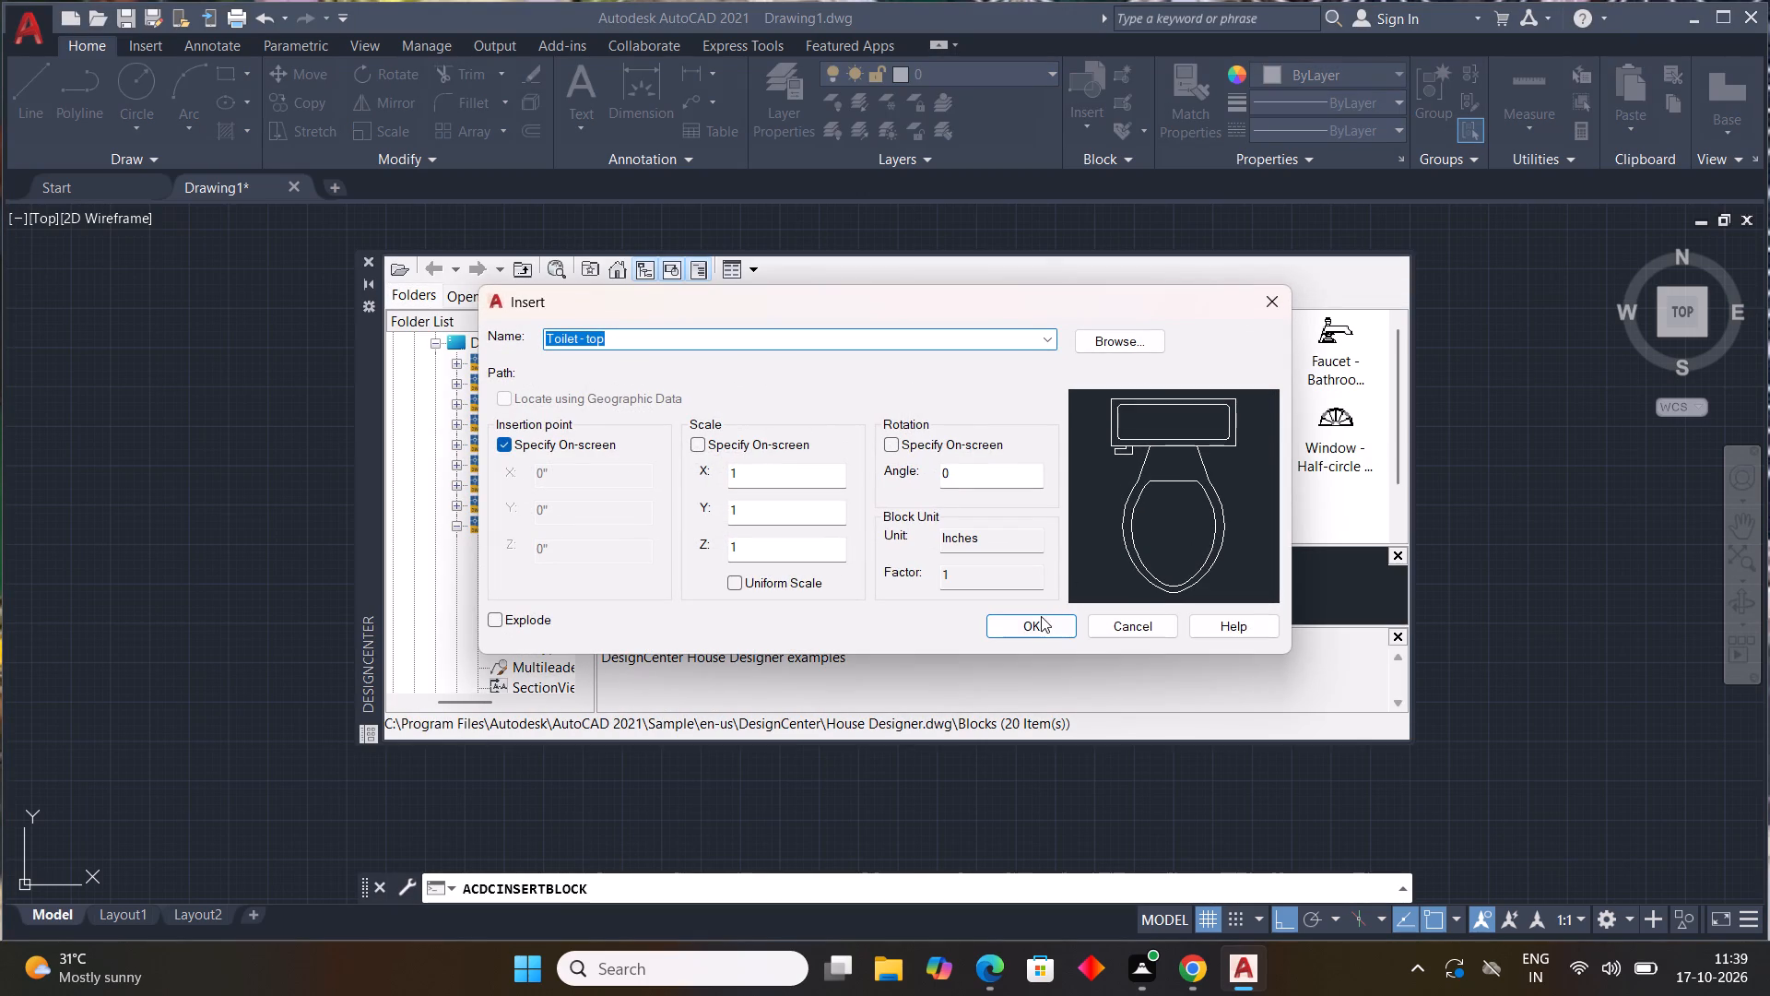
click(1040, 619)
click(1479, 504)
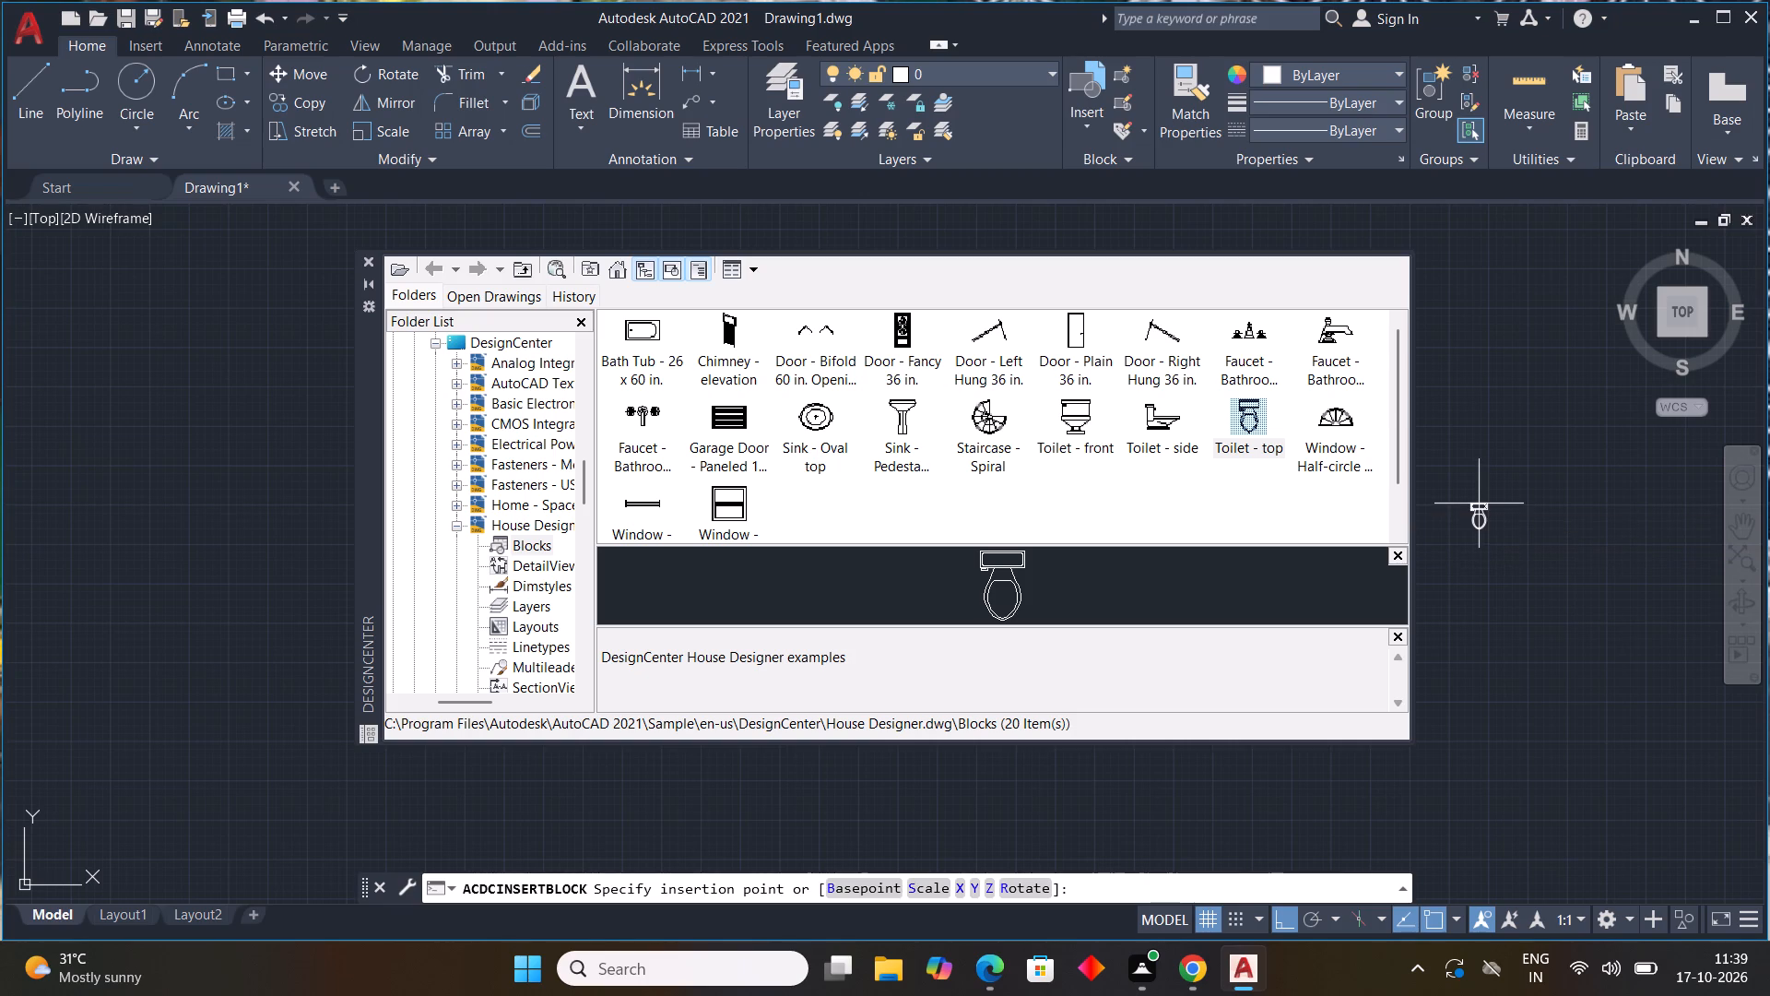
Insert the Sink - Oval top block from House Designer.dwg in the empty space just above the toilet.
double_click(814, 418)
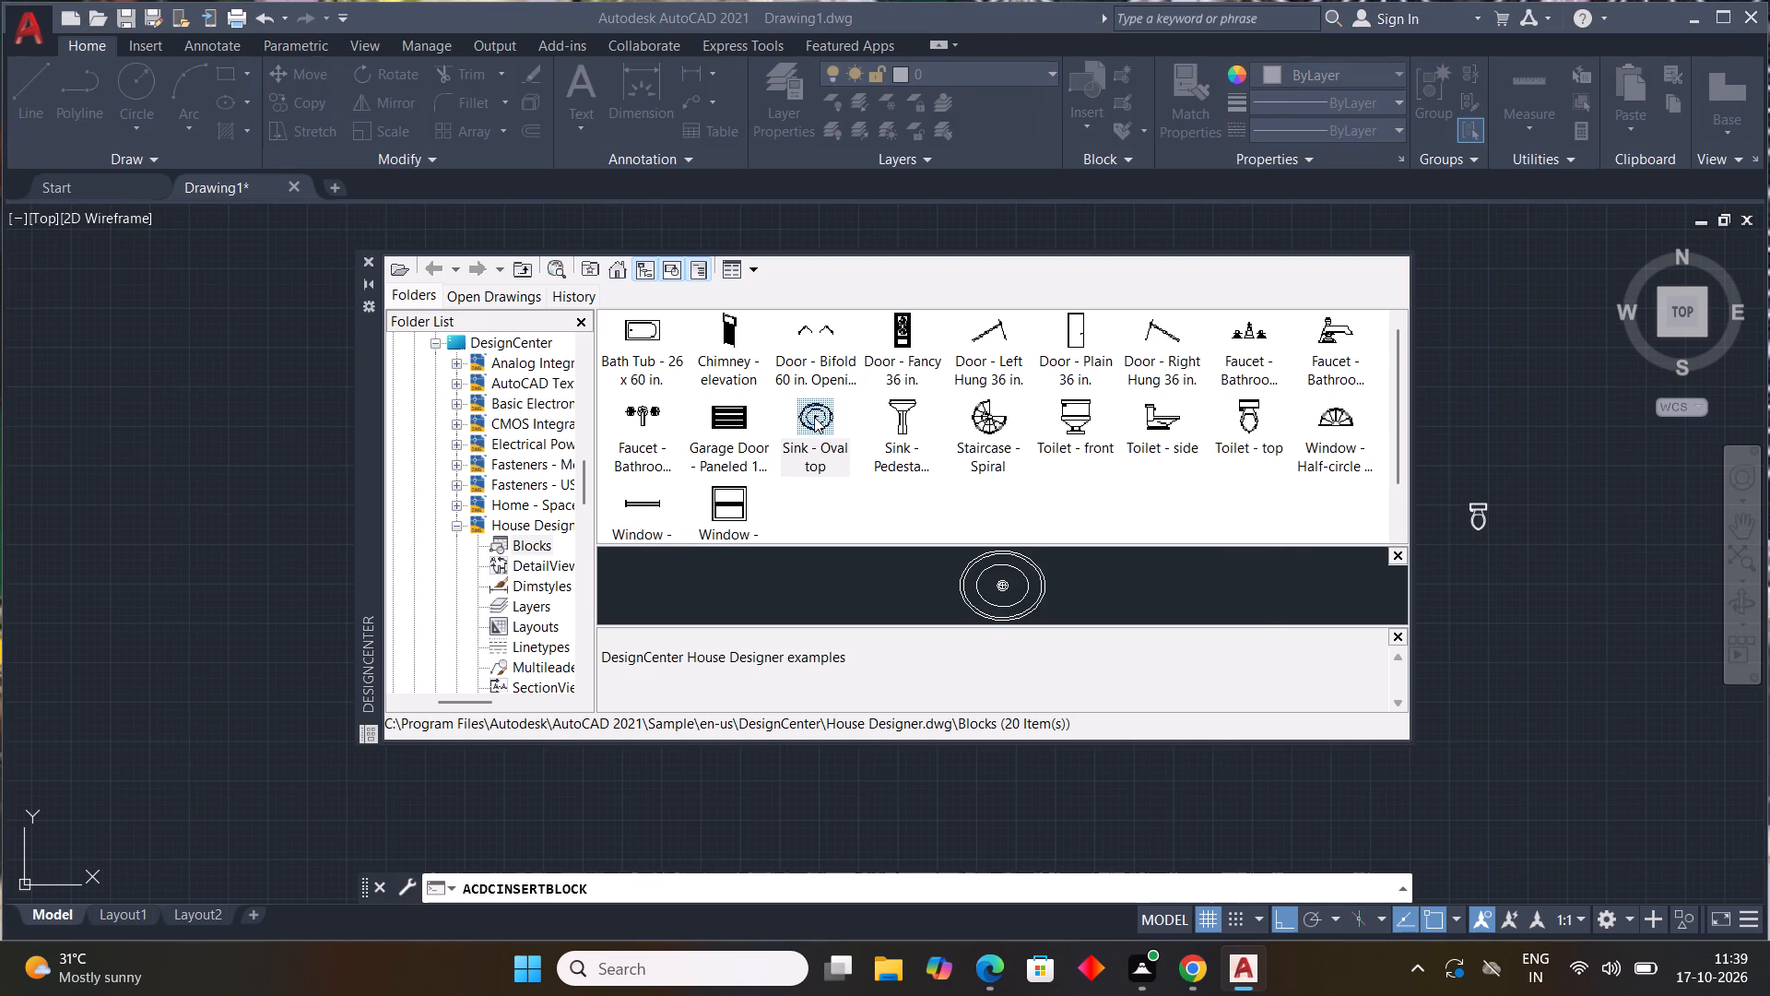
click(1029, 627)
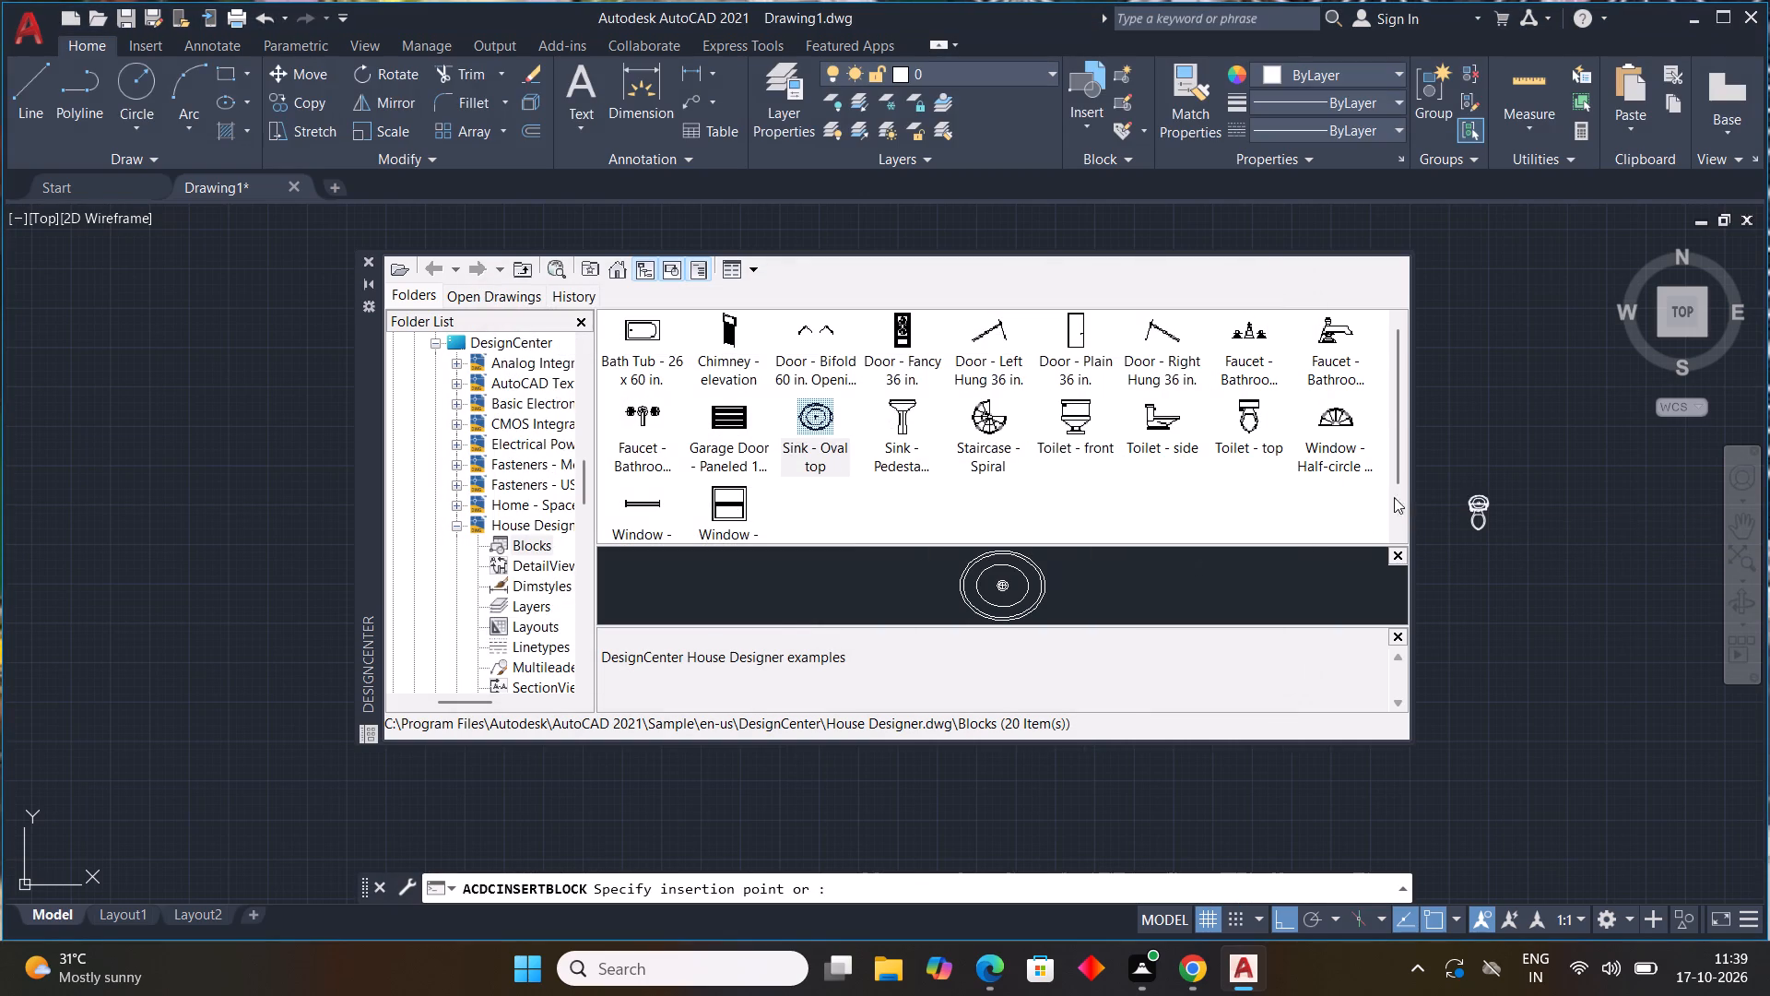
click(1473, 425)
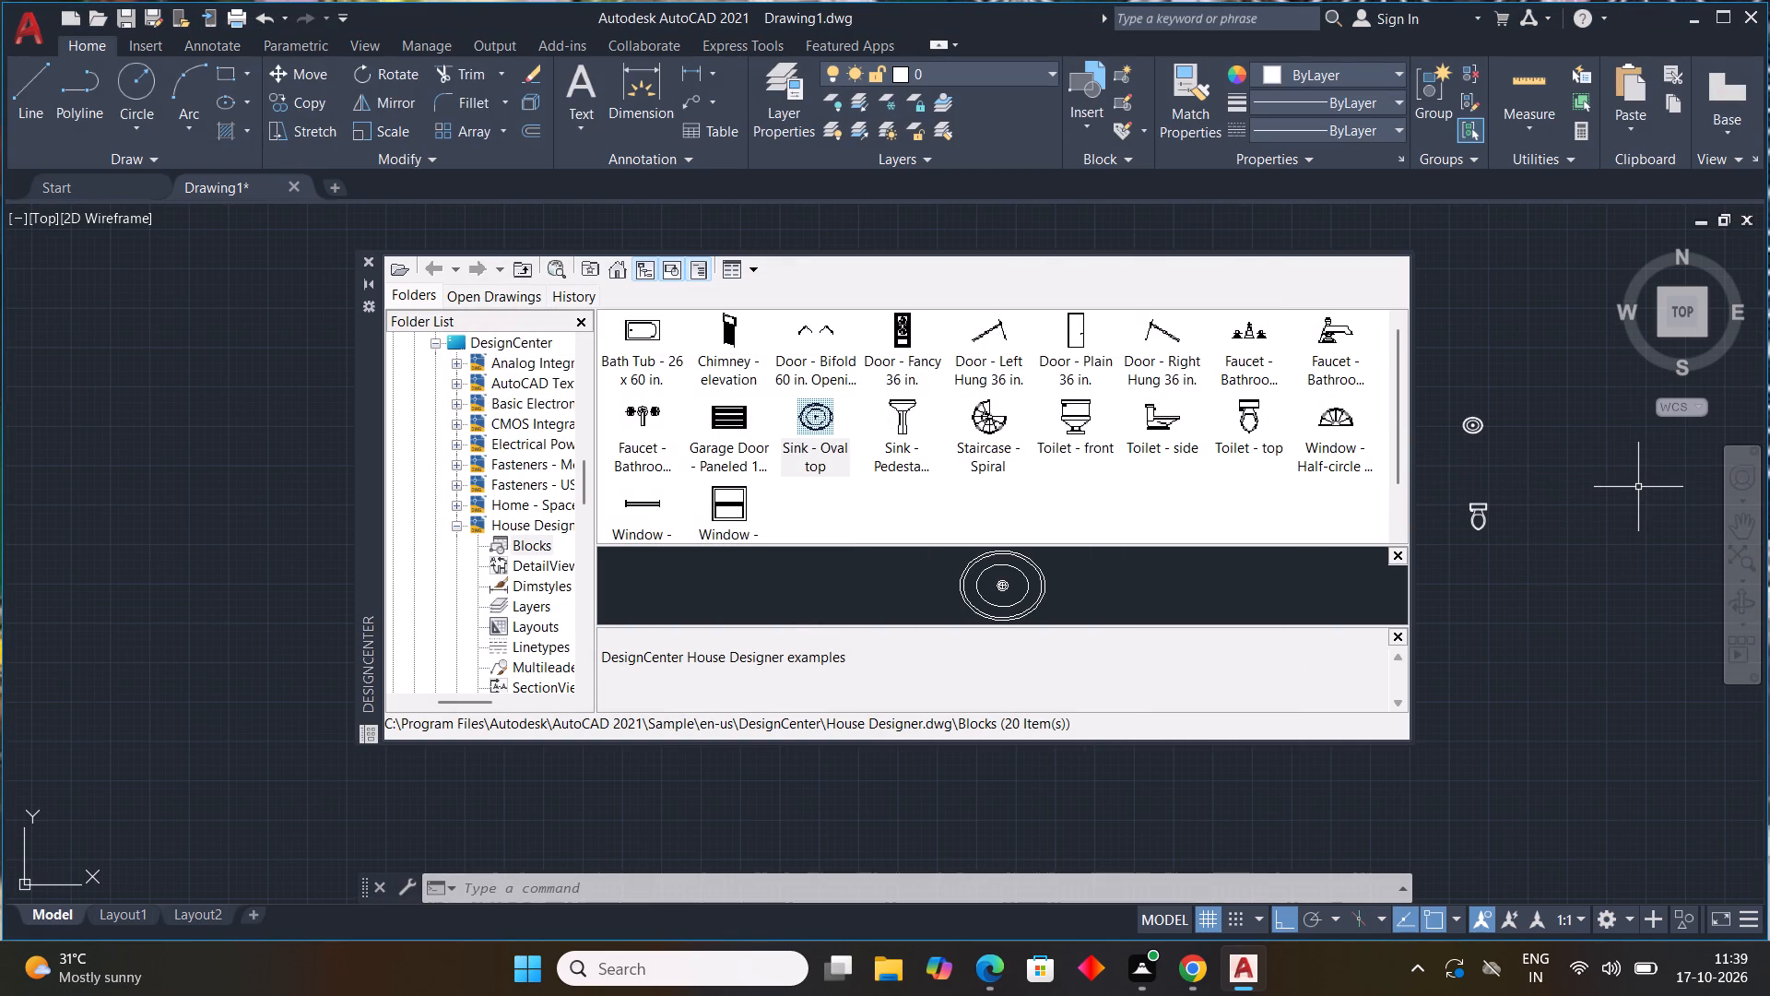
Insert the Bath Tub - 26 x 60 in. block at scale 1 in the empty space above the oval sink.
double_click(642, 332)
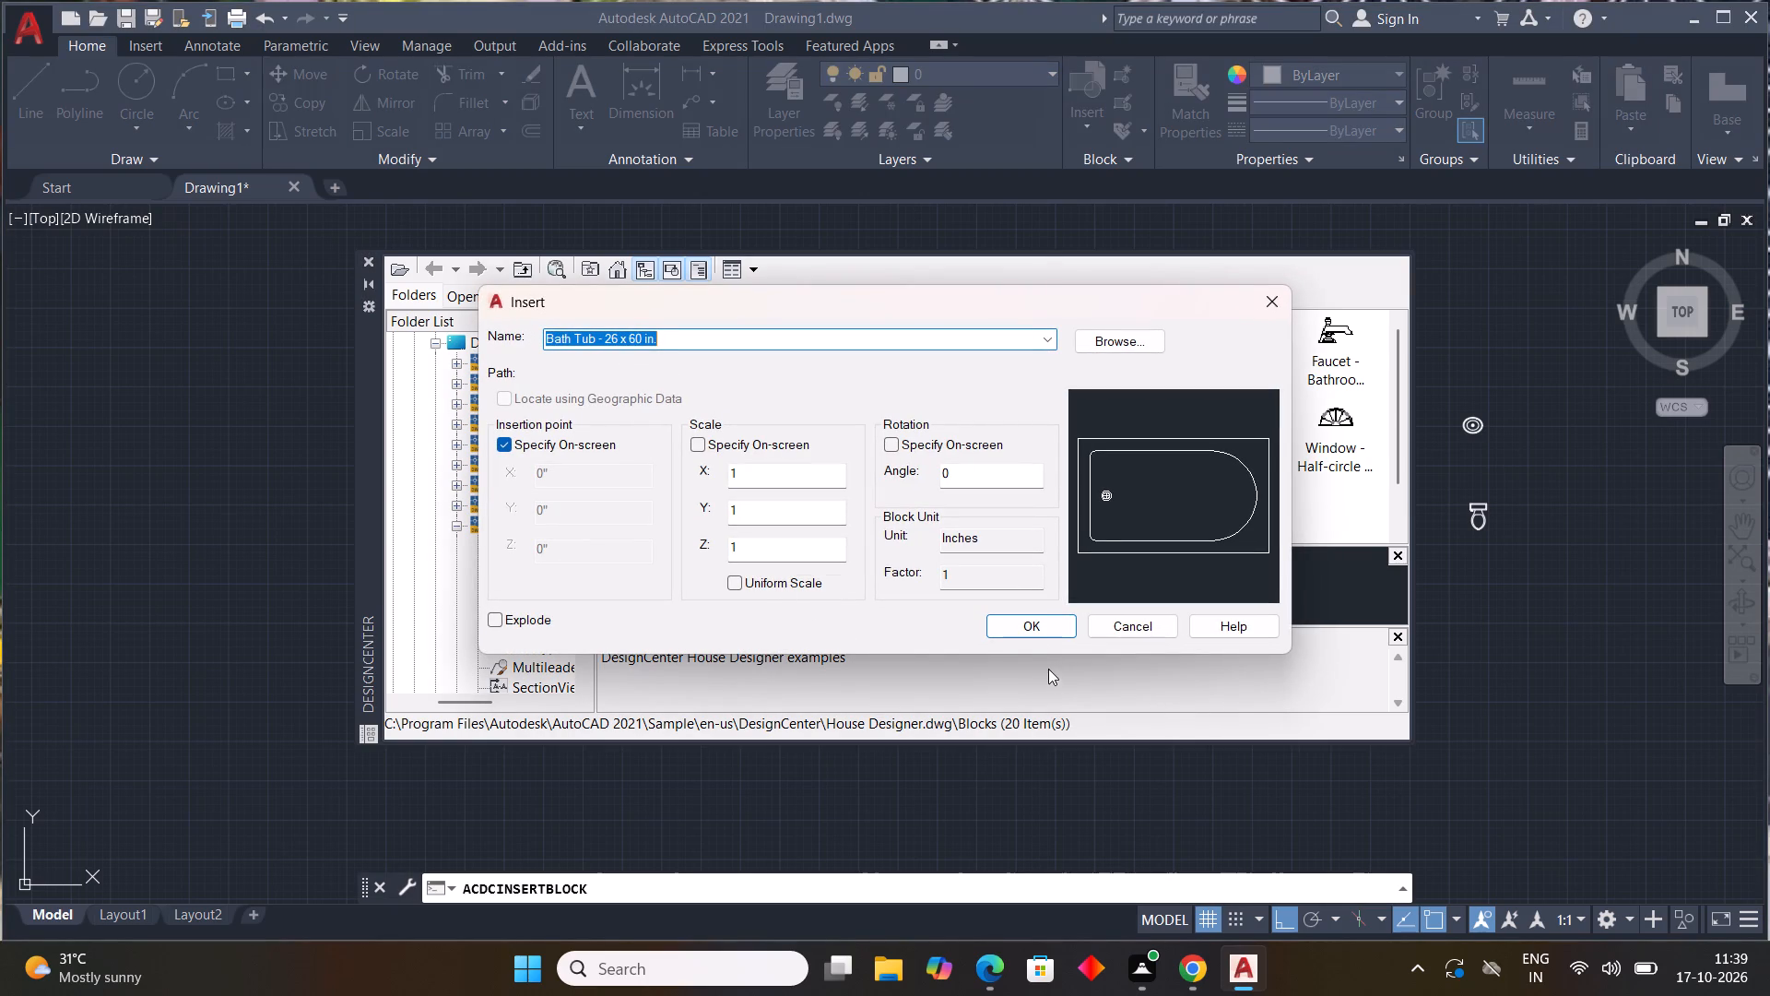
click(1028, 621)
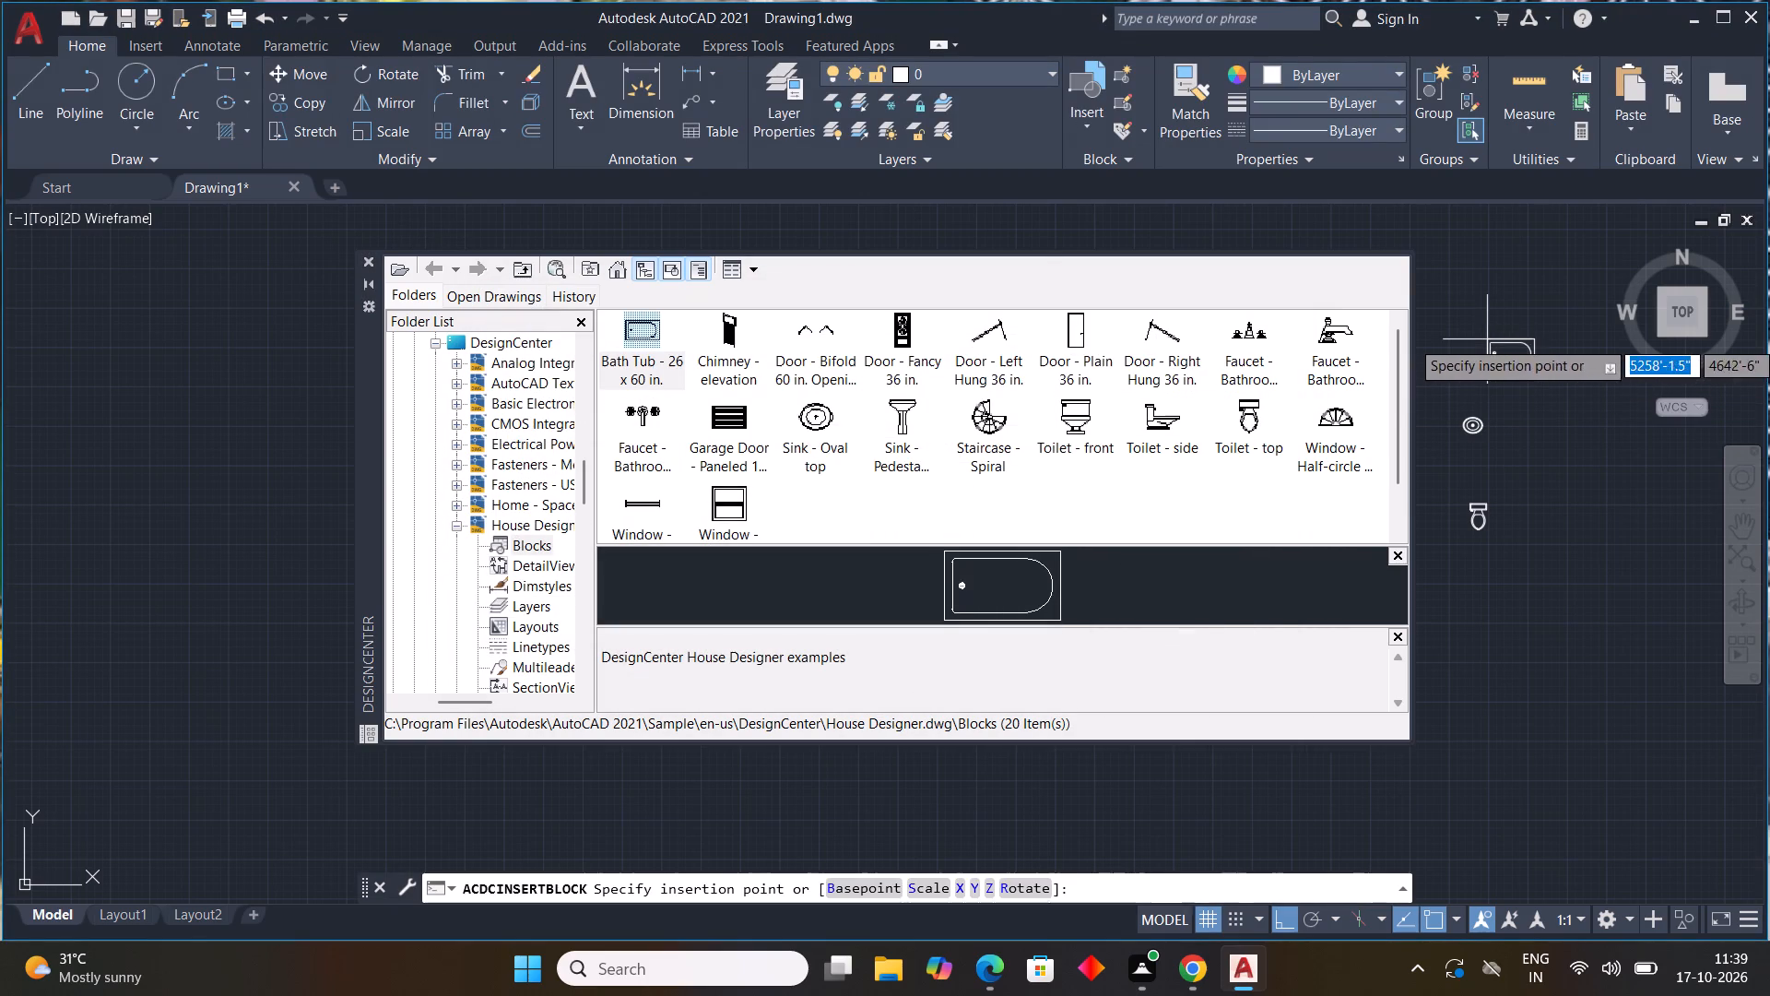
click(1487, 339)
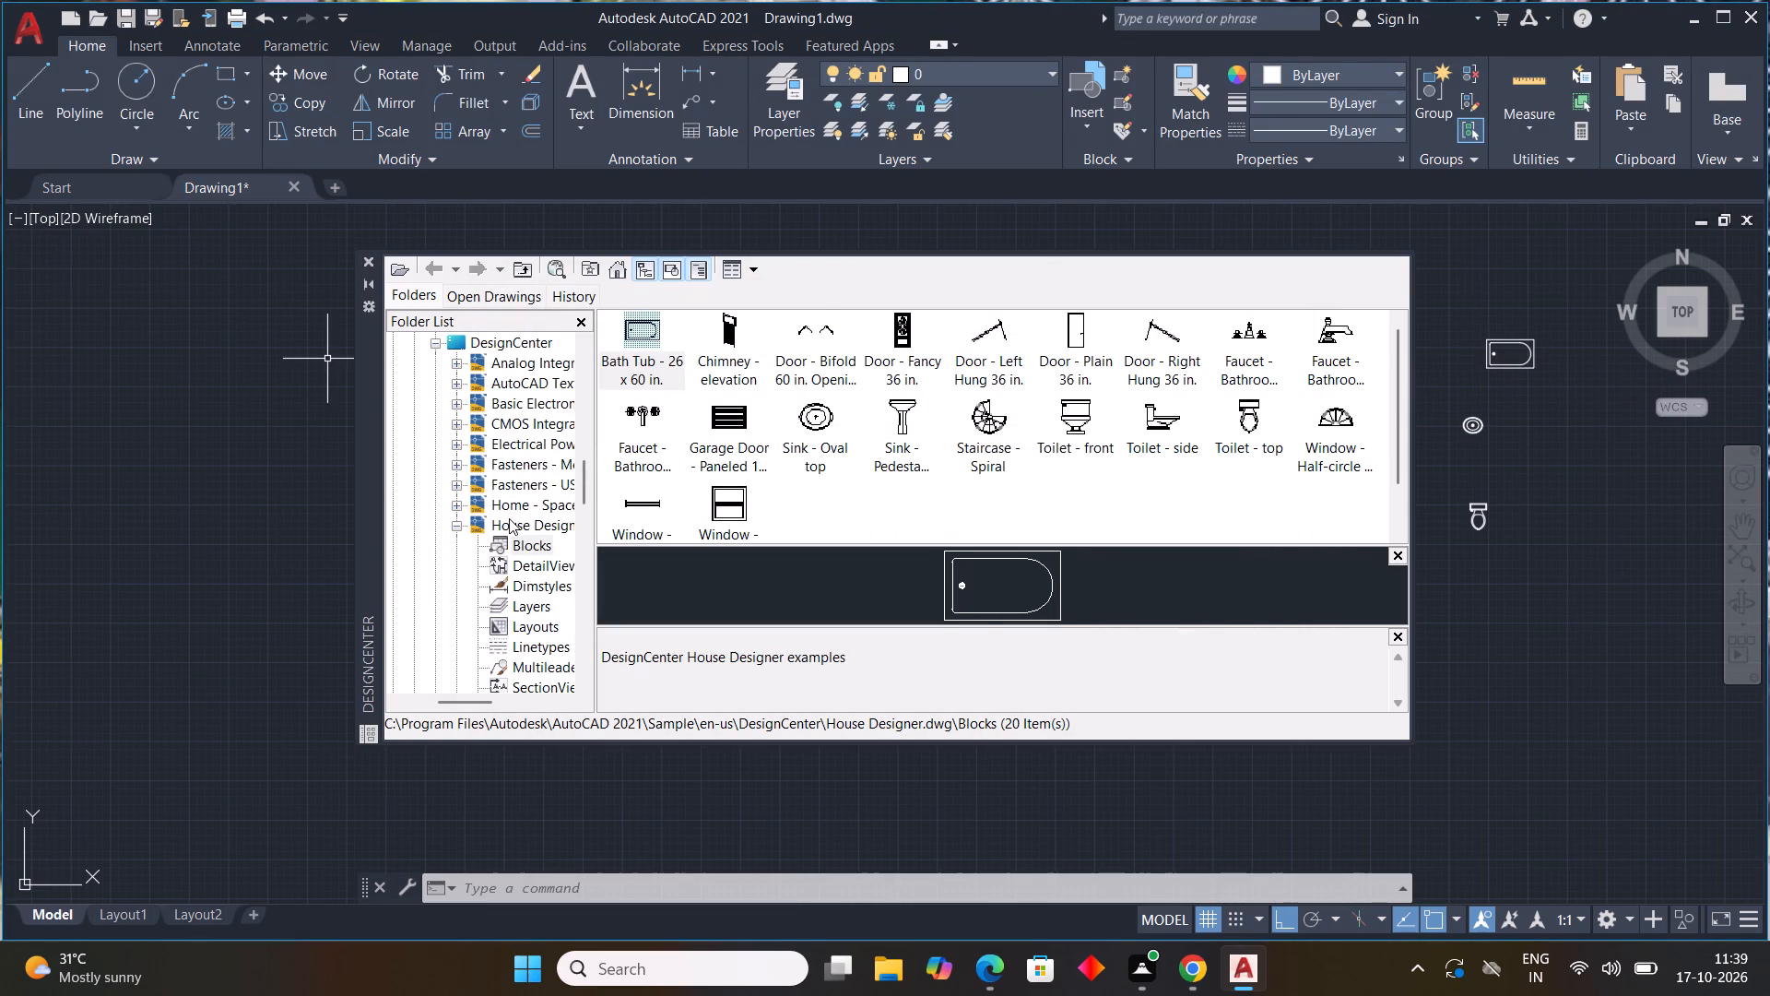
Insert the Bed - Queen block from the Home - Space Planner.dwg blocks in the empty space below the toilet.
double_click(509, 518)
double_click(633, 349)
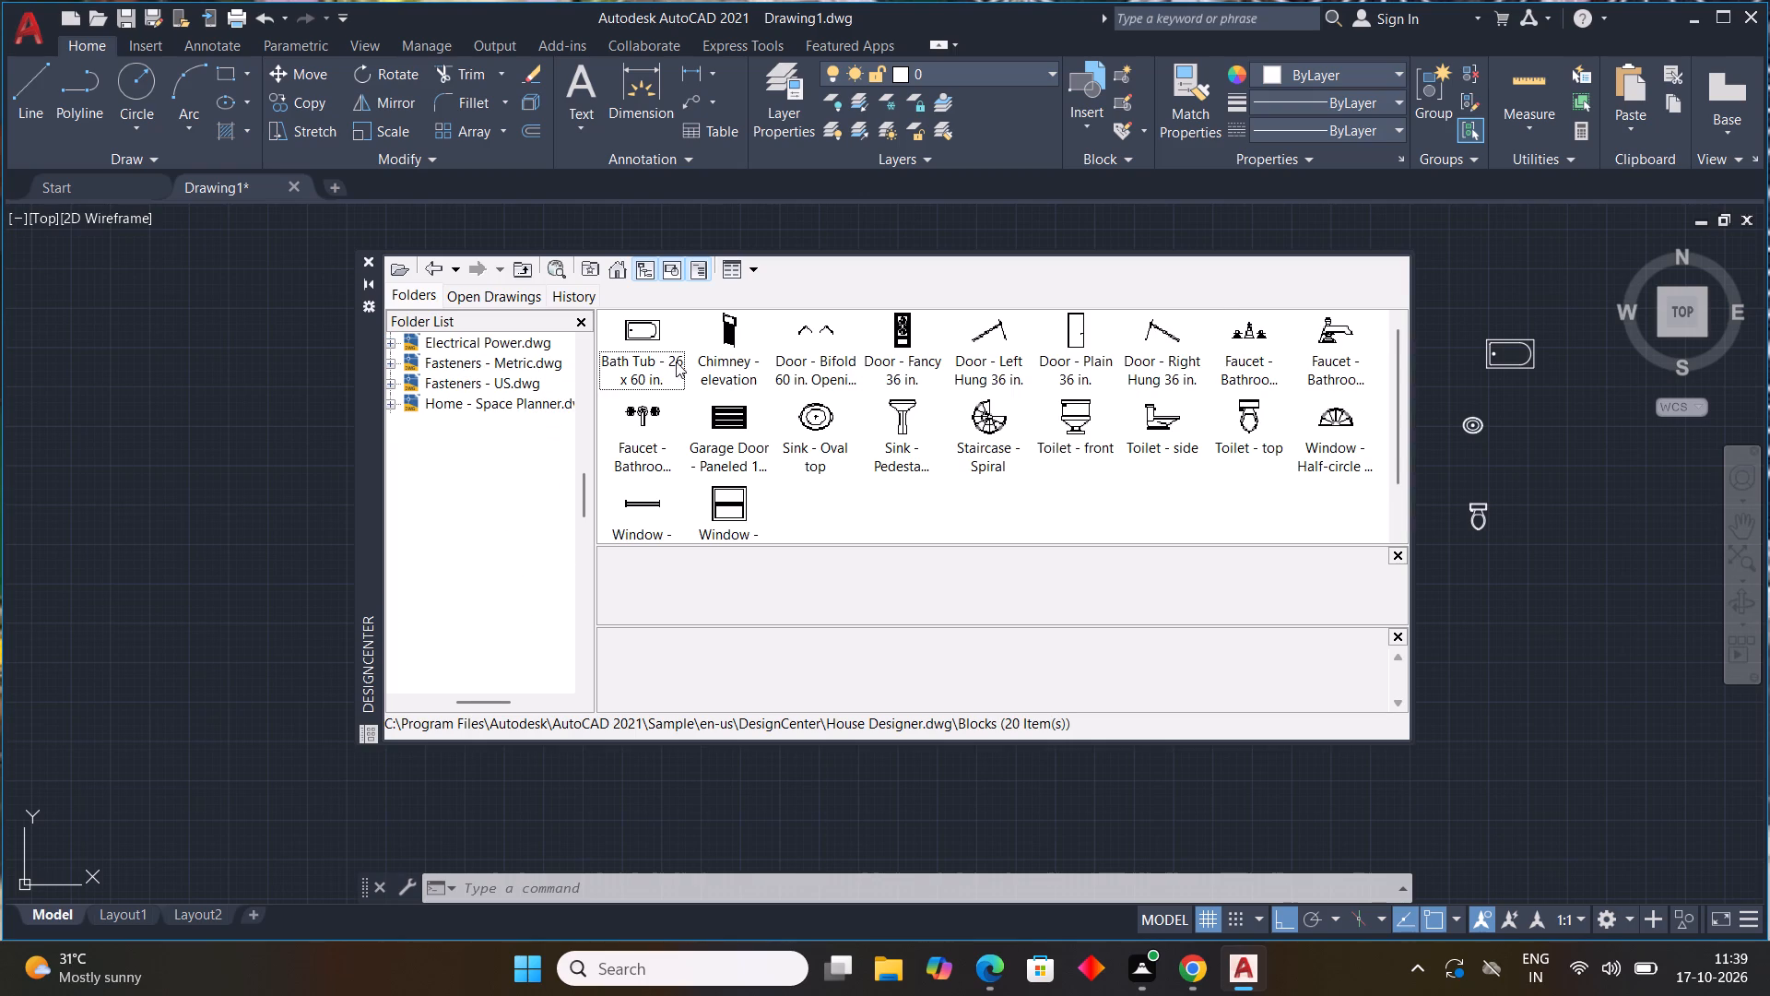
double_click(486, 399)
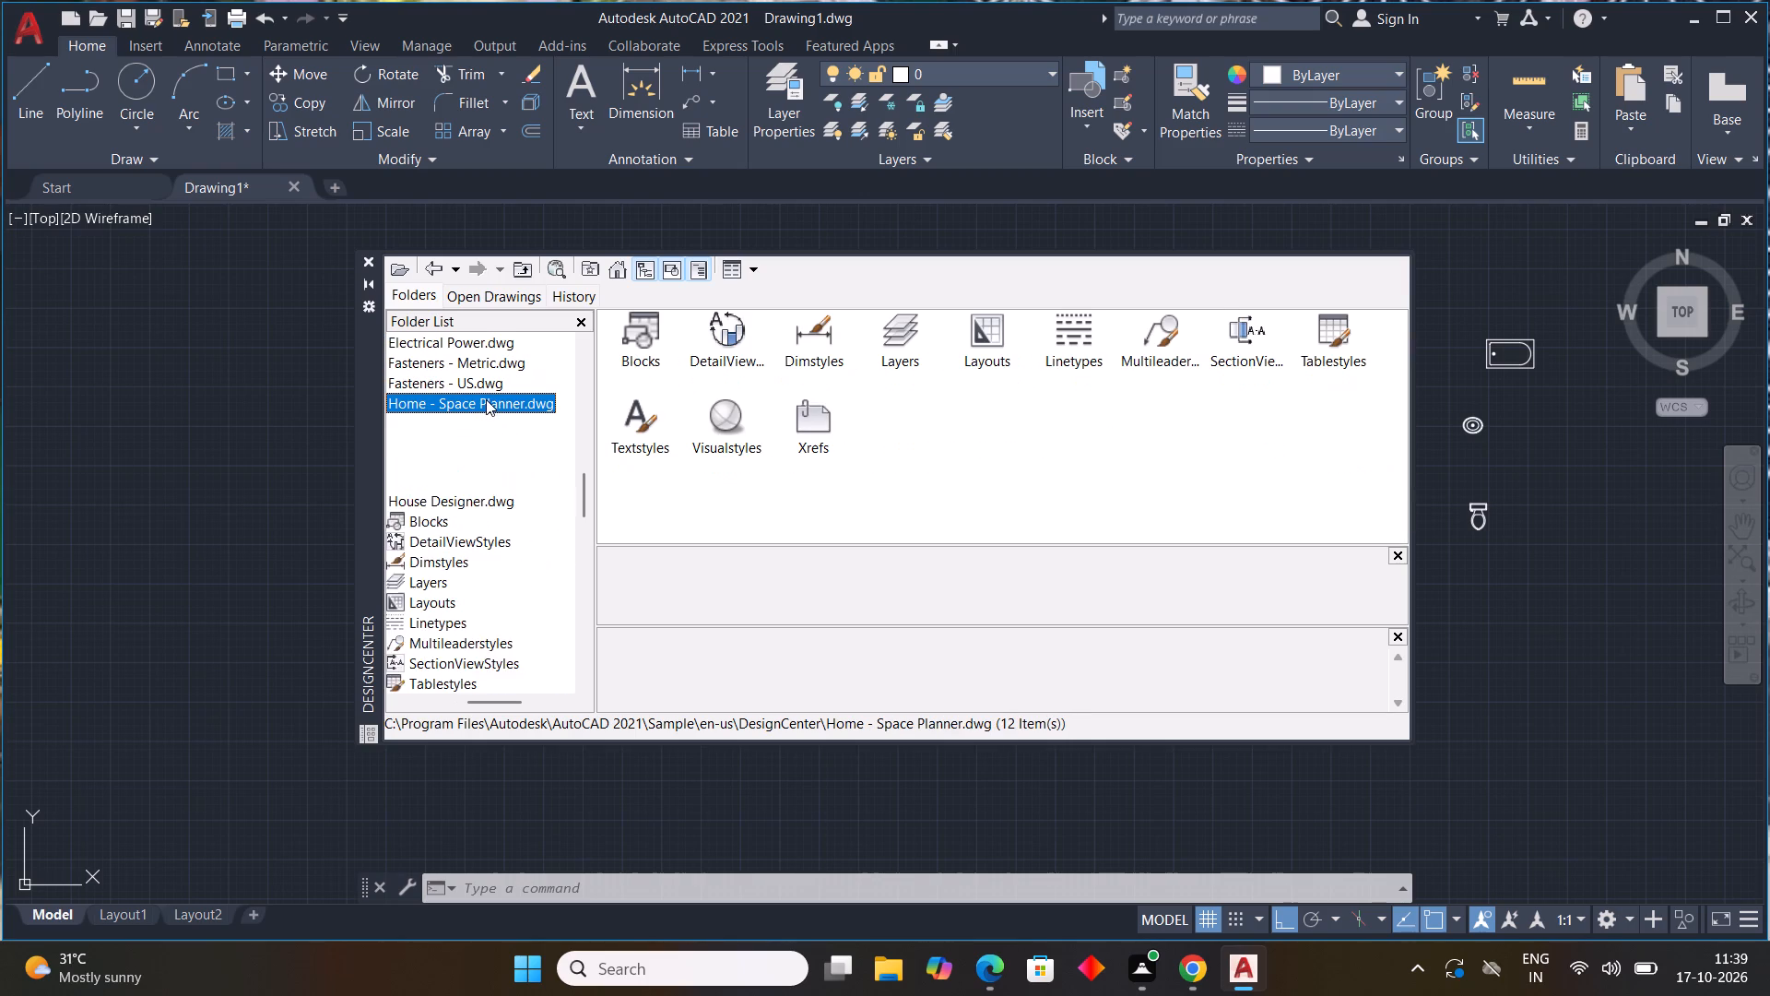
double_click(653, 333)
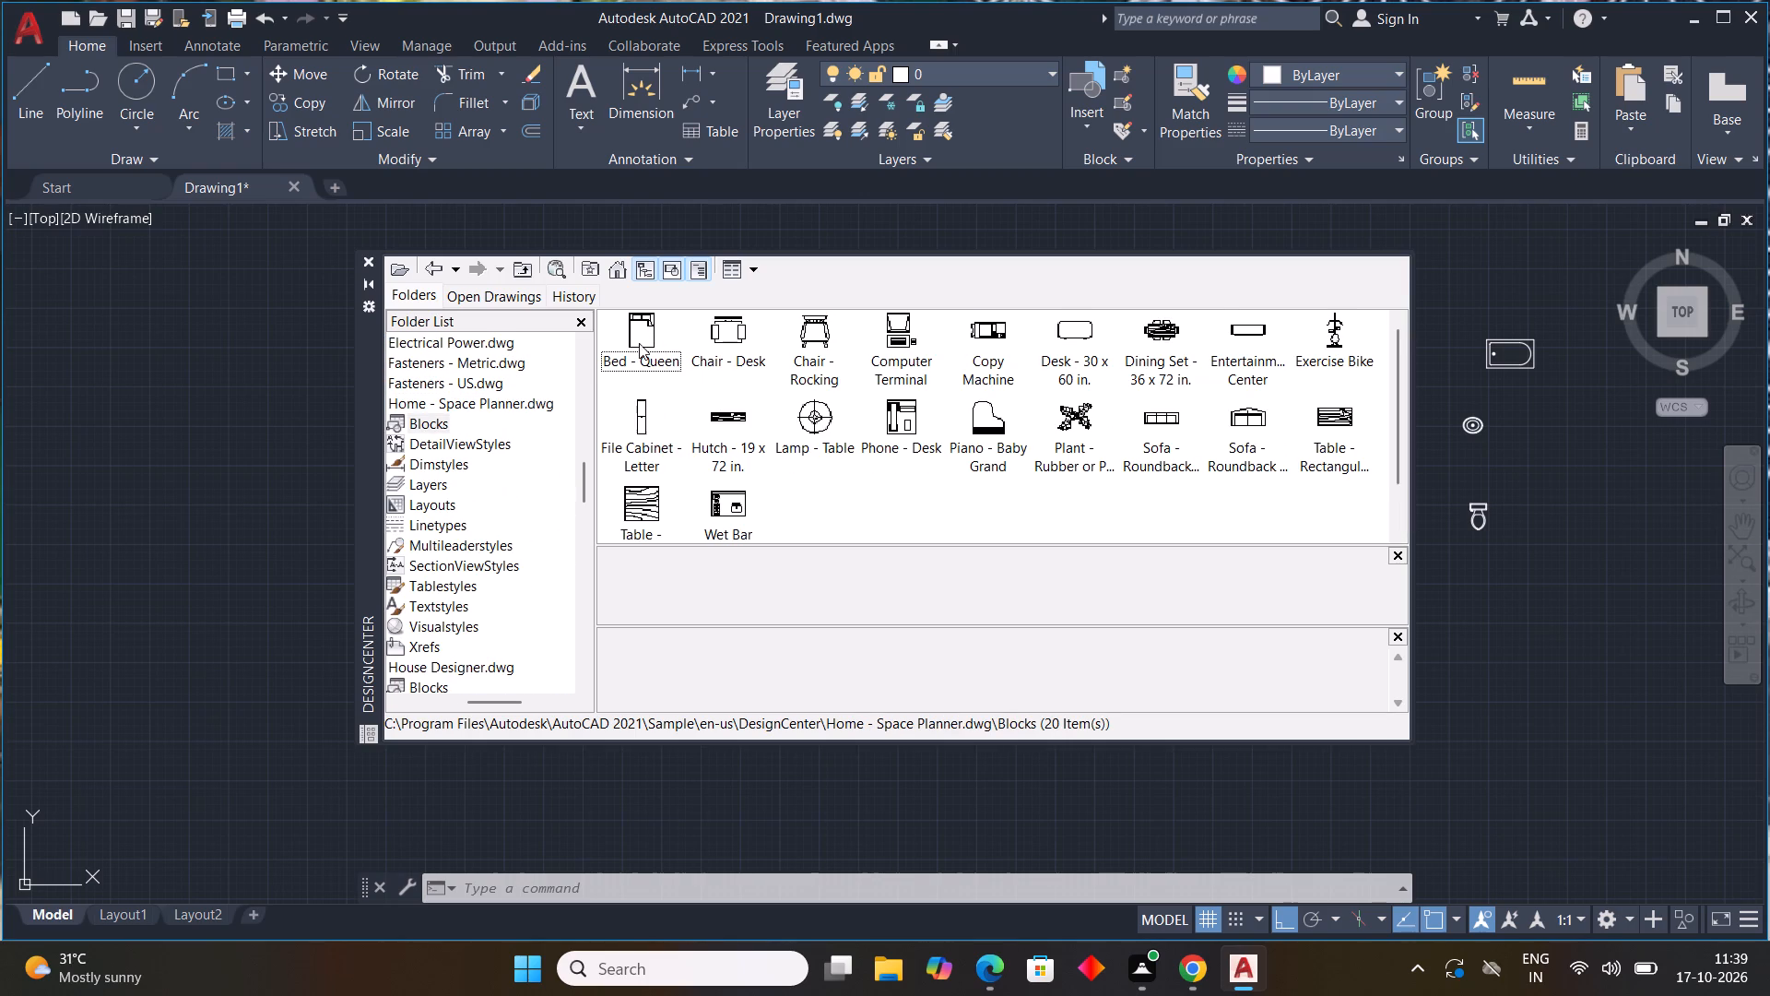
double_click(631, 337)
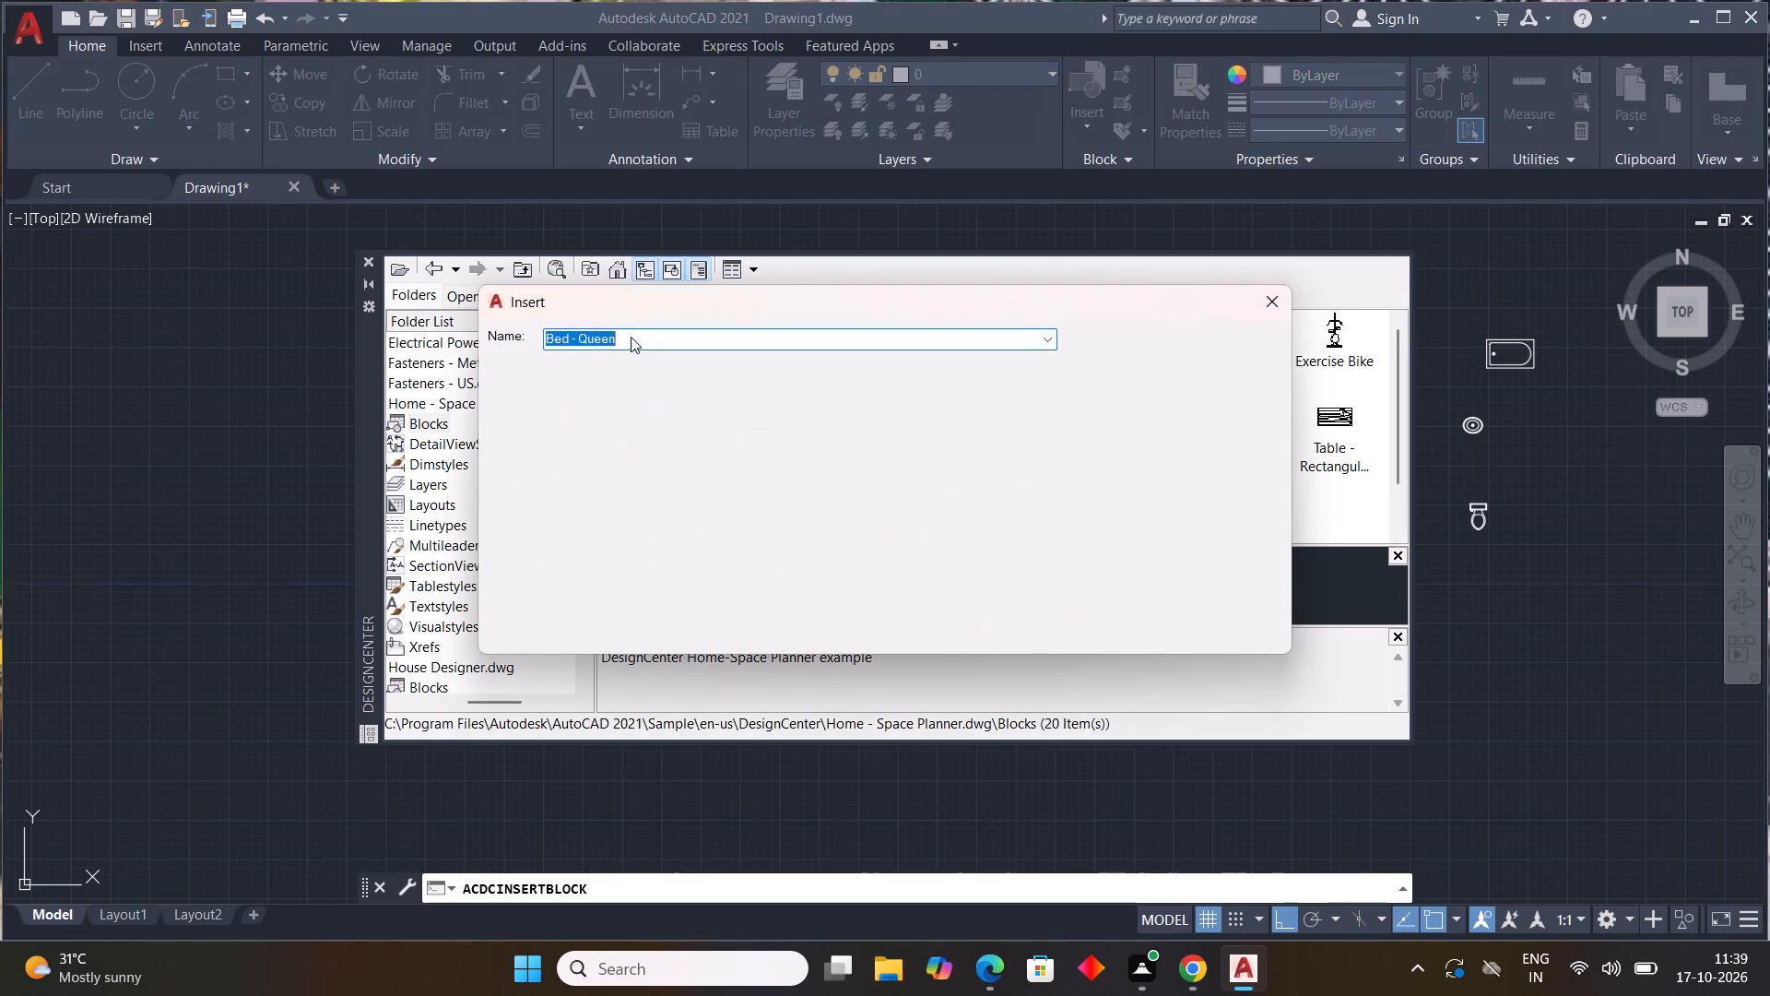
click(1056, 626)
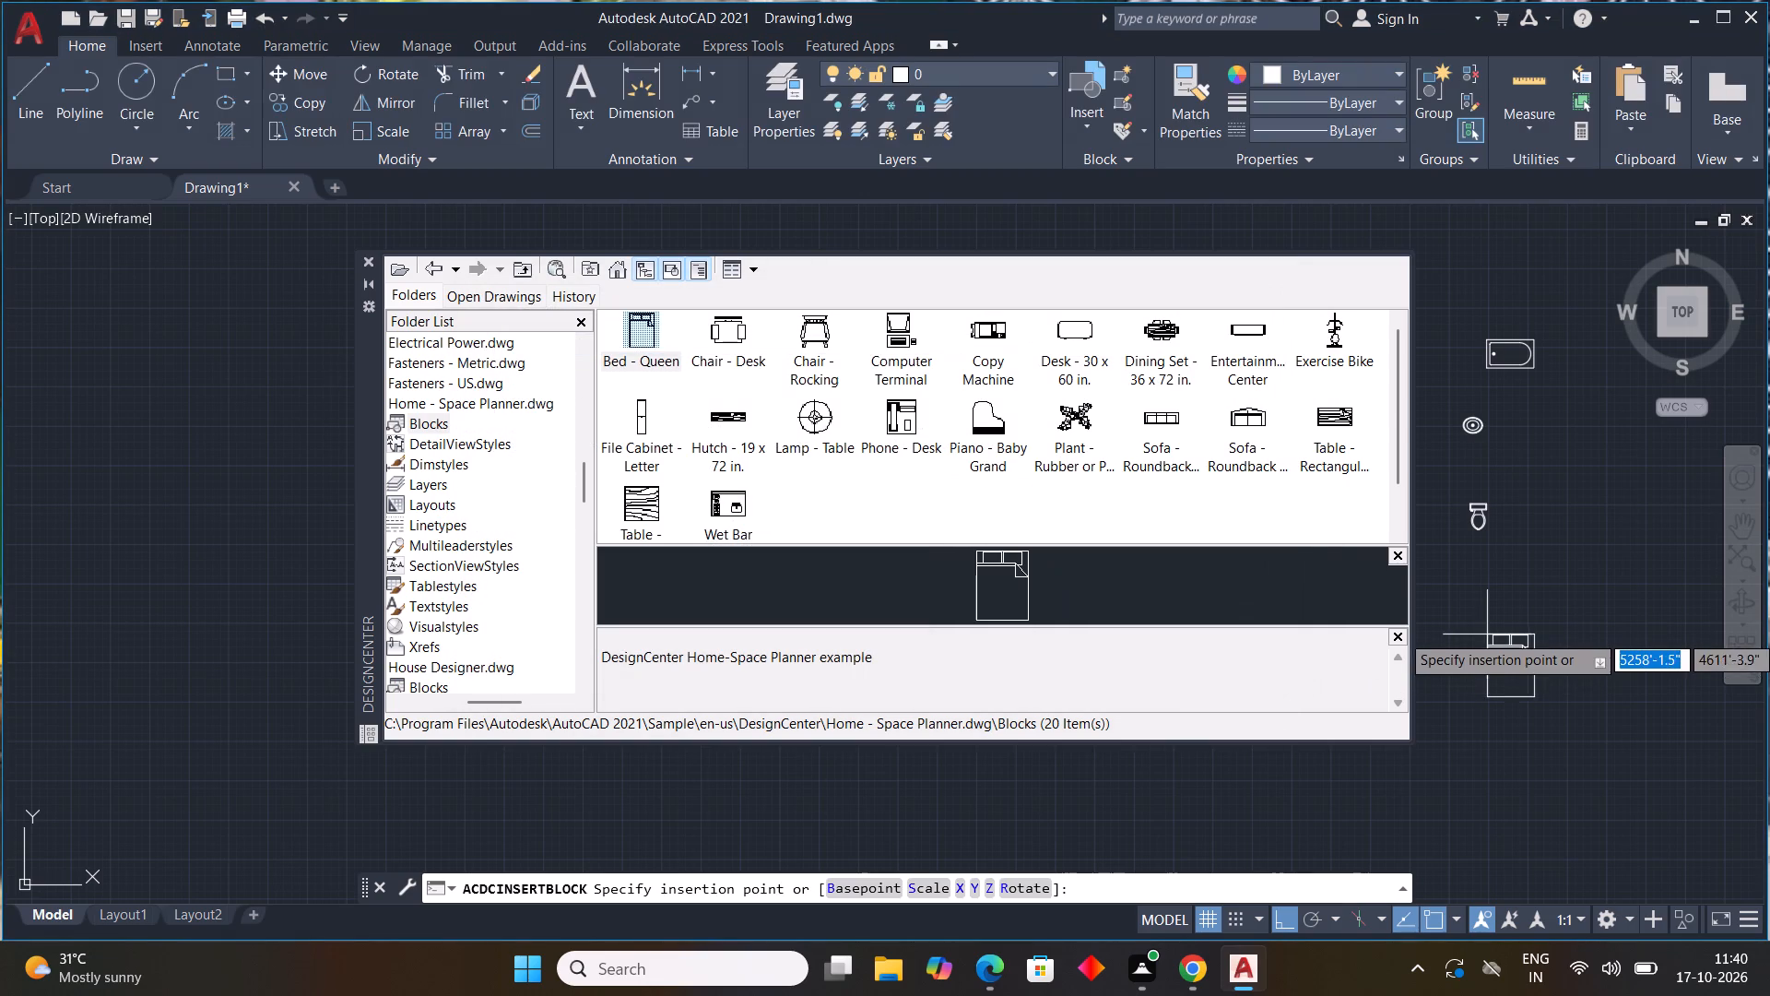
click(1489, 612)
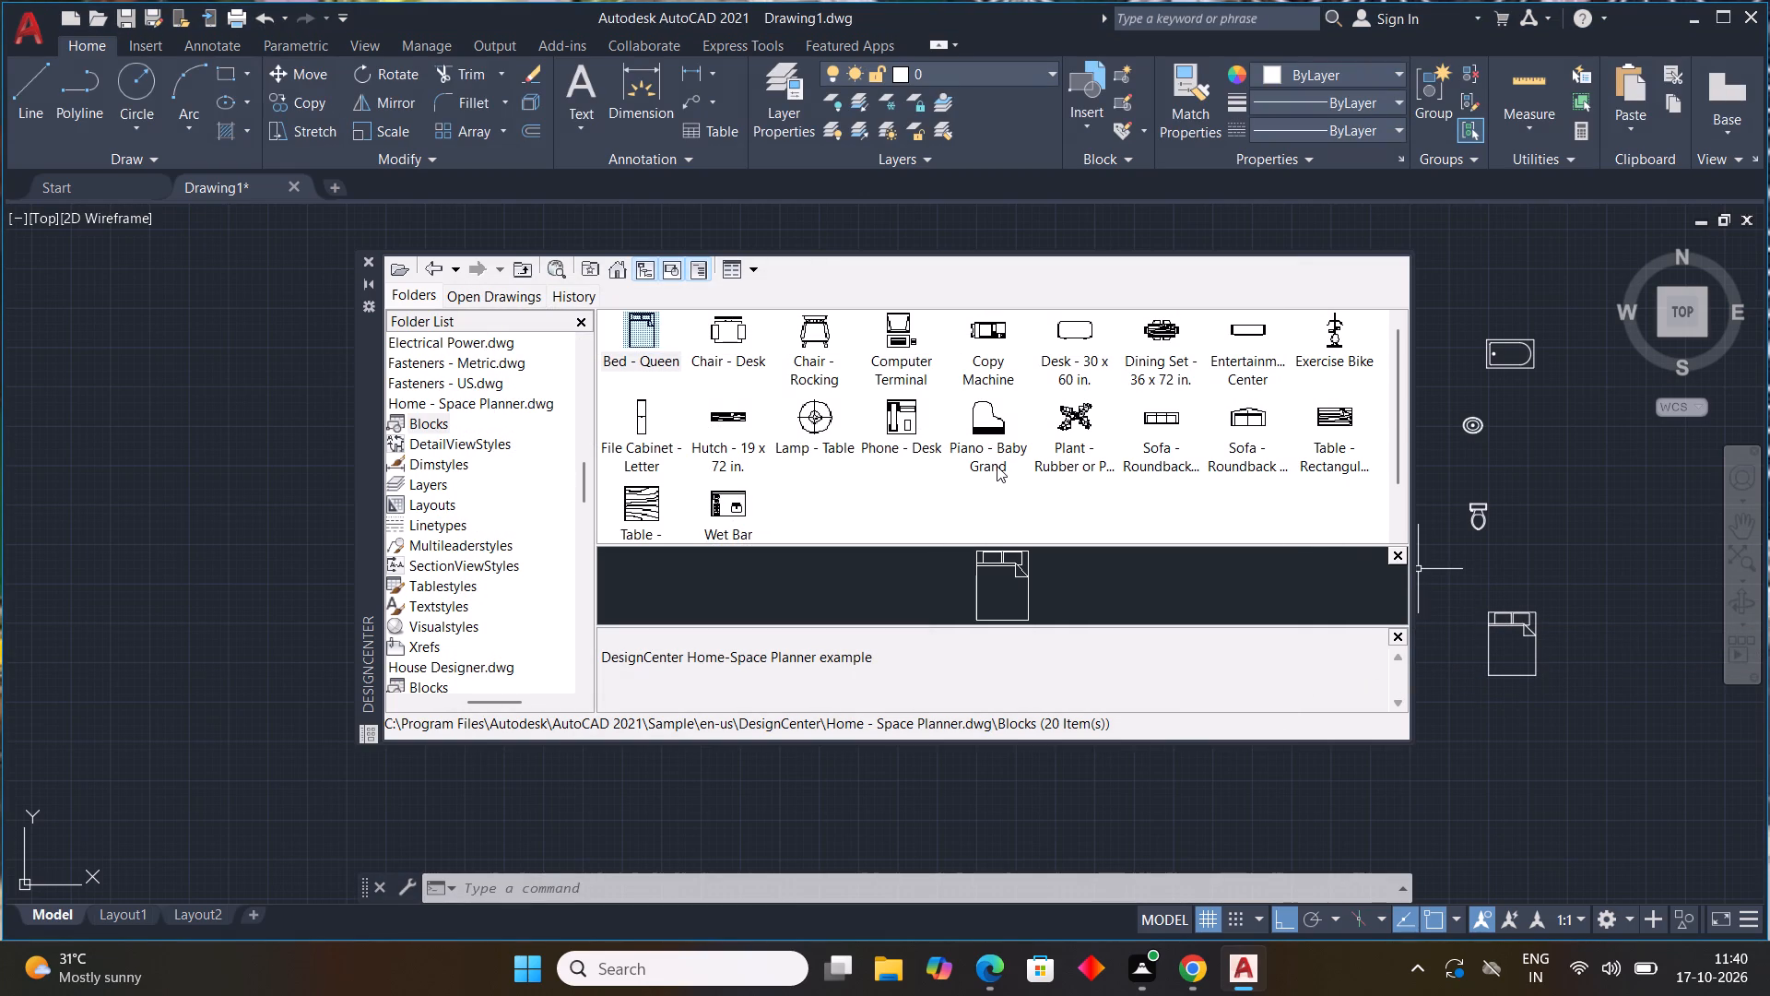
Insert the Plant - Rubber or Philodendron block at scale 1 in the empty space to the right of the toilet.
double_click(1072, 429)
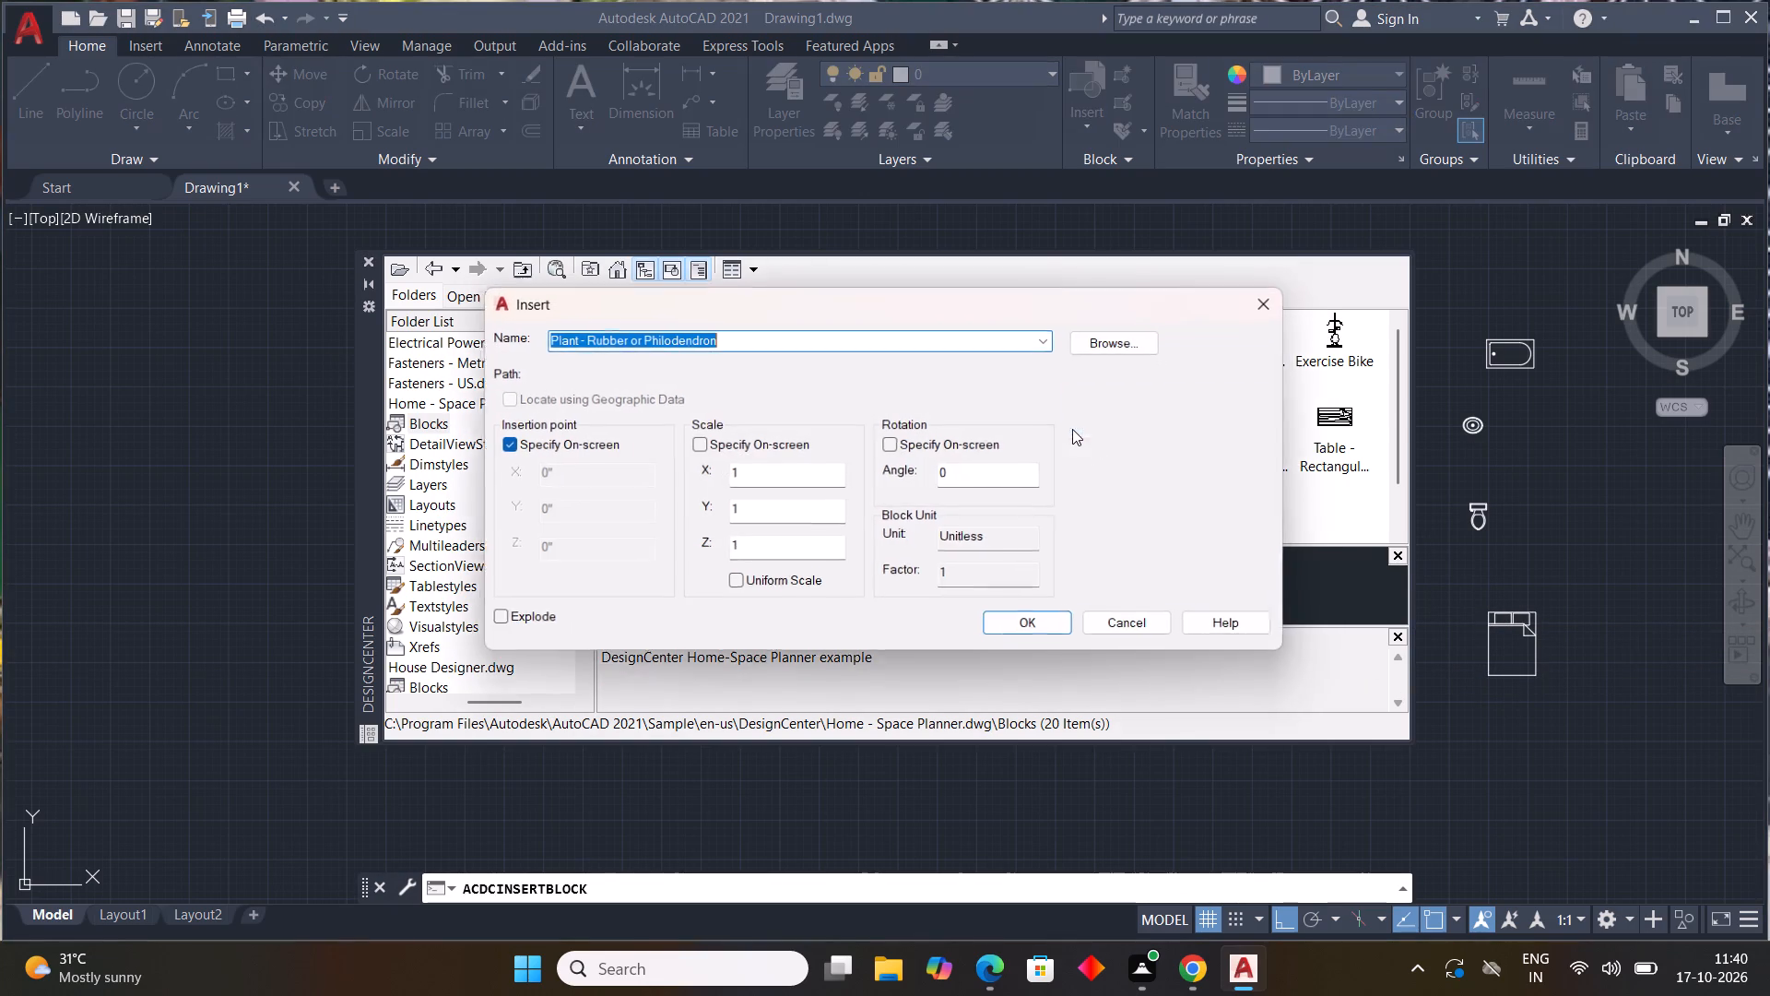
click(1013, 625)
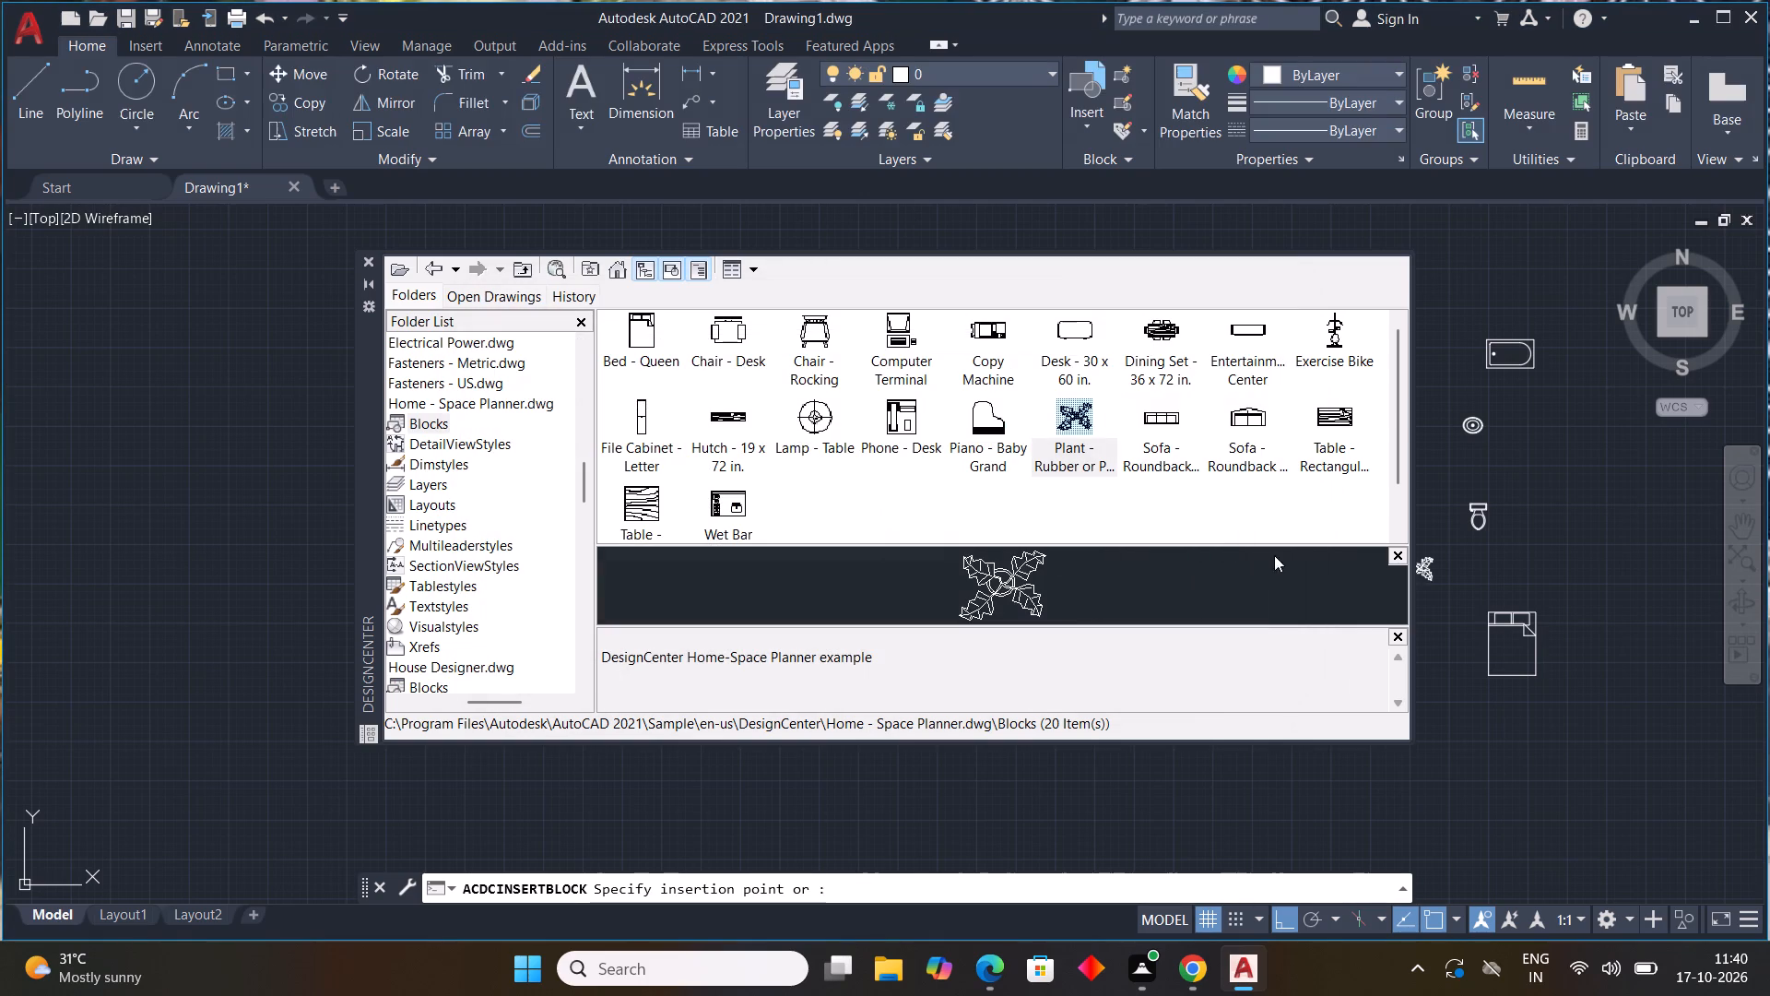
click(1568, 495)
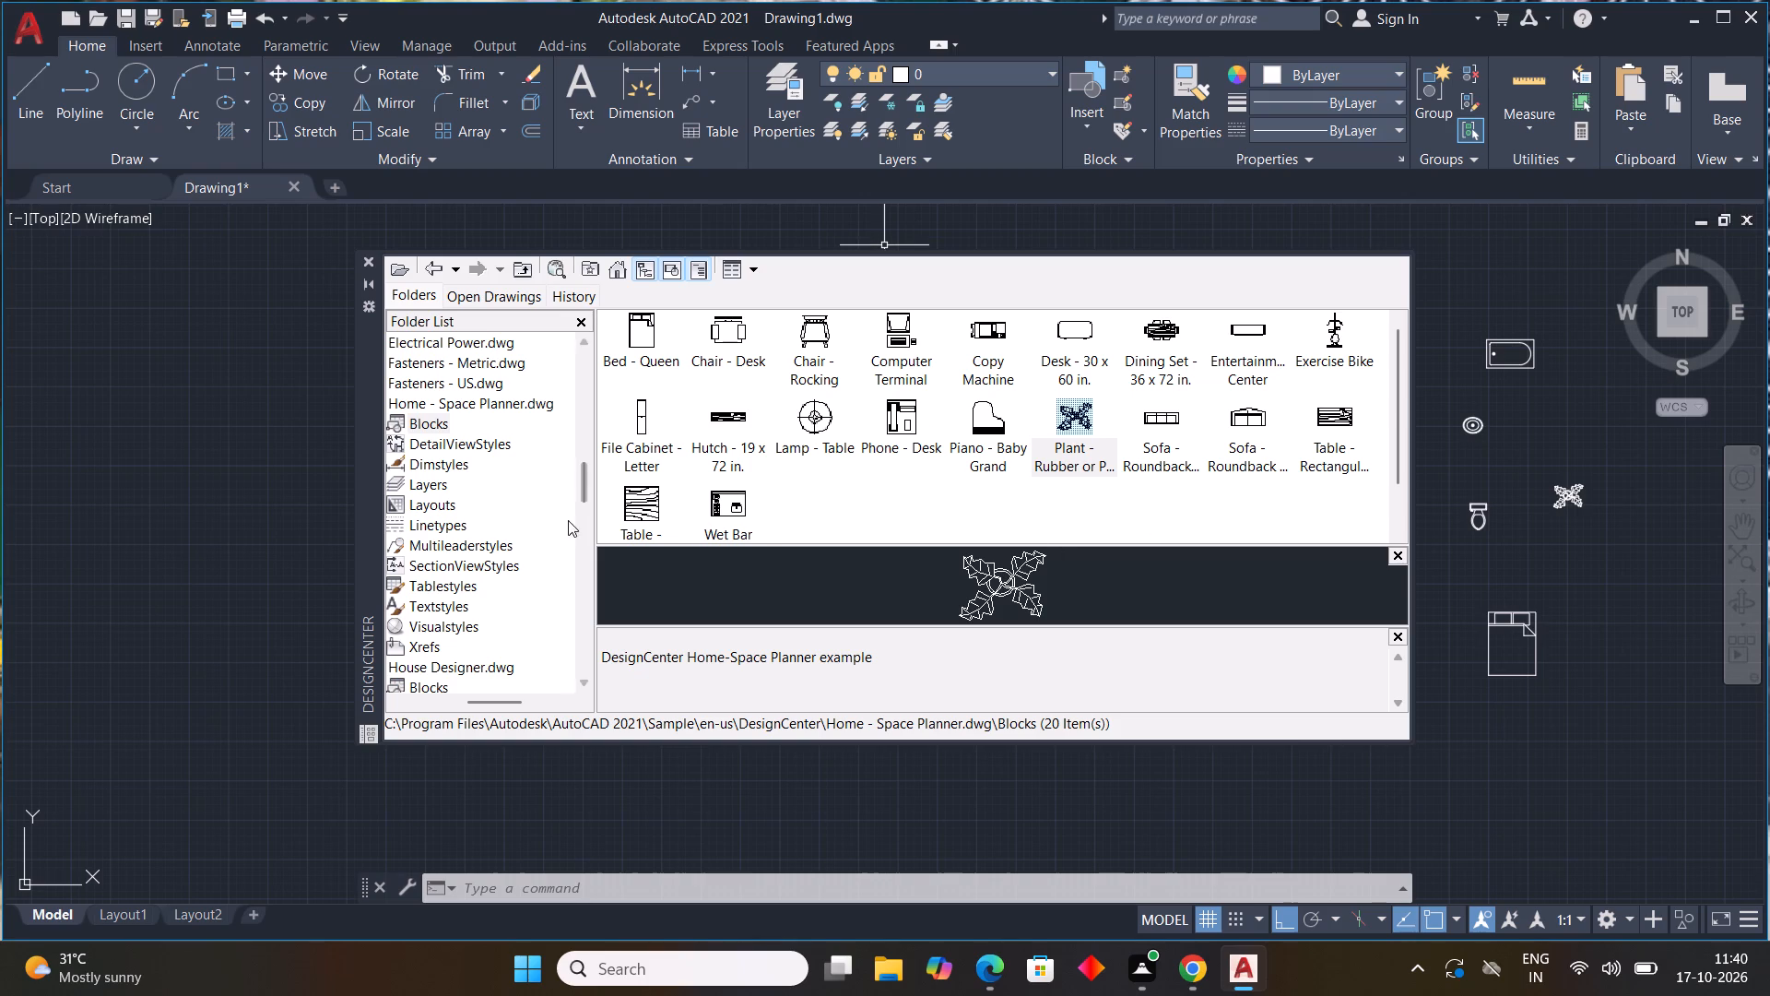
Insert the Sofa - Roundback 7 ft. block in the empty space below the plant, beside the bed.
double_click(1157, 420)
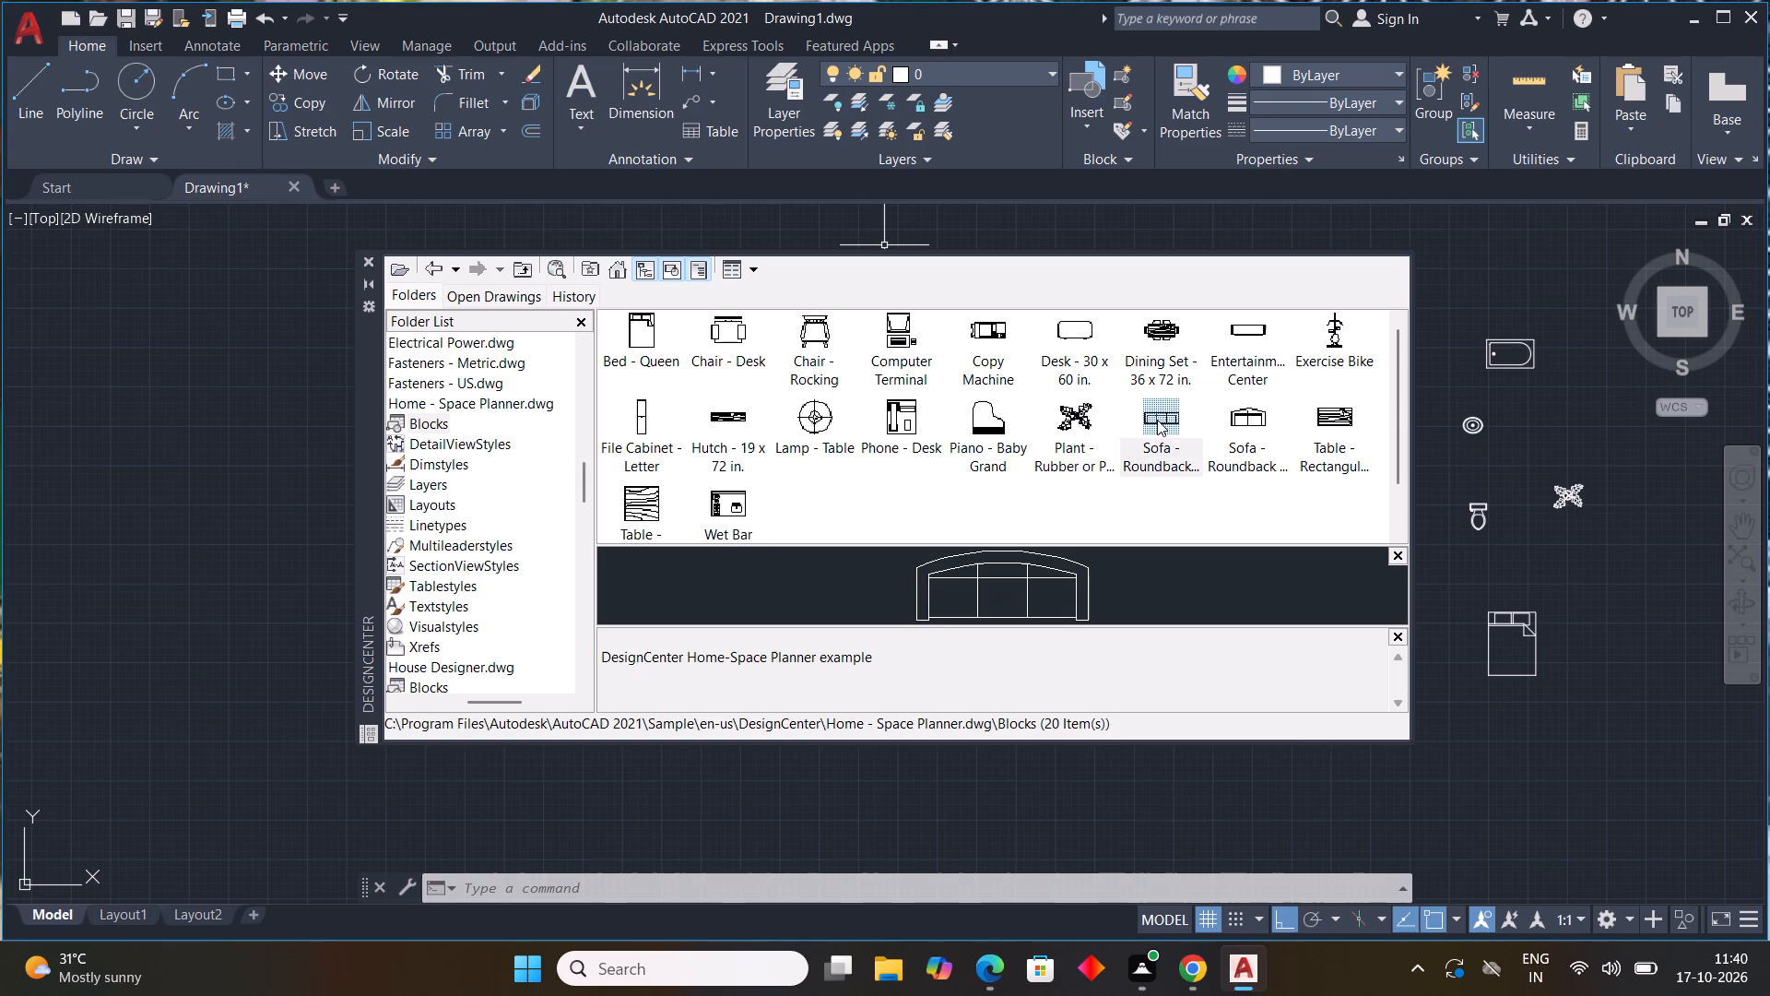
click(1039, 622)
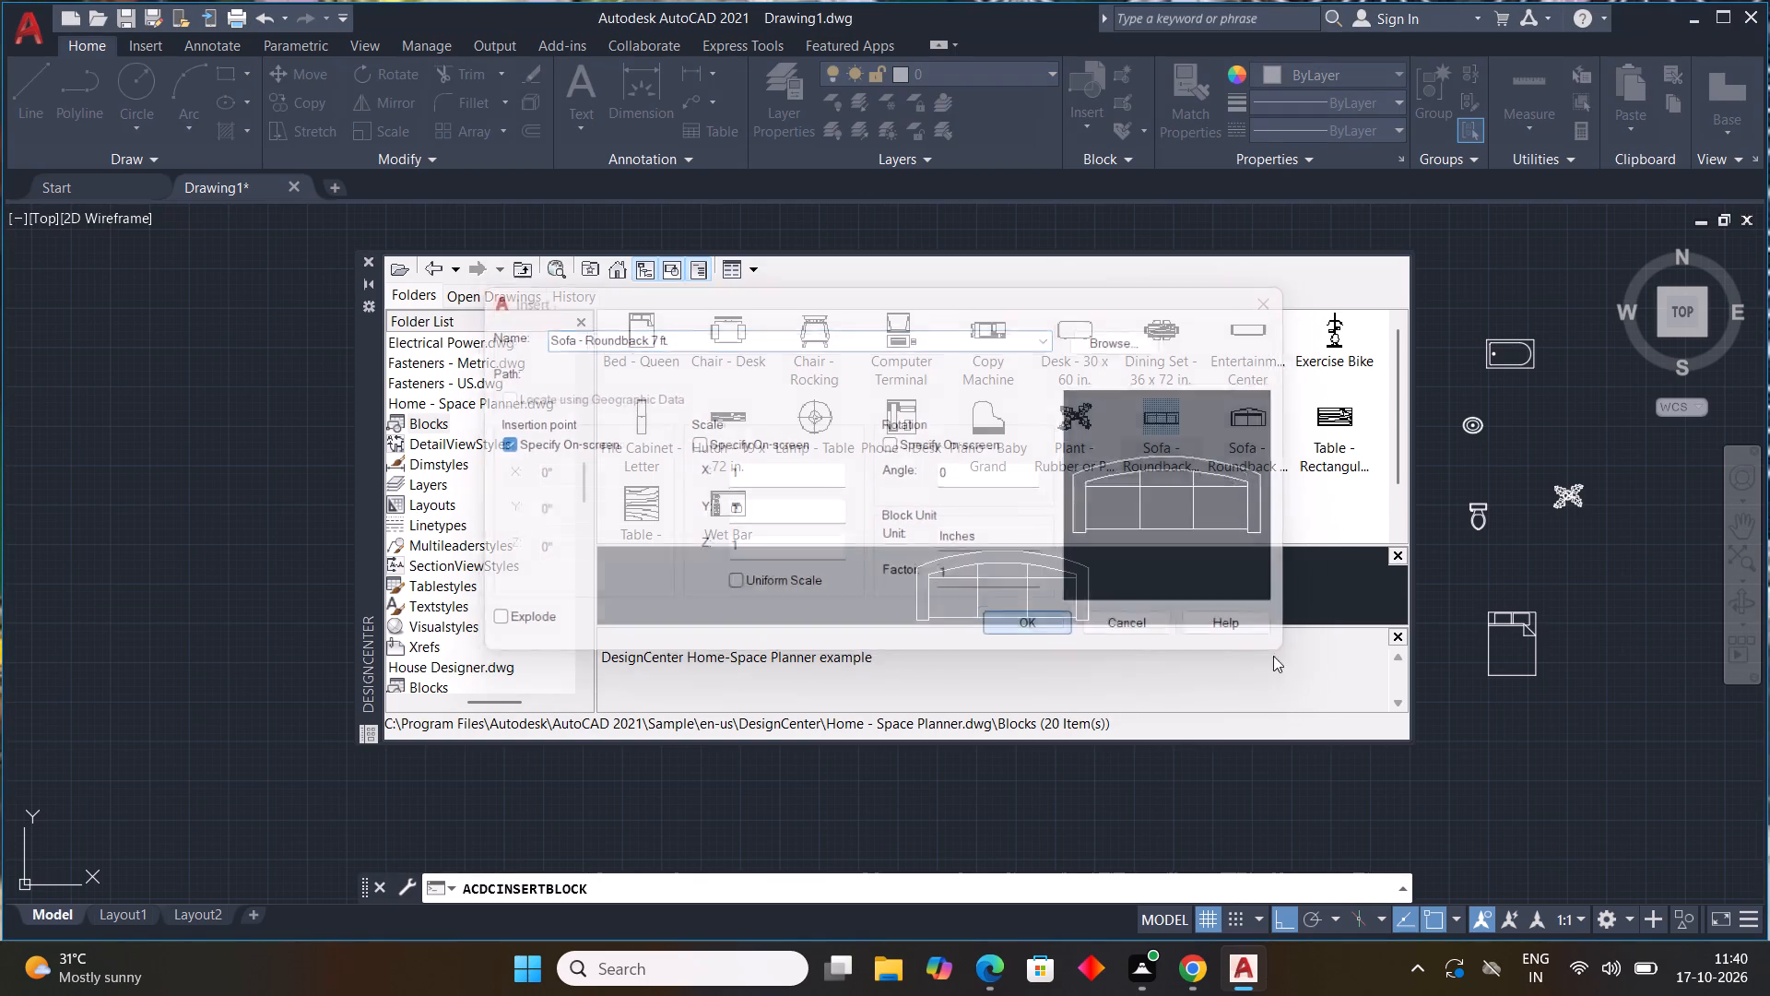
click(1611, 578)
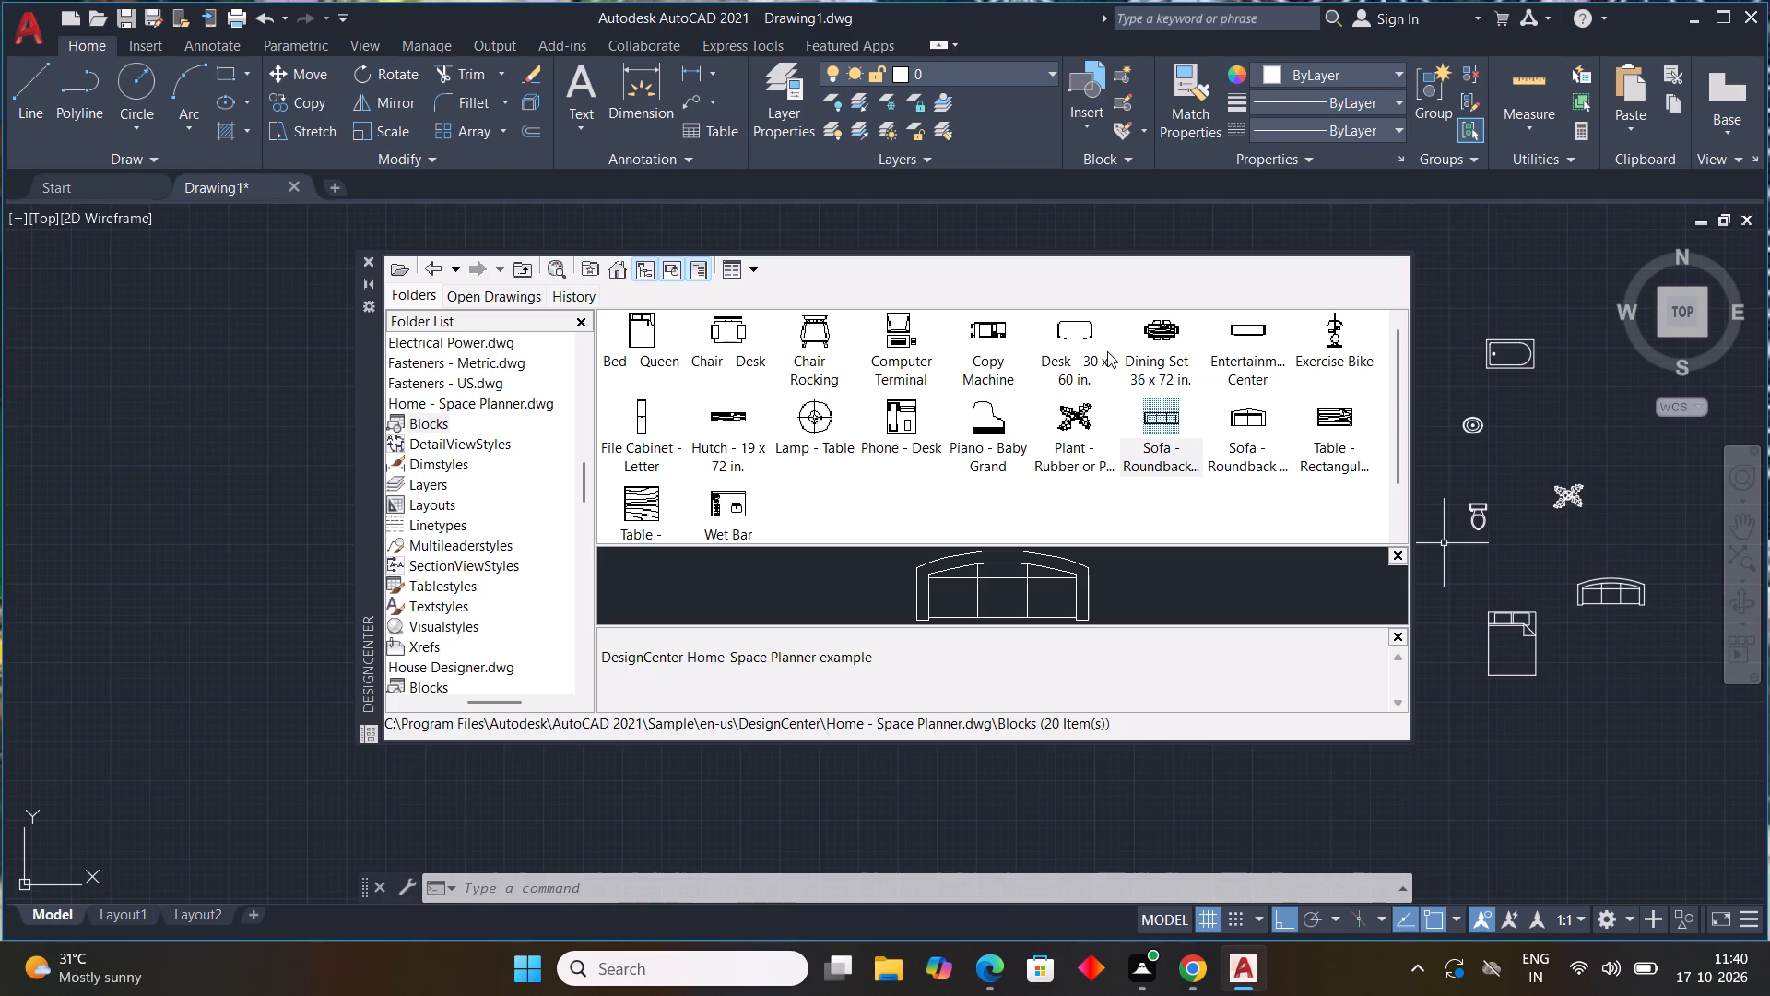
Insert the Desk - 30 x 60 in. block at scale 1 in the empty space below the sofa.
double_click(1071, 331)
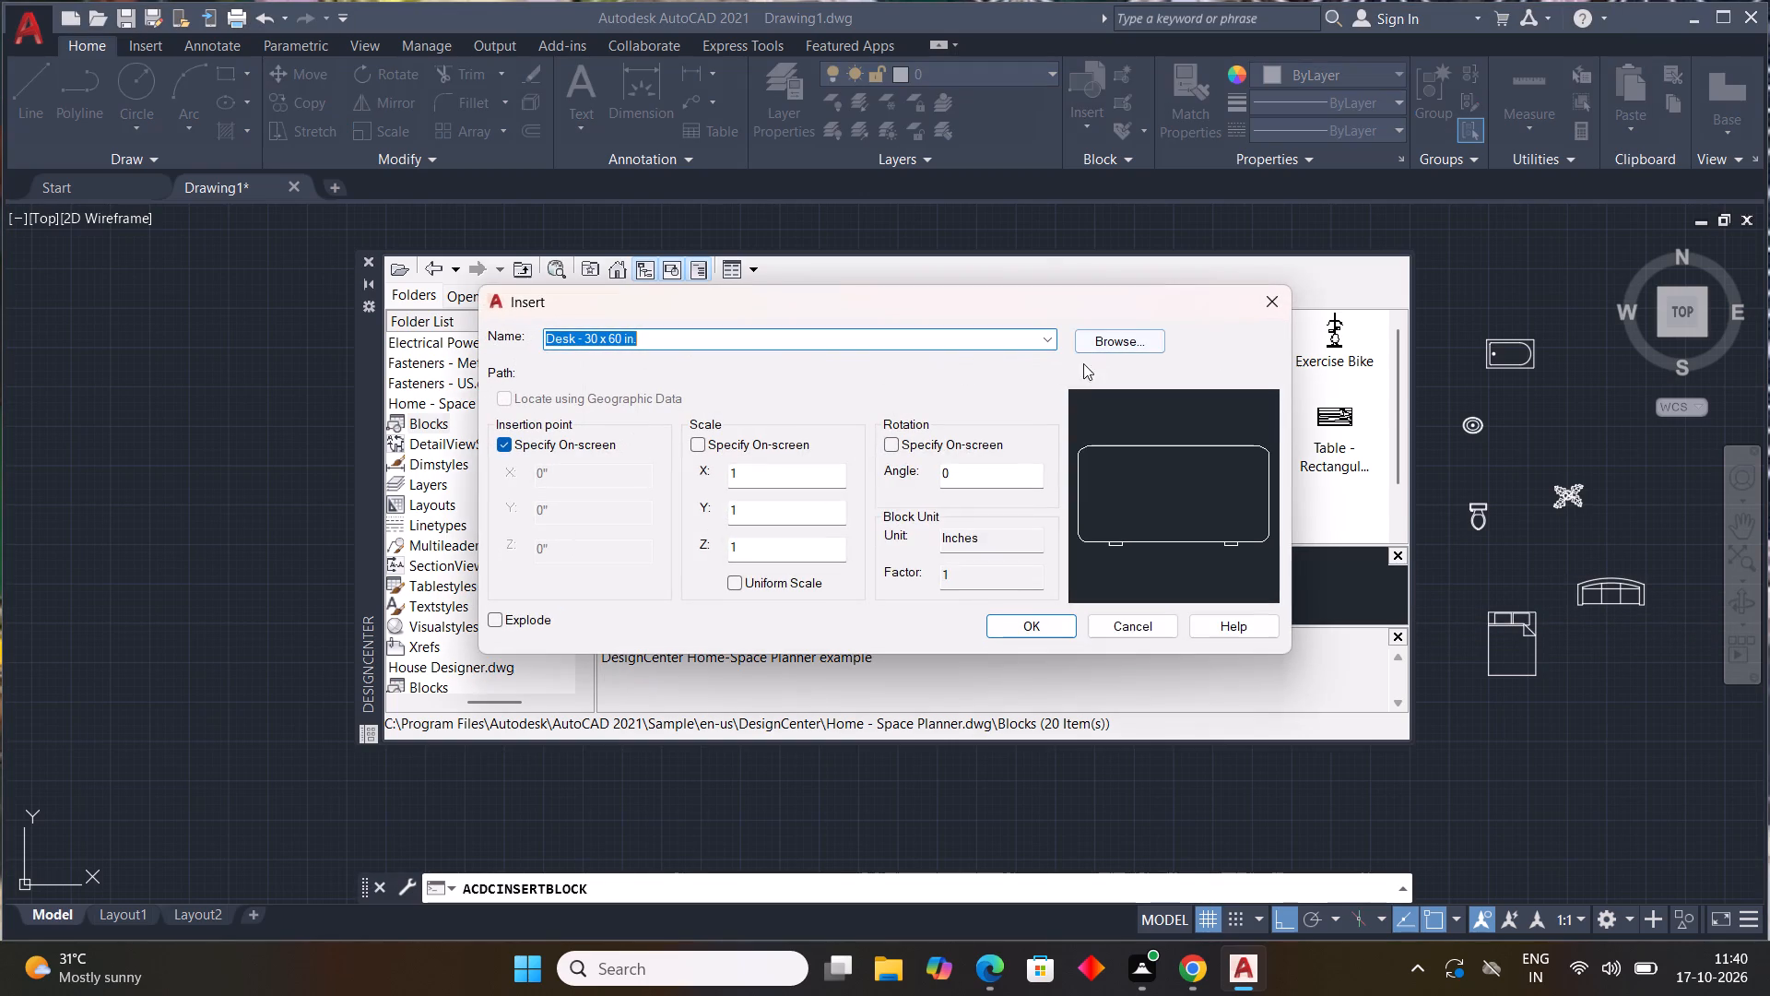
click(1018, 627)
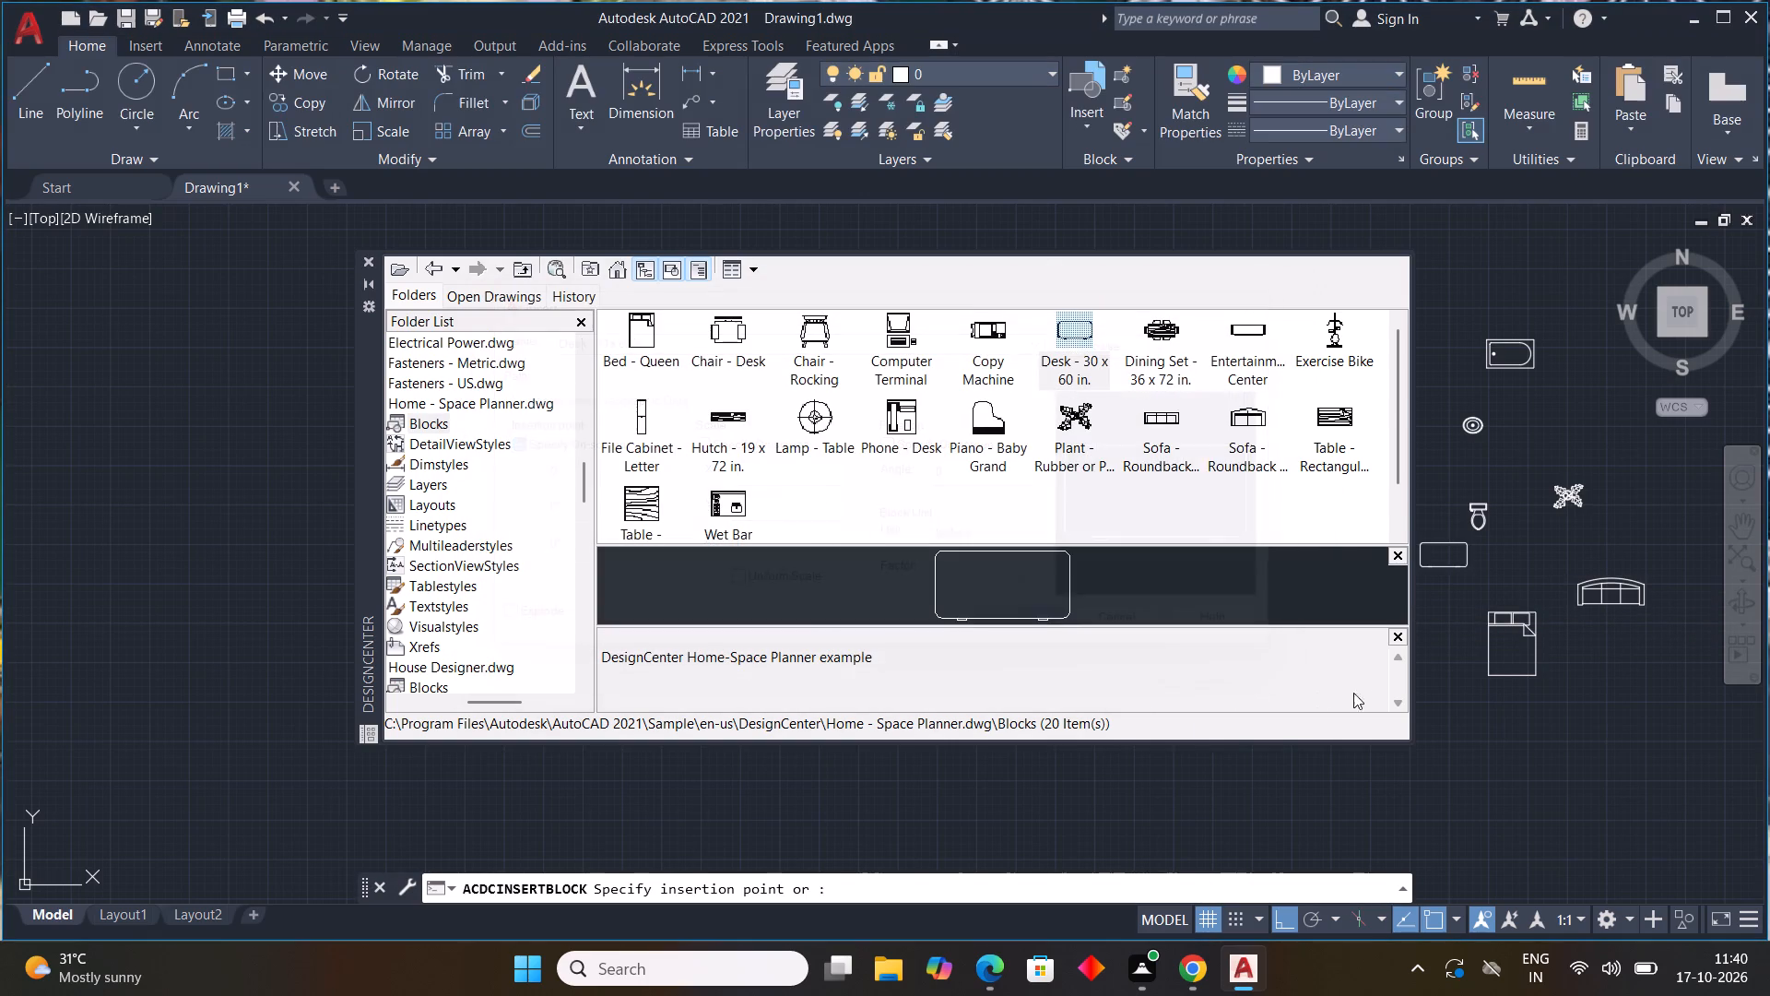
click(1622, 707)
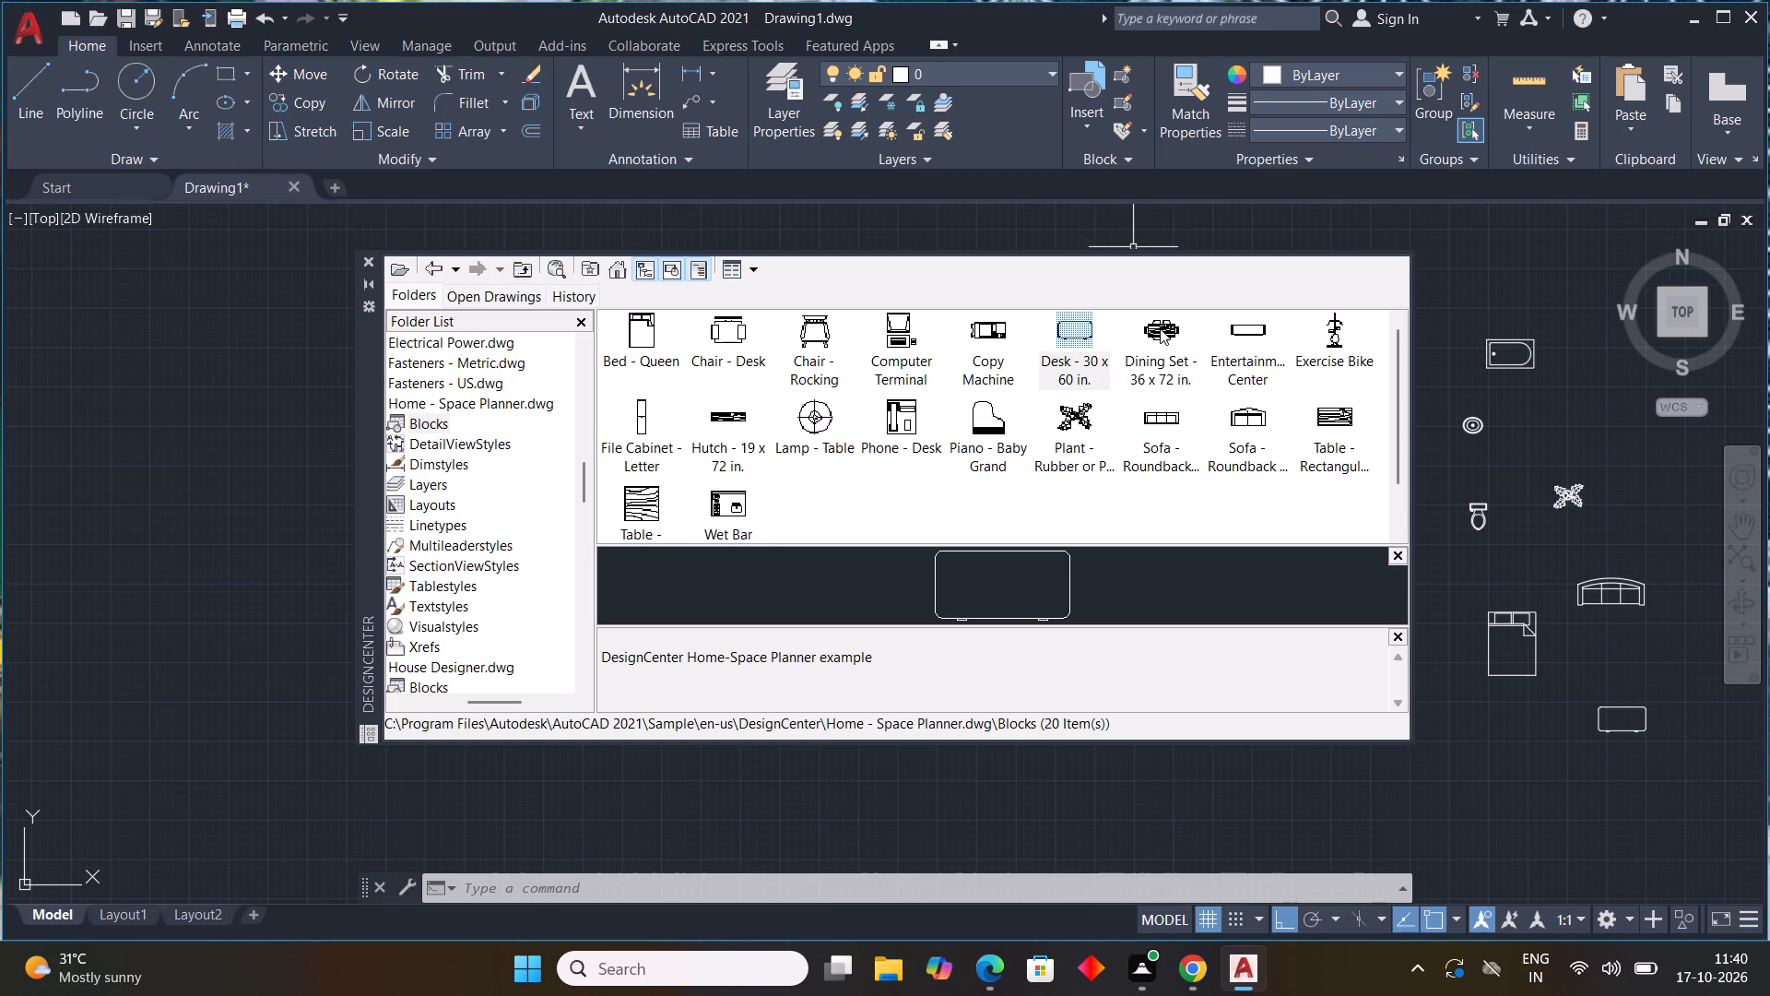
Insert the Dining Set - 36 x 72 in. block at scale 1 in the empty space above the bath tub.
double_click(1160, 328)
drag(1038, 621, 1039, 609)
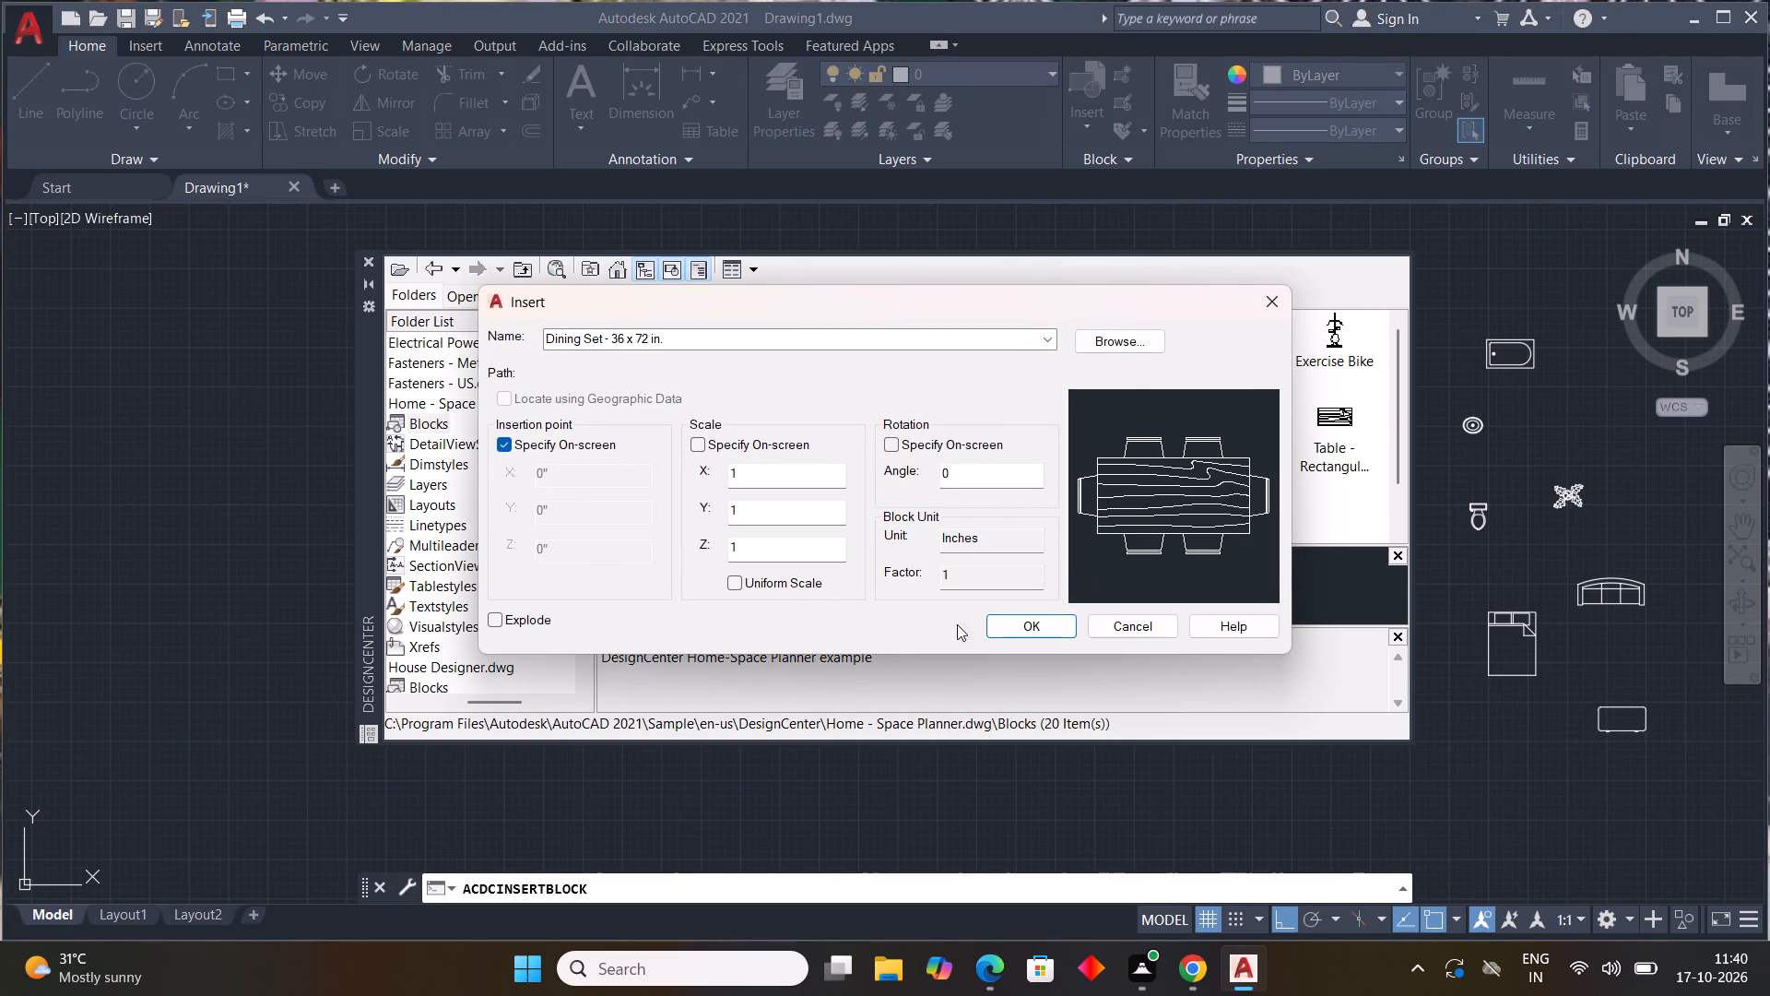
click(1047, 634)
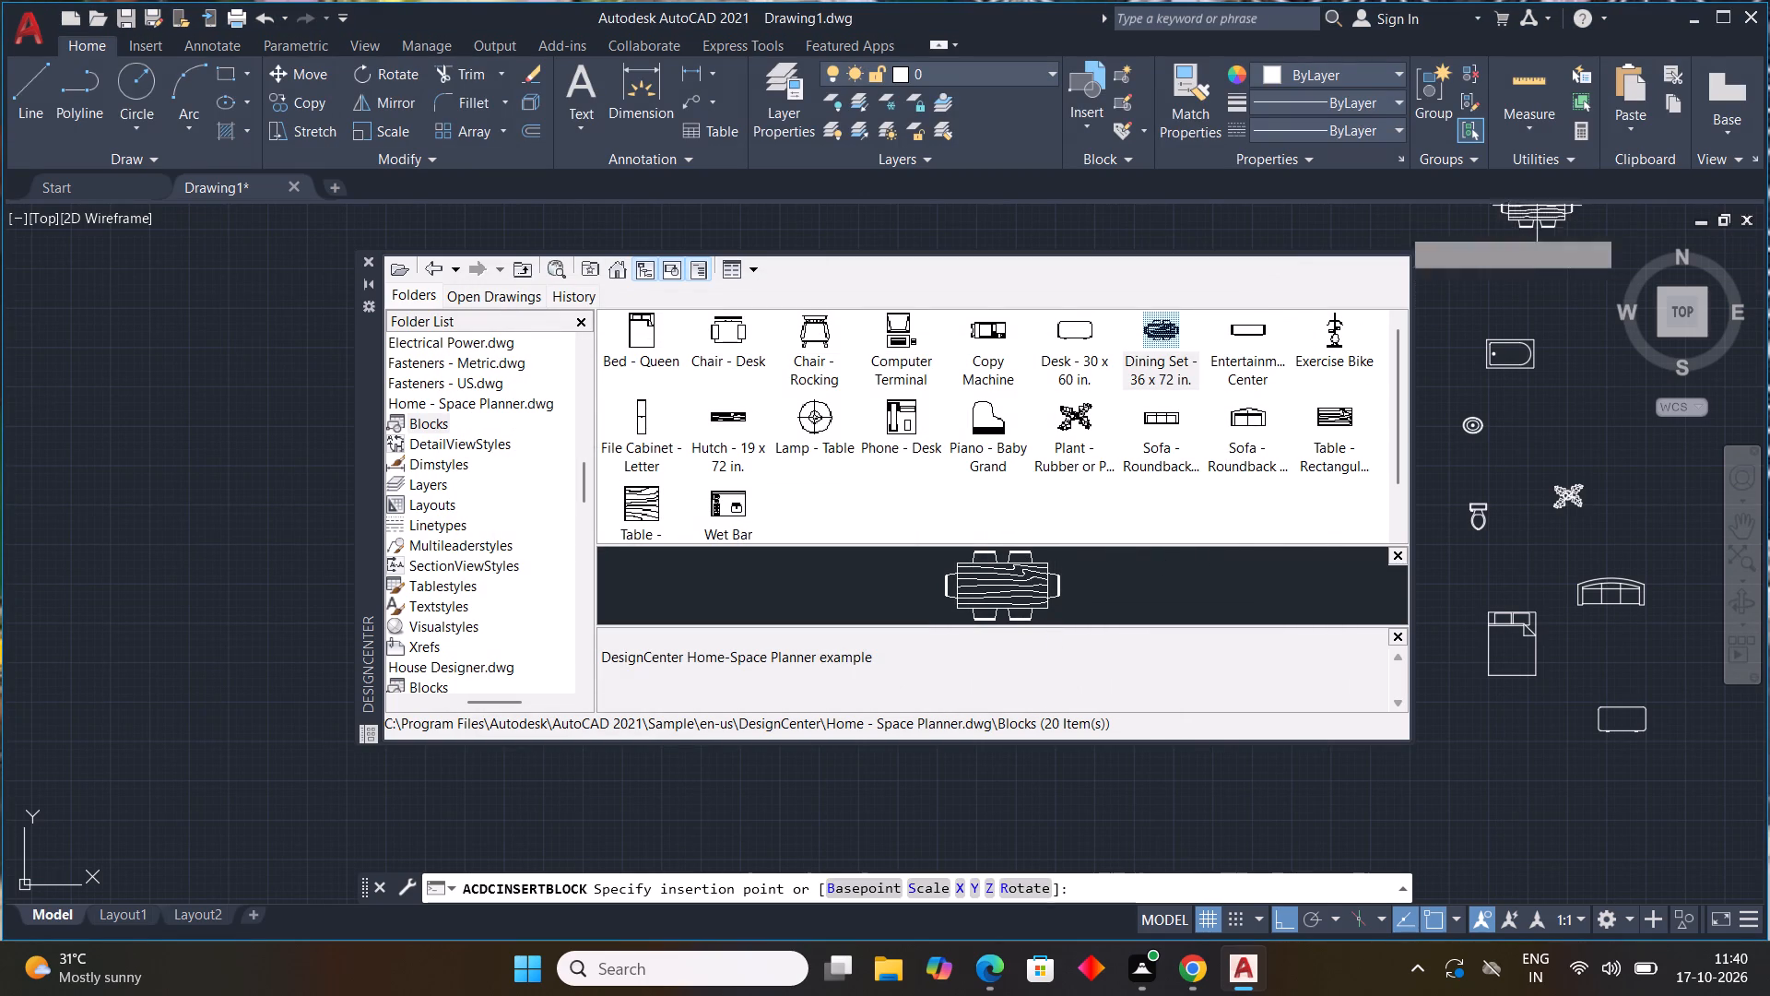
middle_drag(1507, 255, 1481, 349)
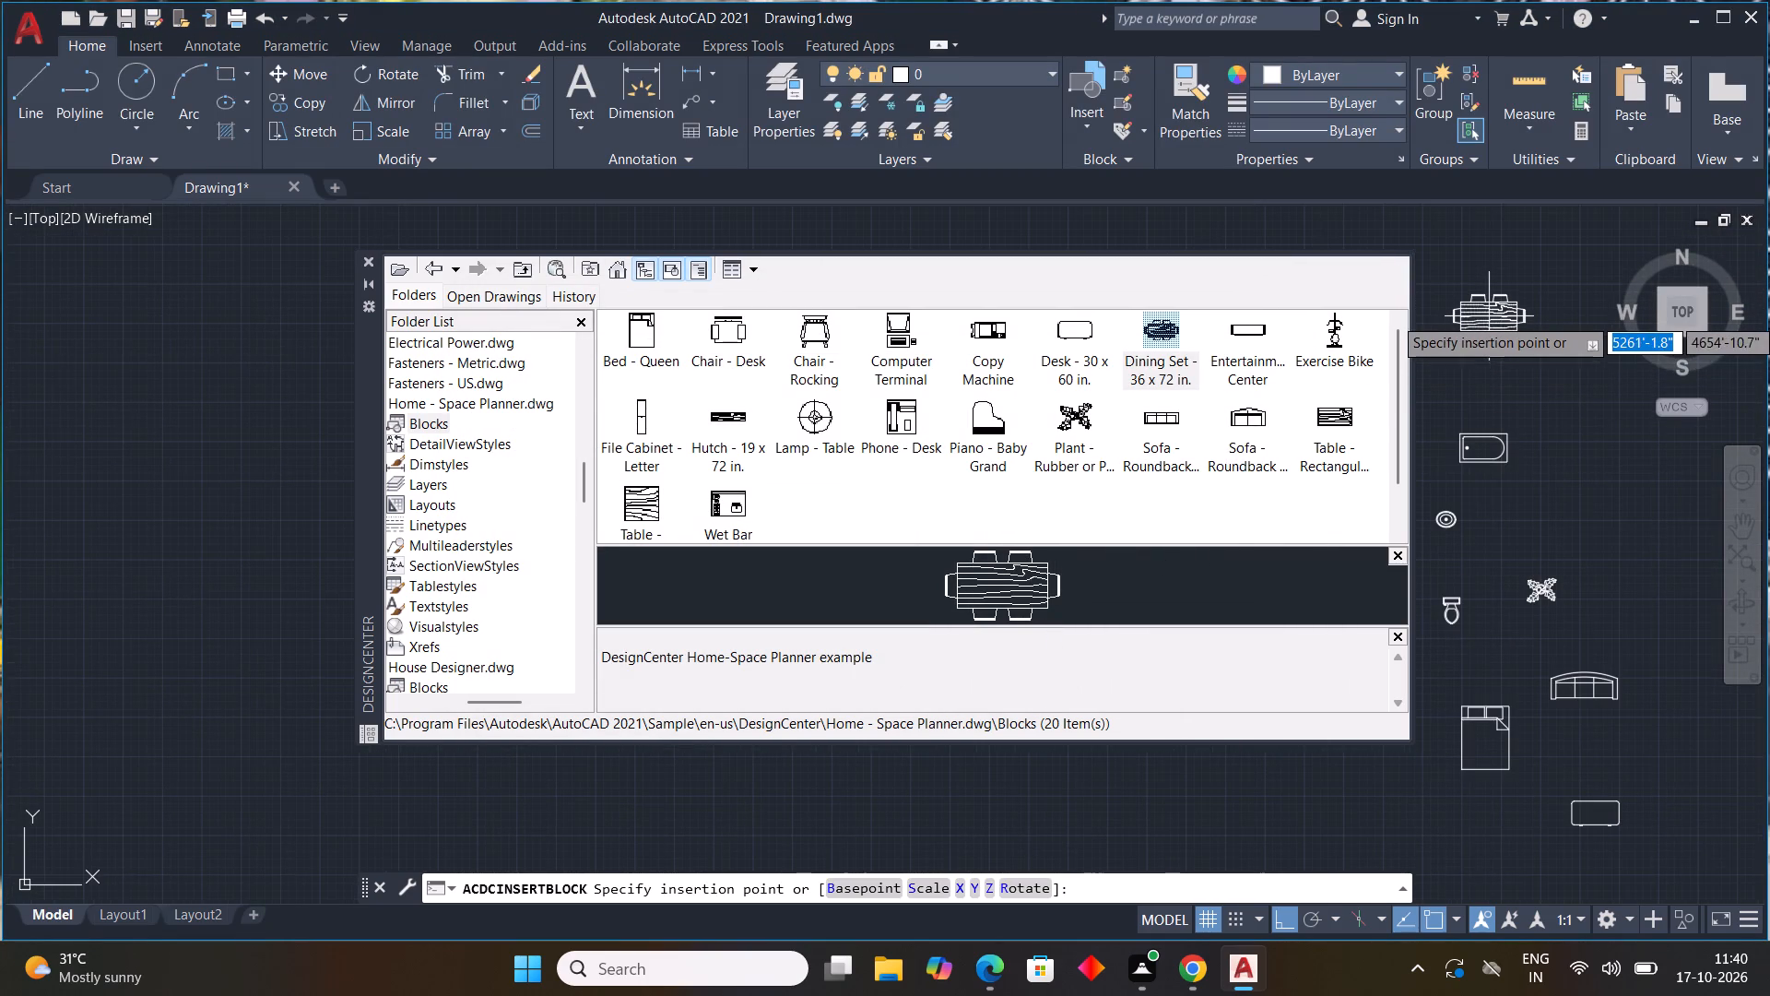
click(1492, 302)
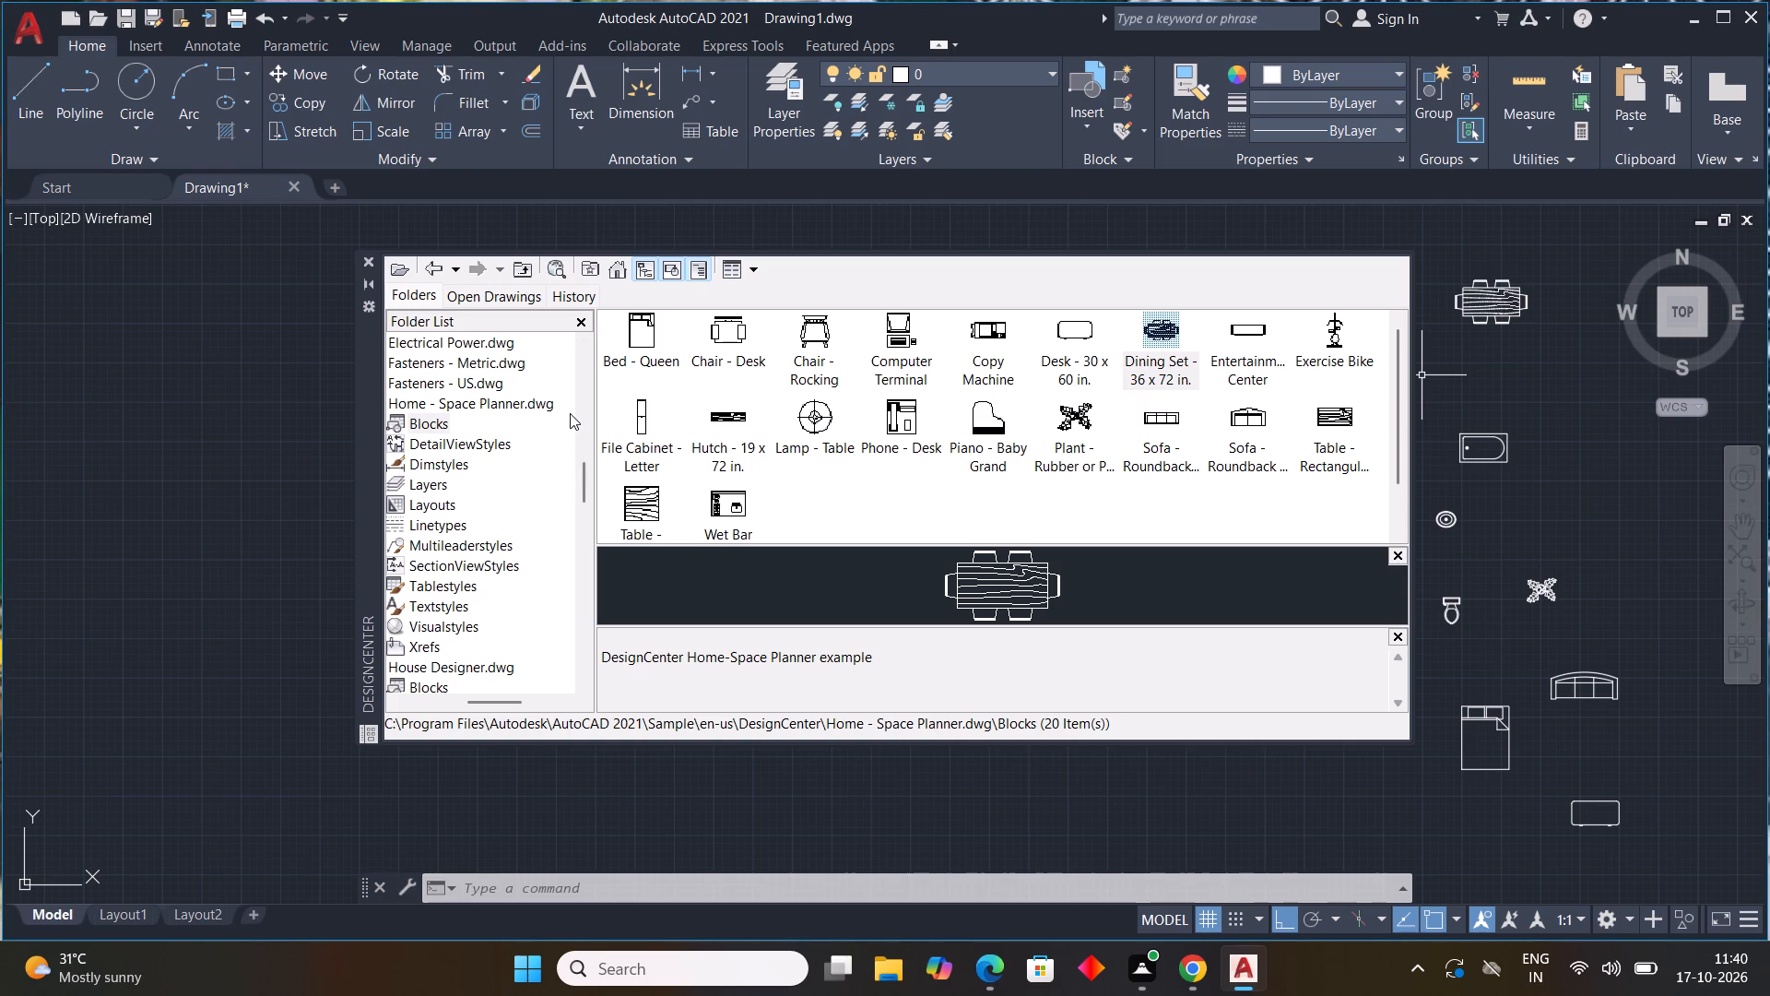
Insert the Range-Oven - 30 in top block from the Kitchens.dwg blocks in the empty space to the right of the bath tub.
scroll(519, 445, down, 1)
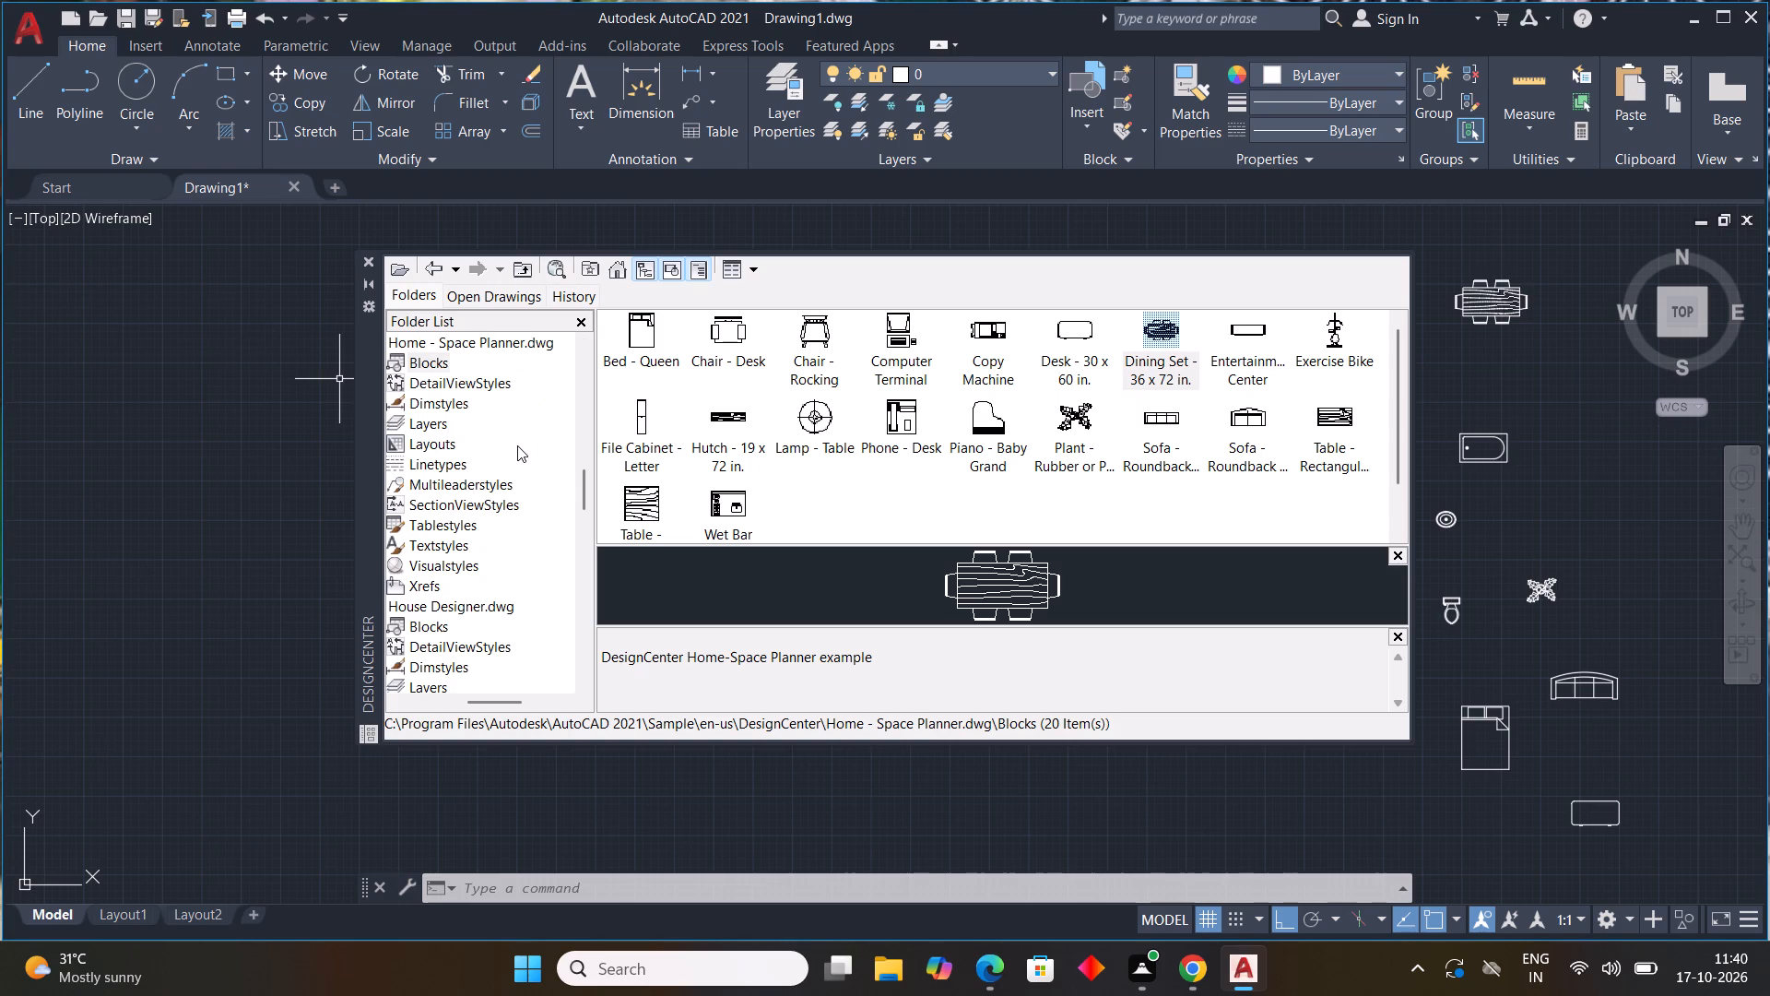
scroll(495, 459, down, 2)
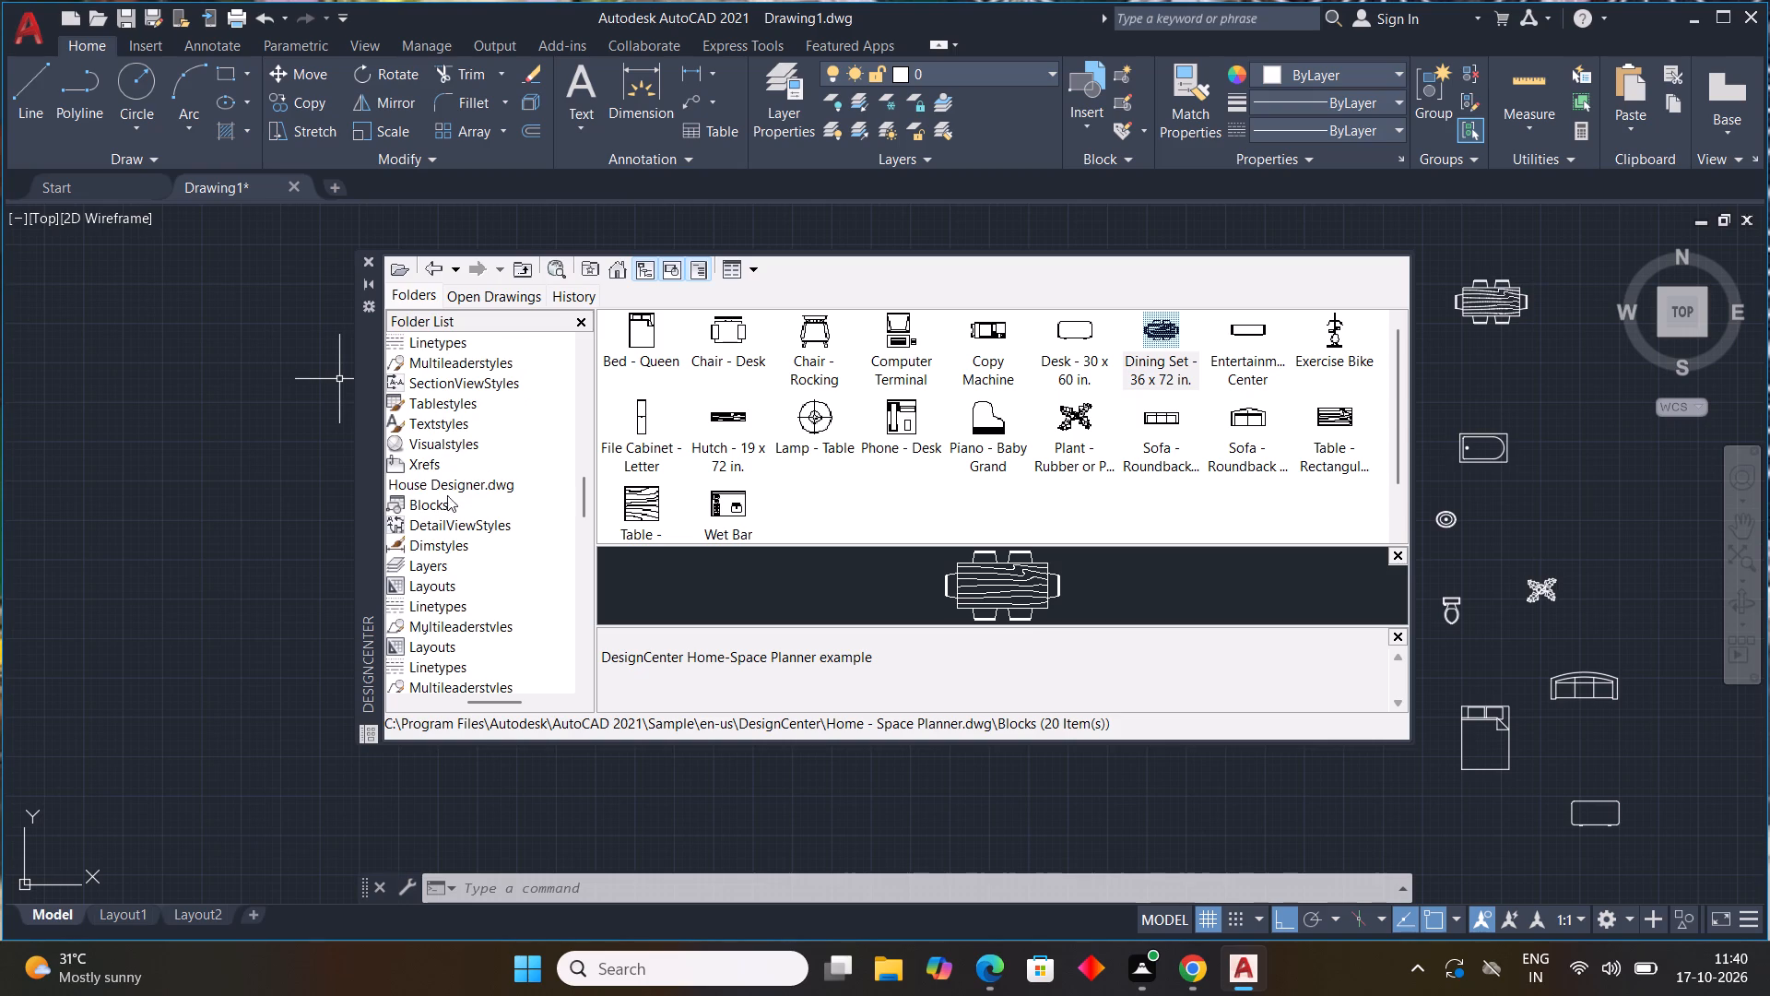
scroll(432, 542, down, 3)
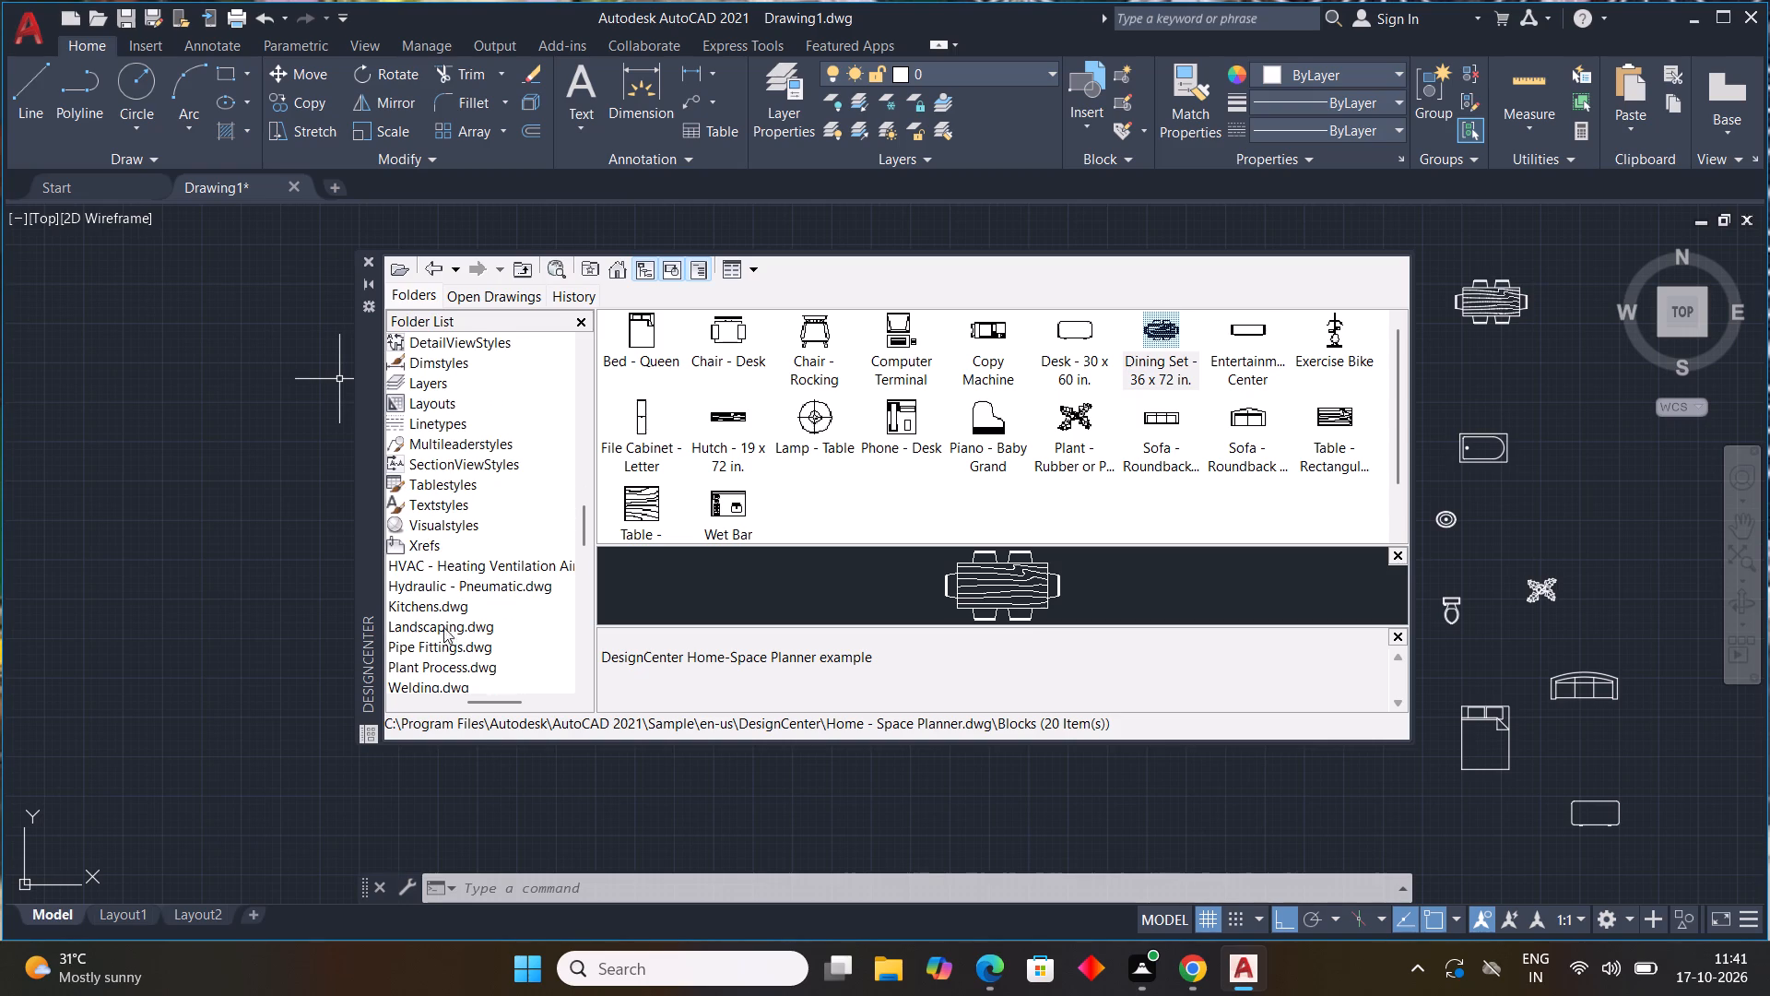
double_click(443, 607)
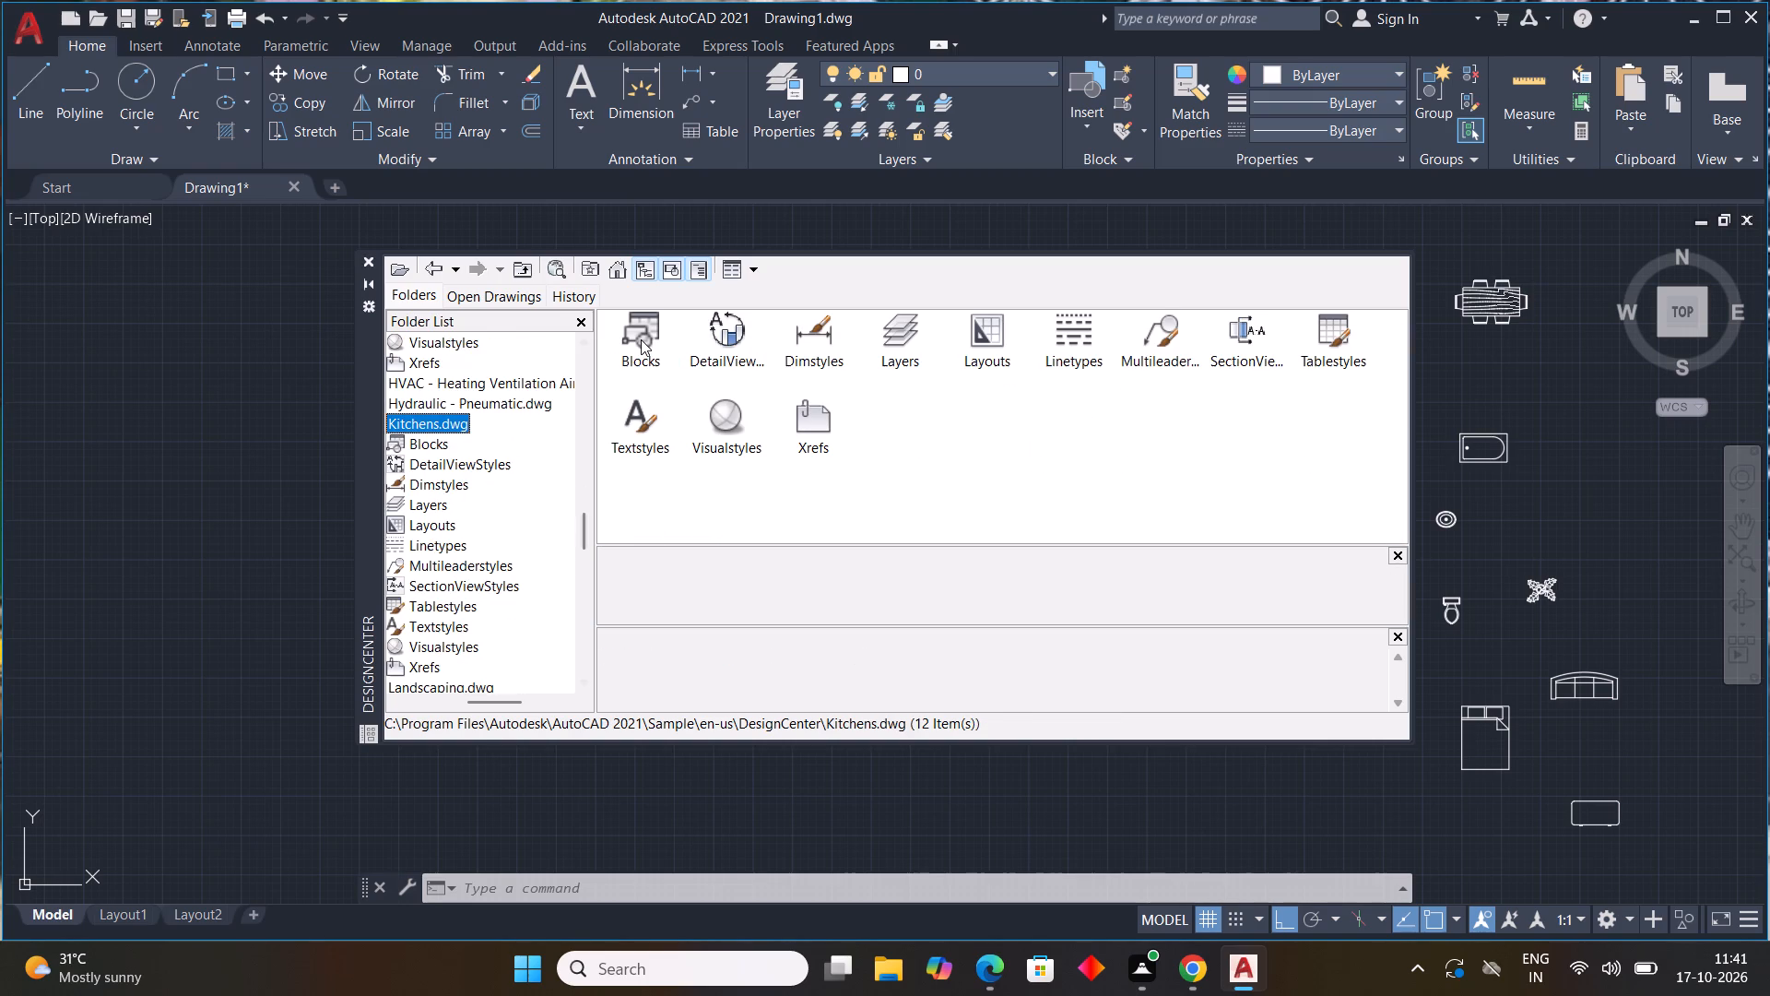
double_click(641, 338)
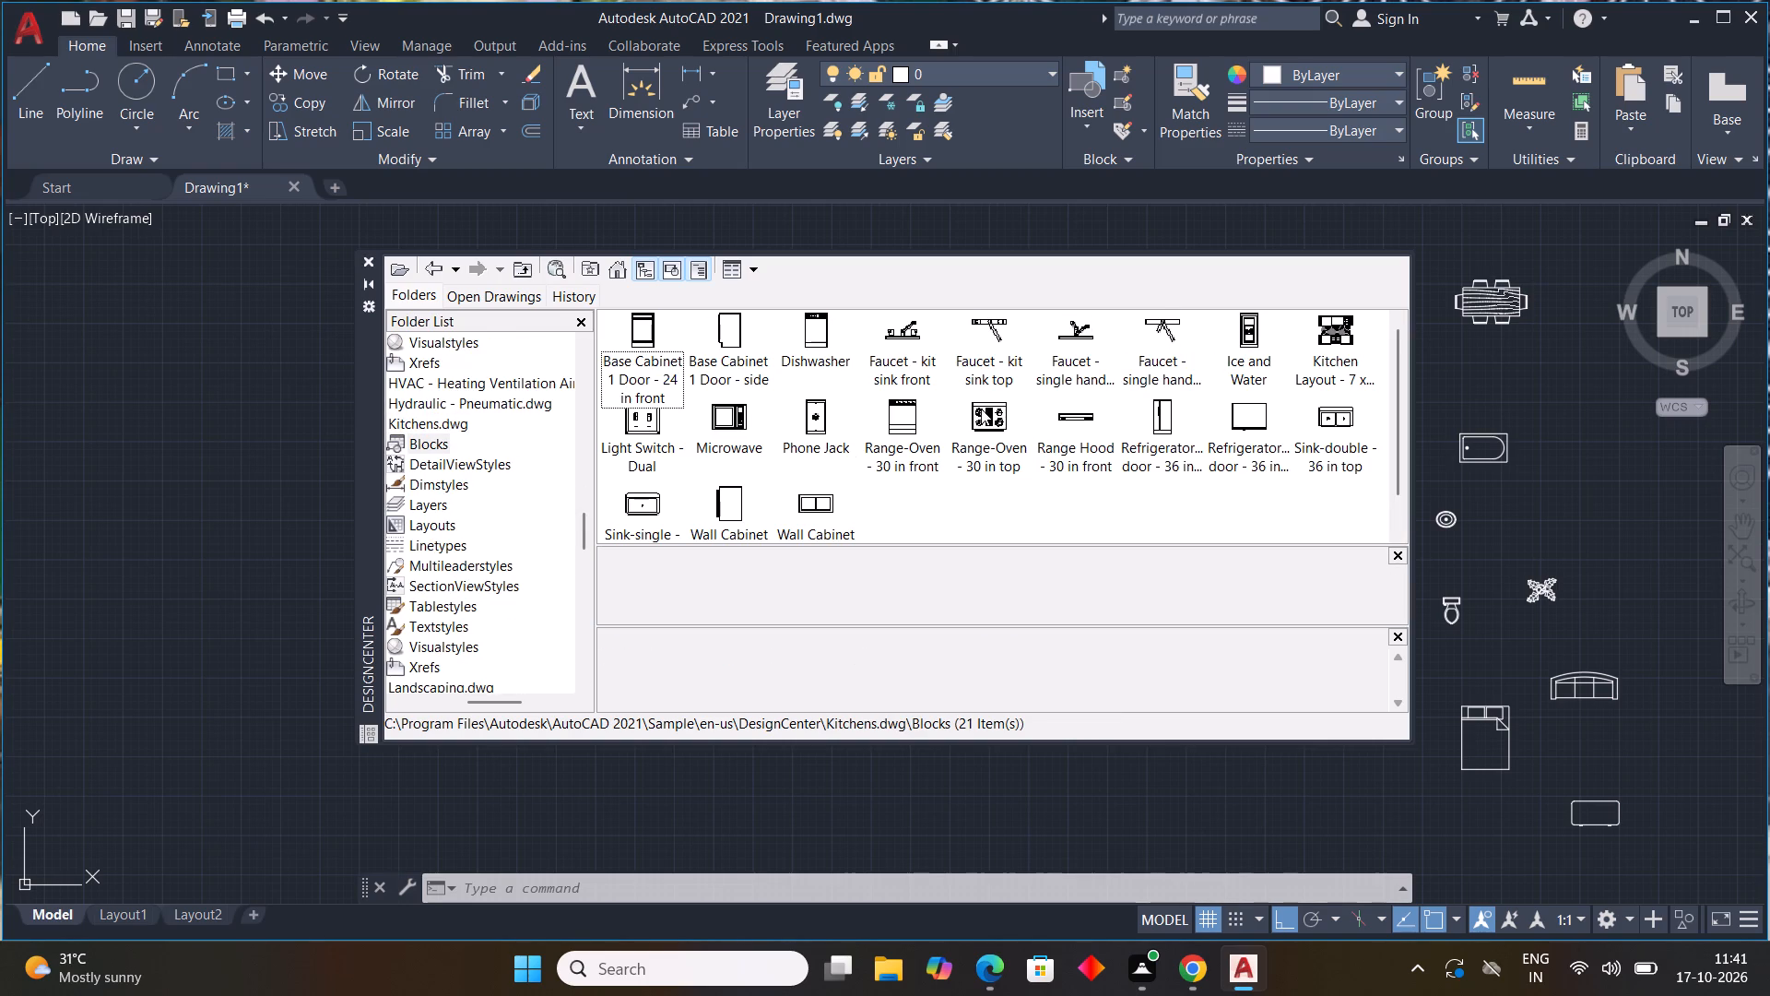
double_click(981, 409)
click(1010, 627)
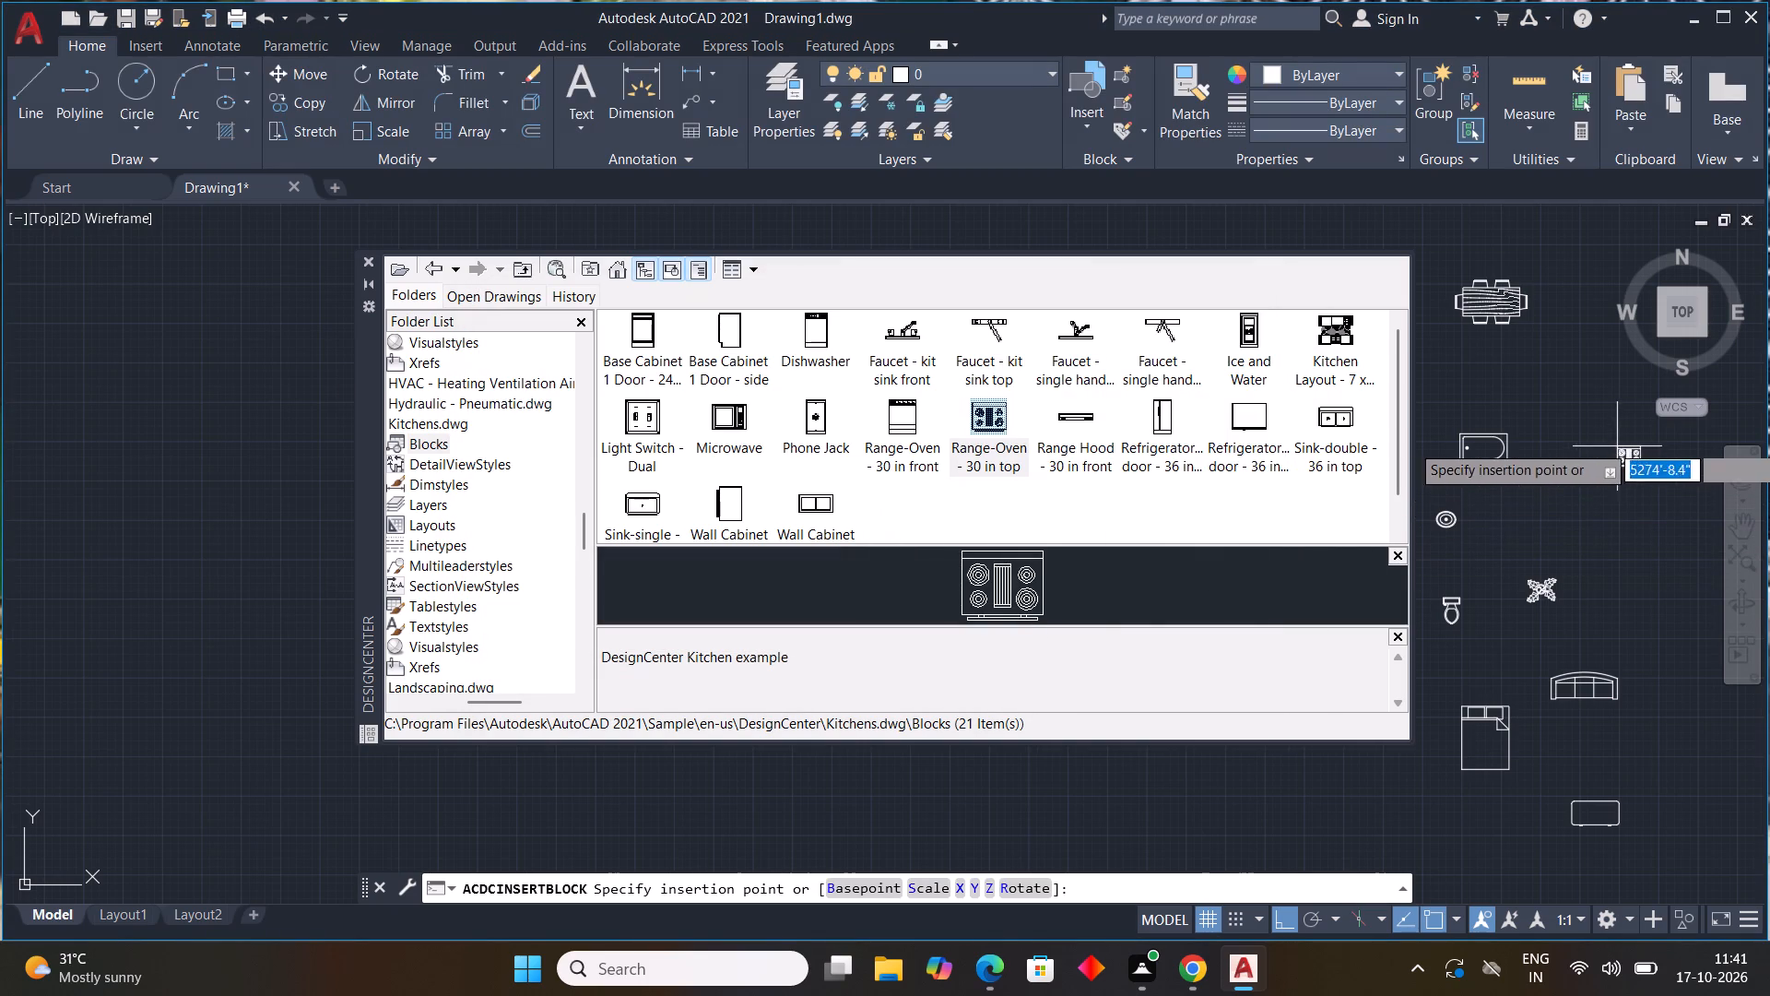
click(1602, 406)
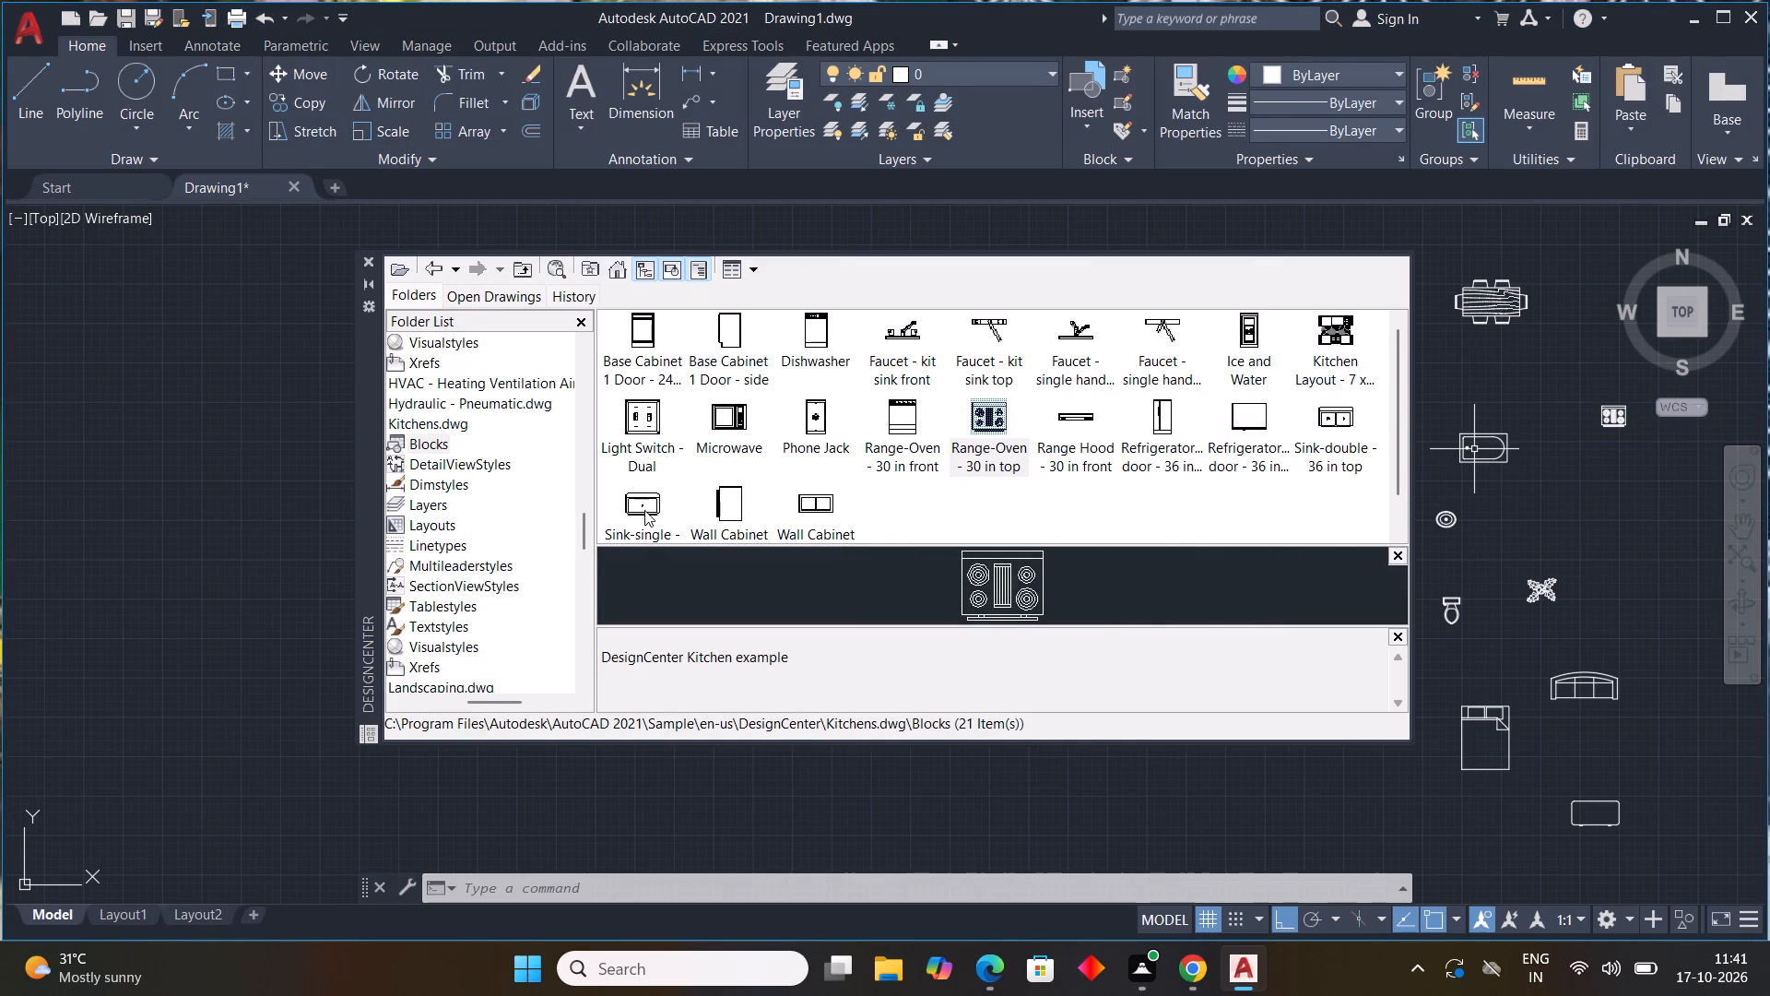
Insert the Sink-single - 30 in top block at scale 1 below the range-oven, and close DesignCenter.
triple_click(644, 510)
click(1008, 620)
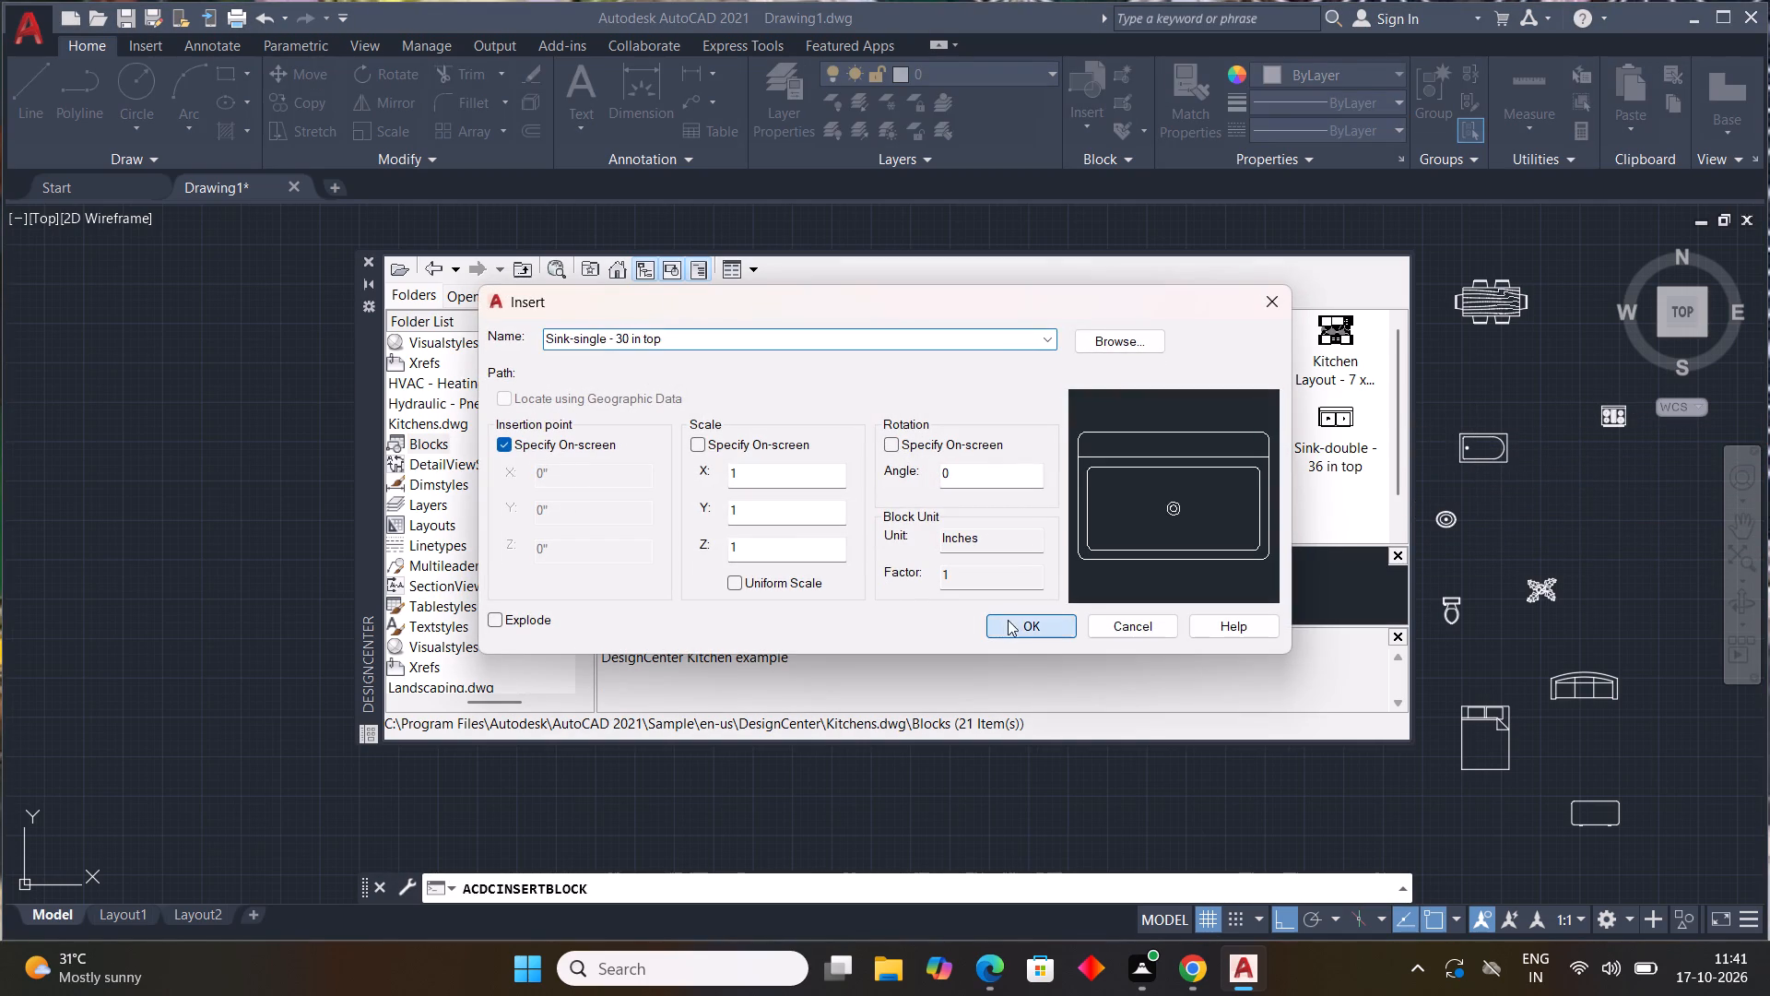
click(1653, 485)
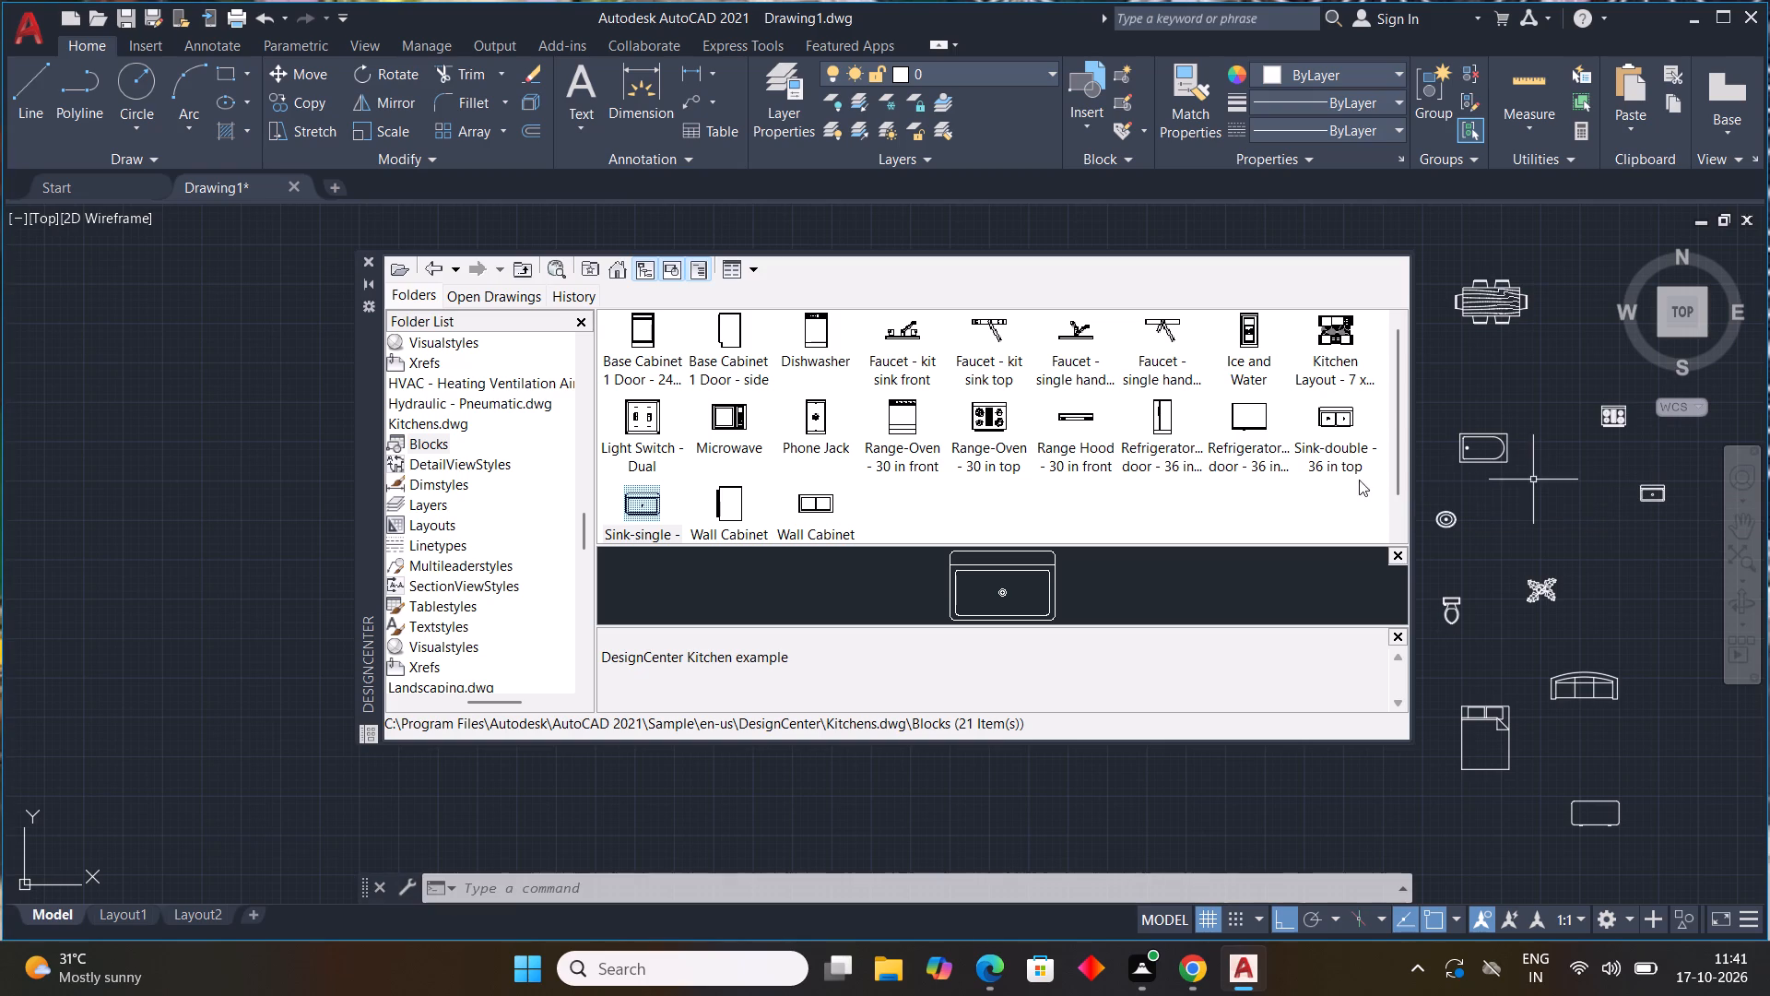
click(372, 258)
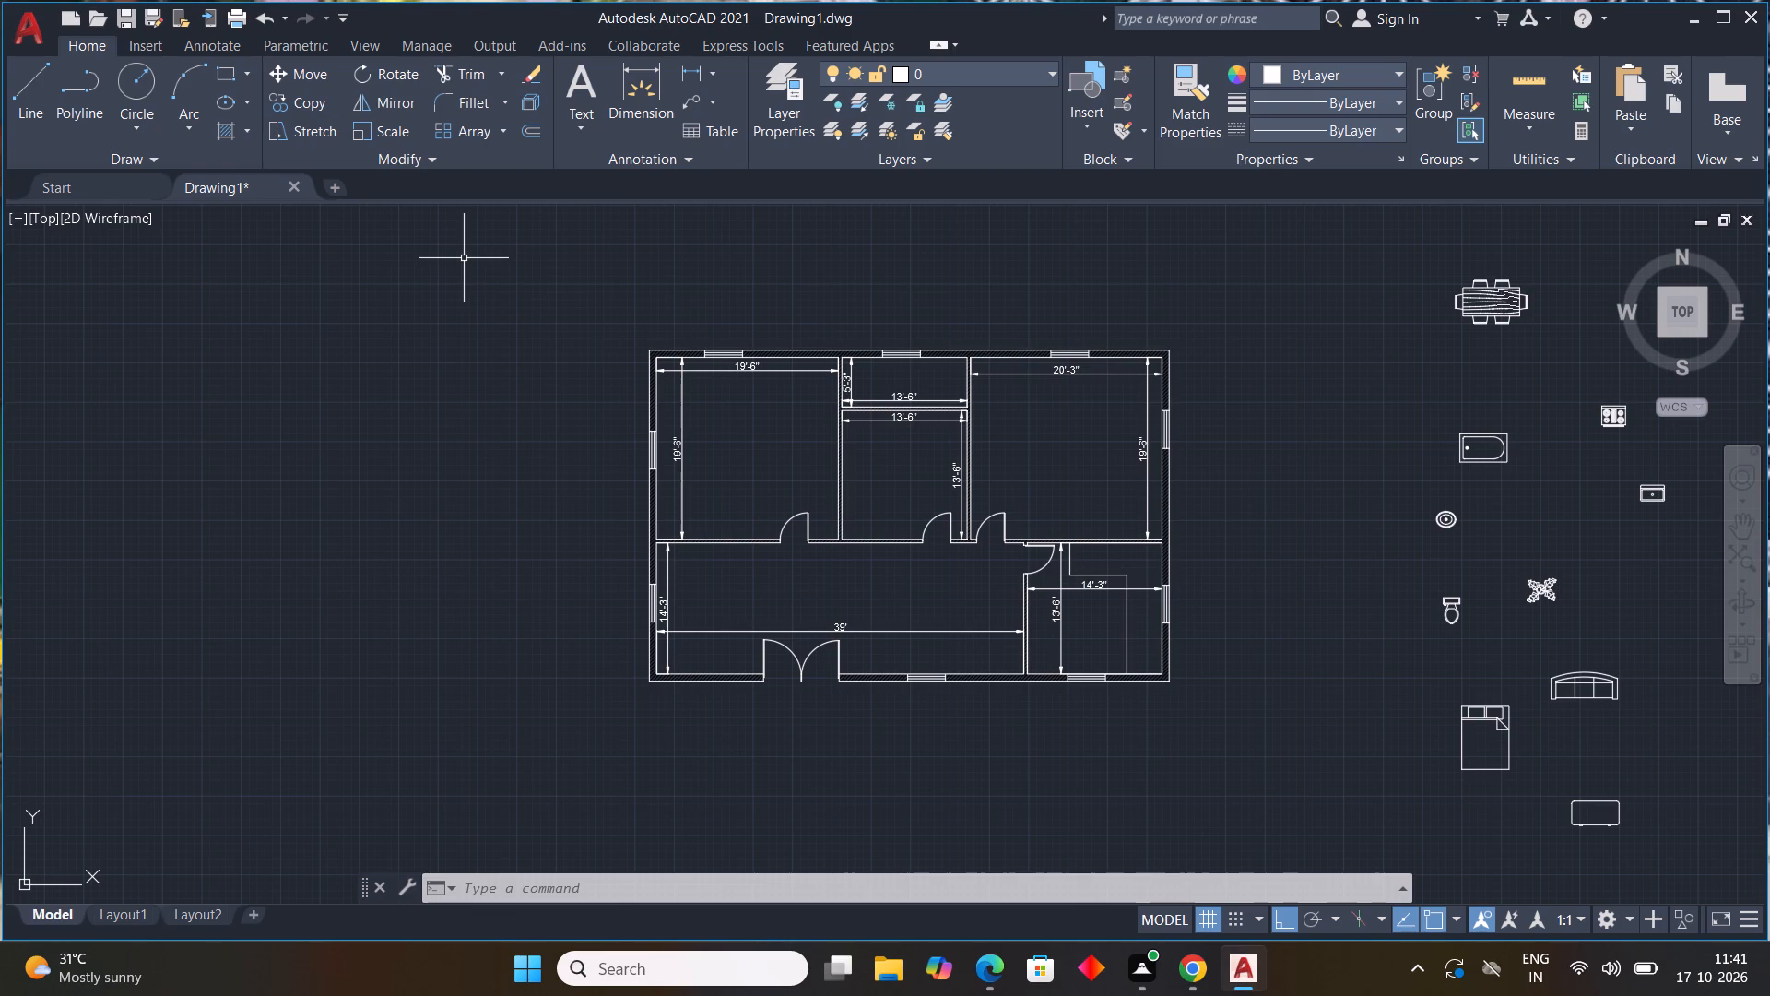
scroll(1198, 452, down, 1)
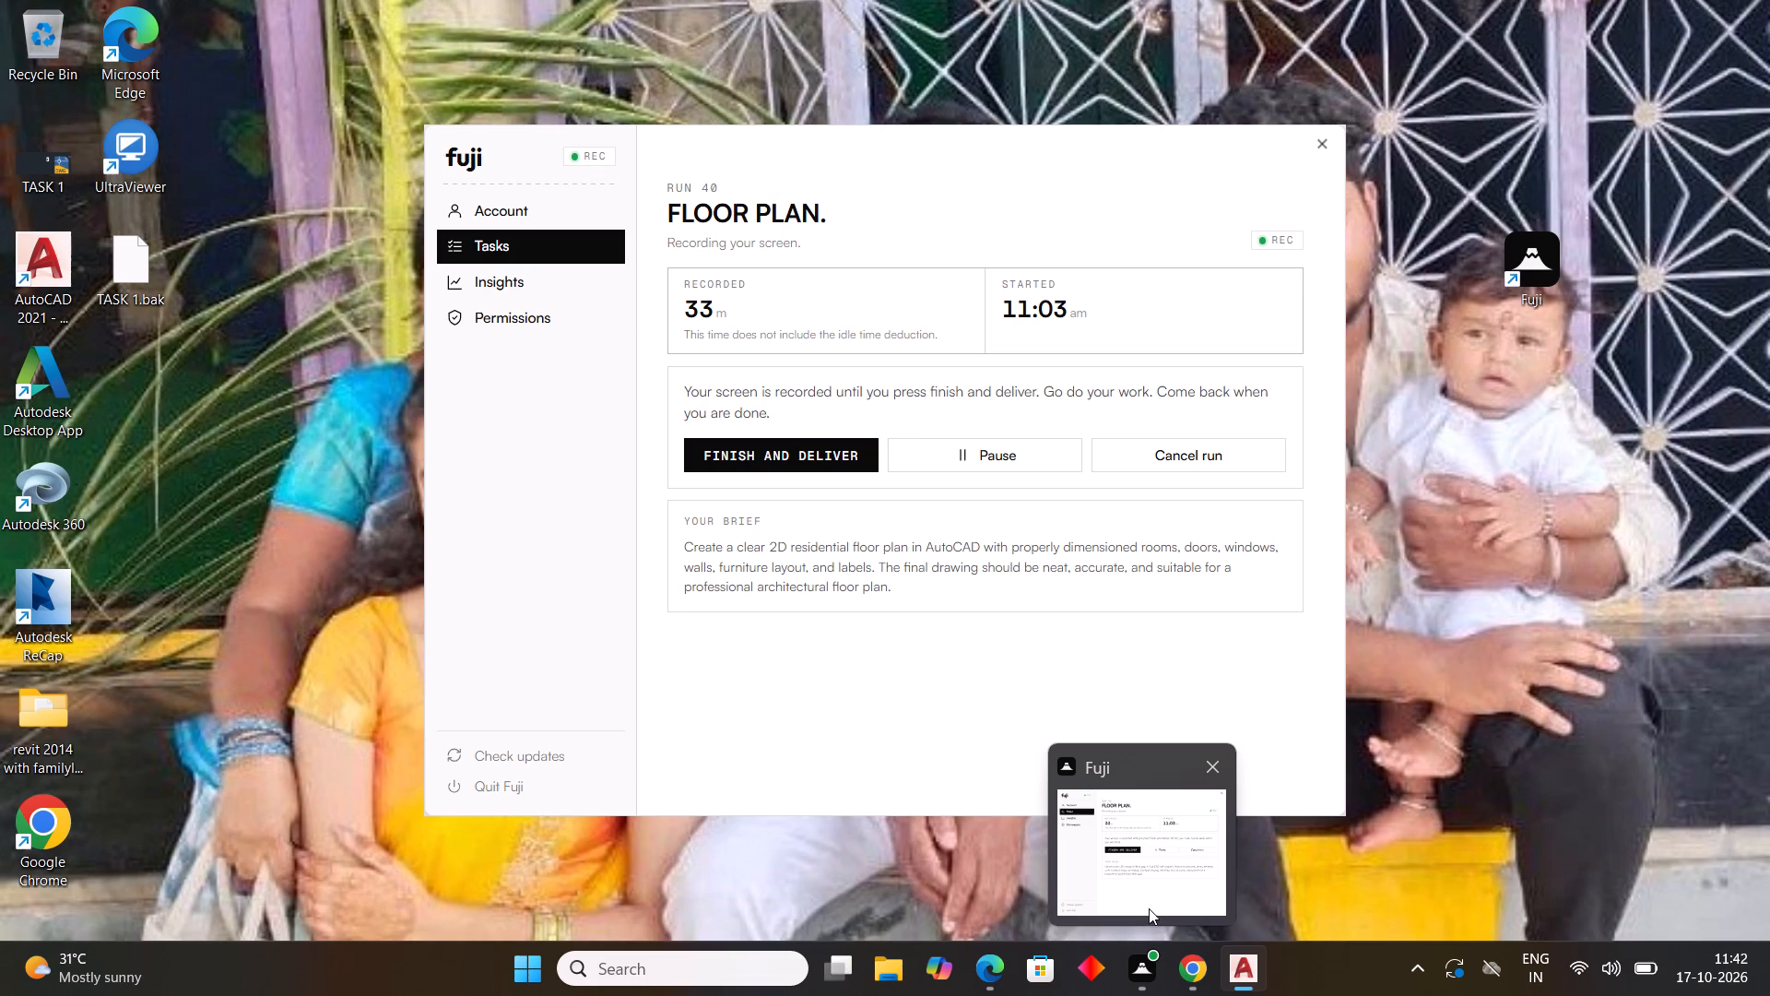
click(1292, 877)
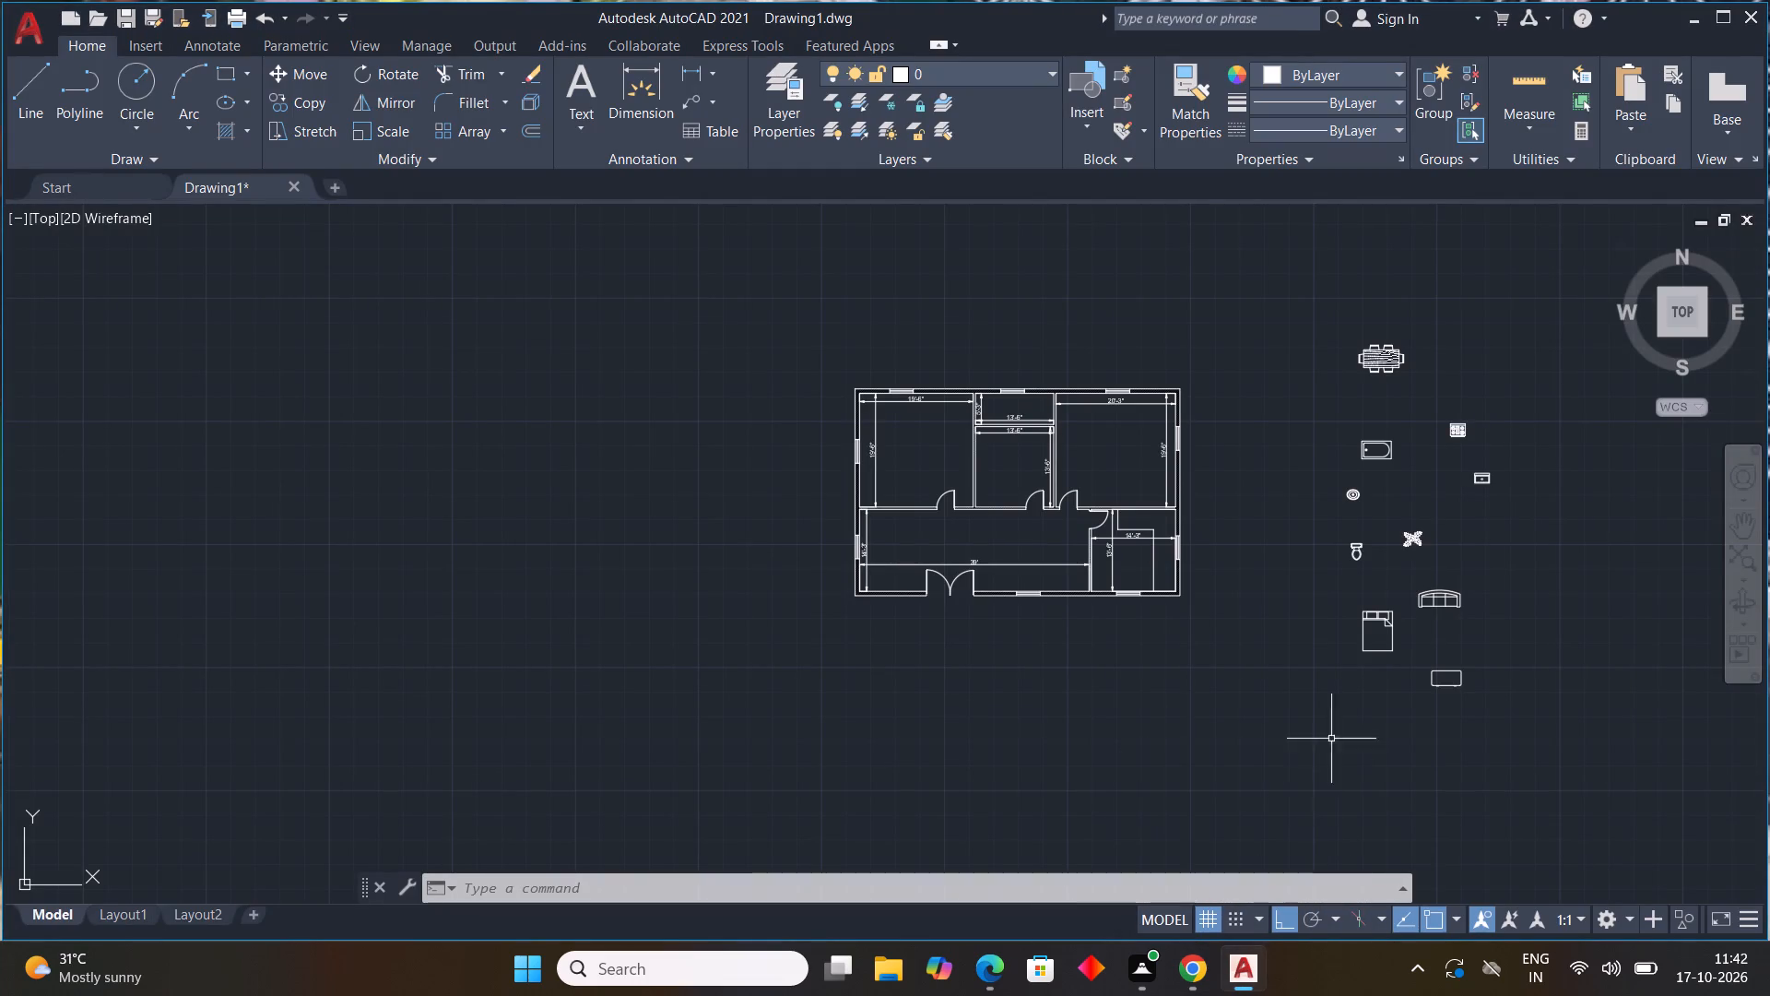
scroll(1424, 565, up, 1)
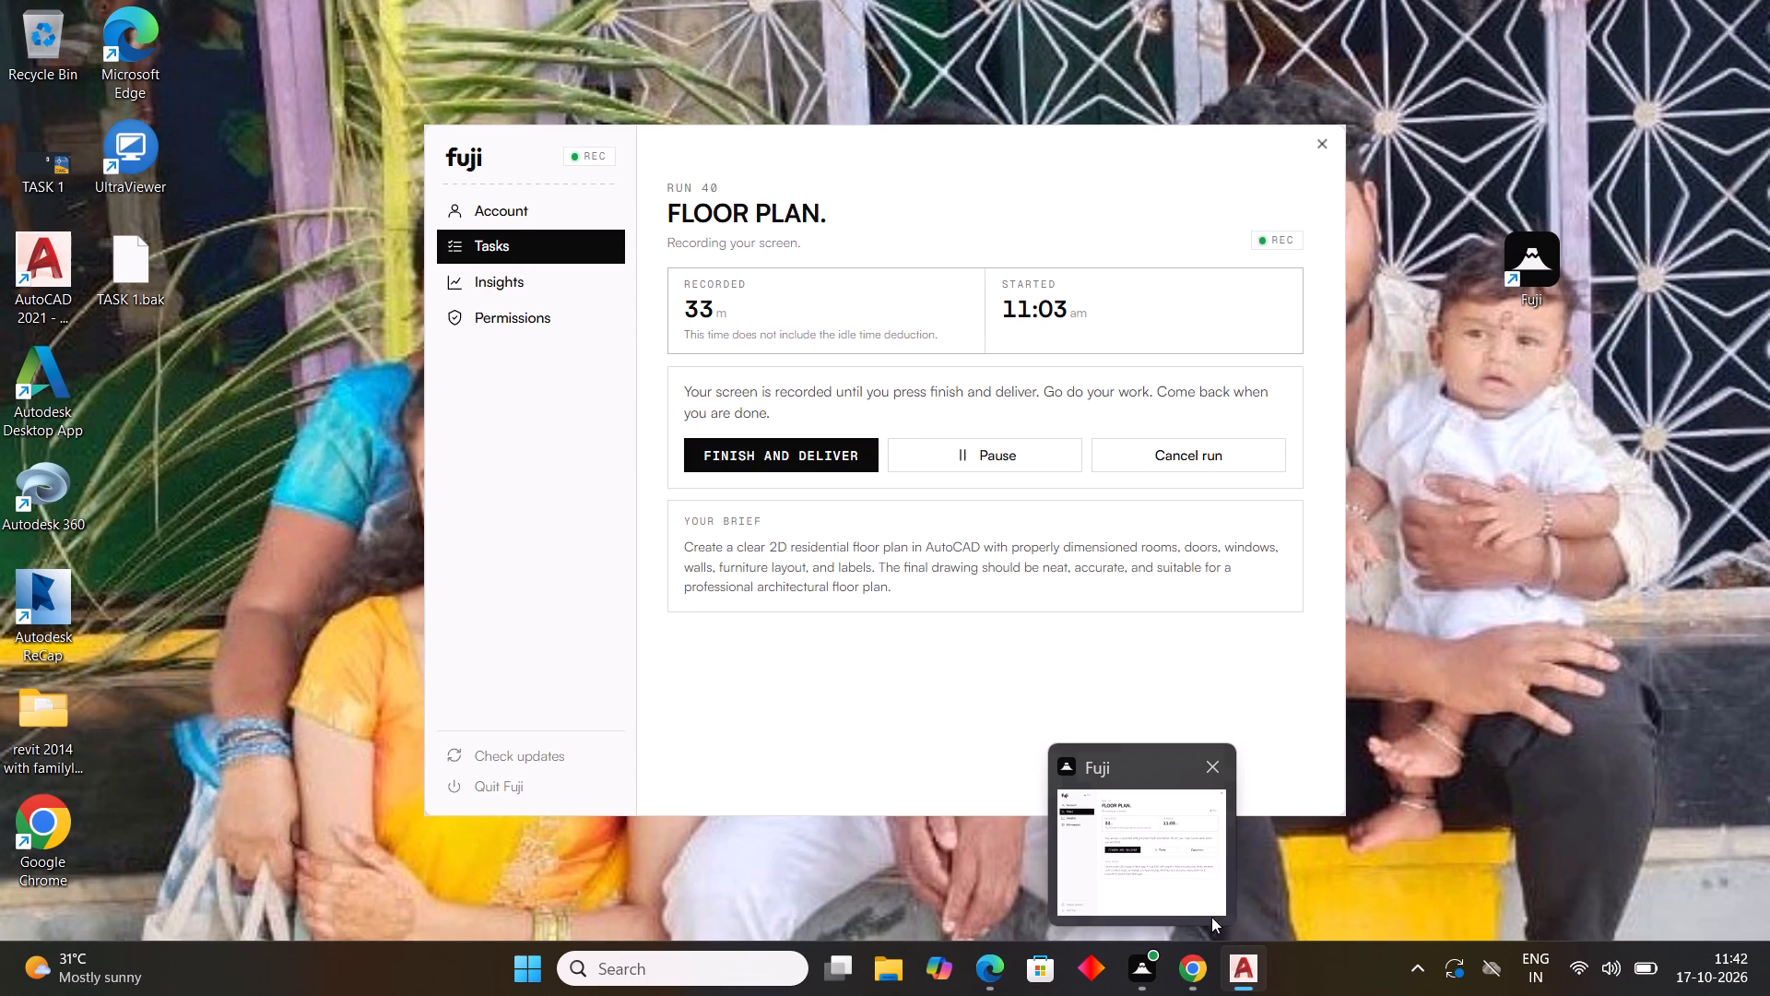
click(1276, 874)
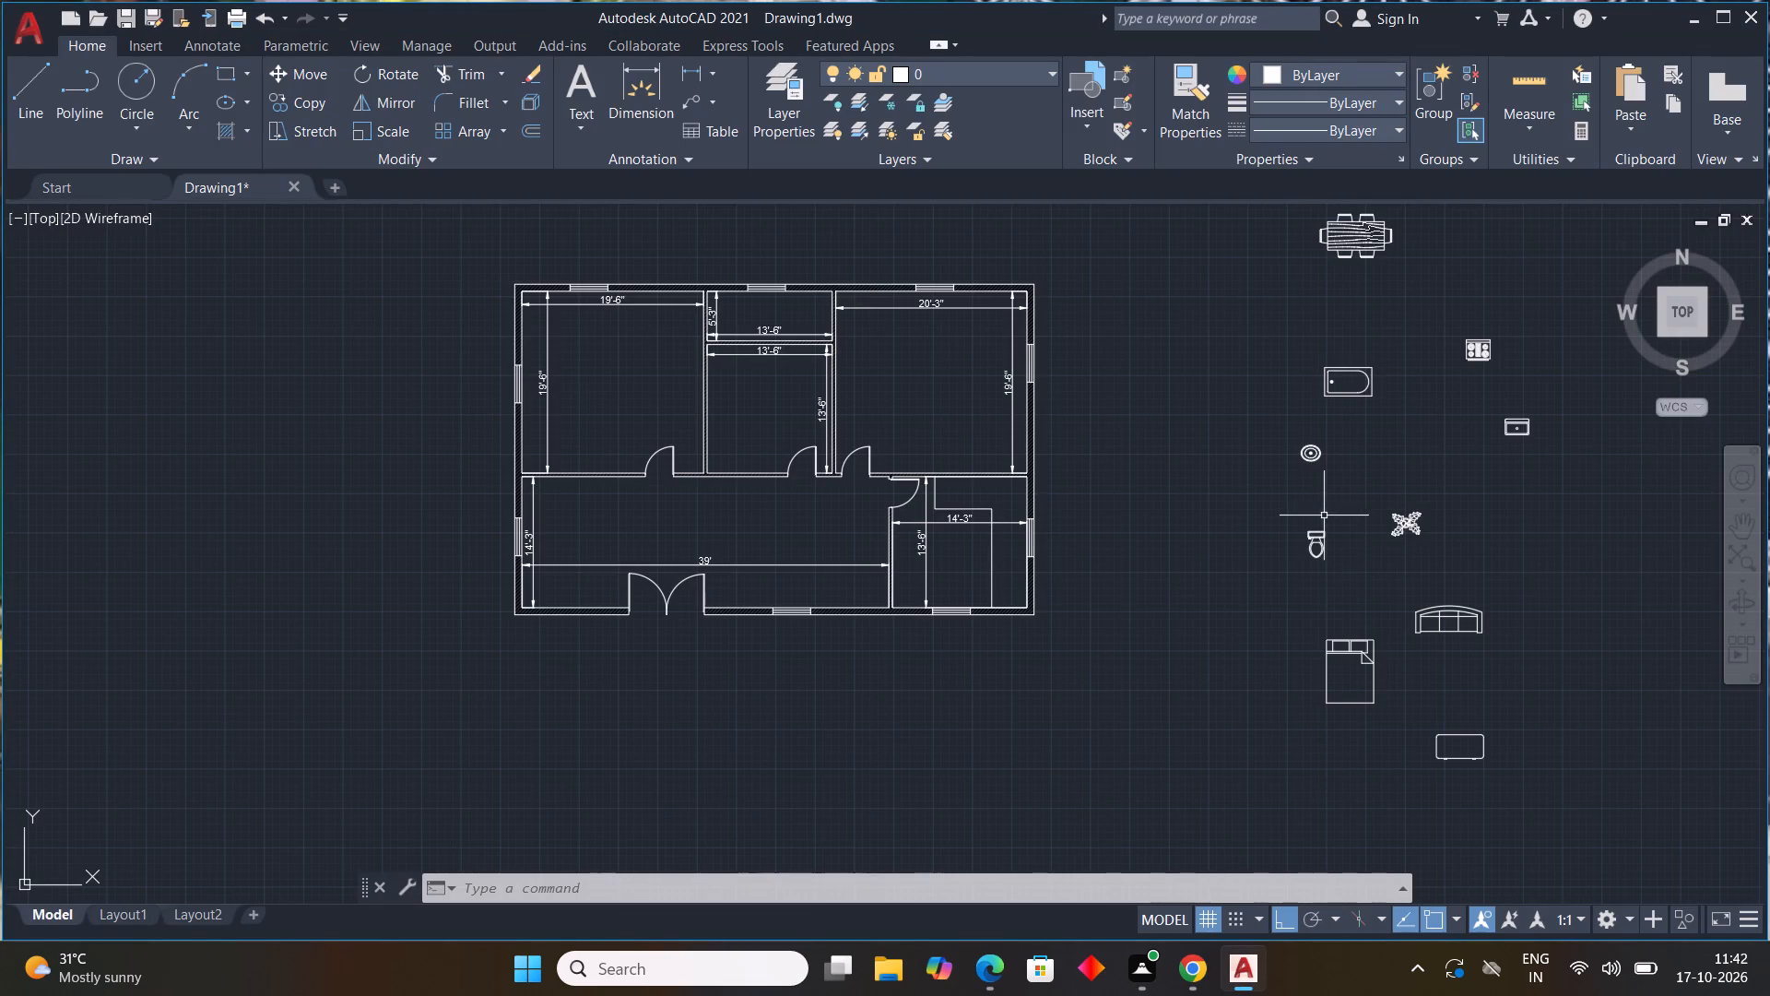
With Ortho off, copy the toilet into the 13'-6" by 13'-6" room, its tank against the upper wall near the right corner.
drag(1324, 516, 1319, 535)
click(1266, 593)
key(c)
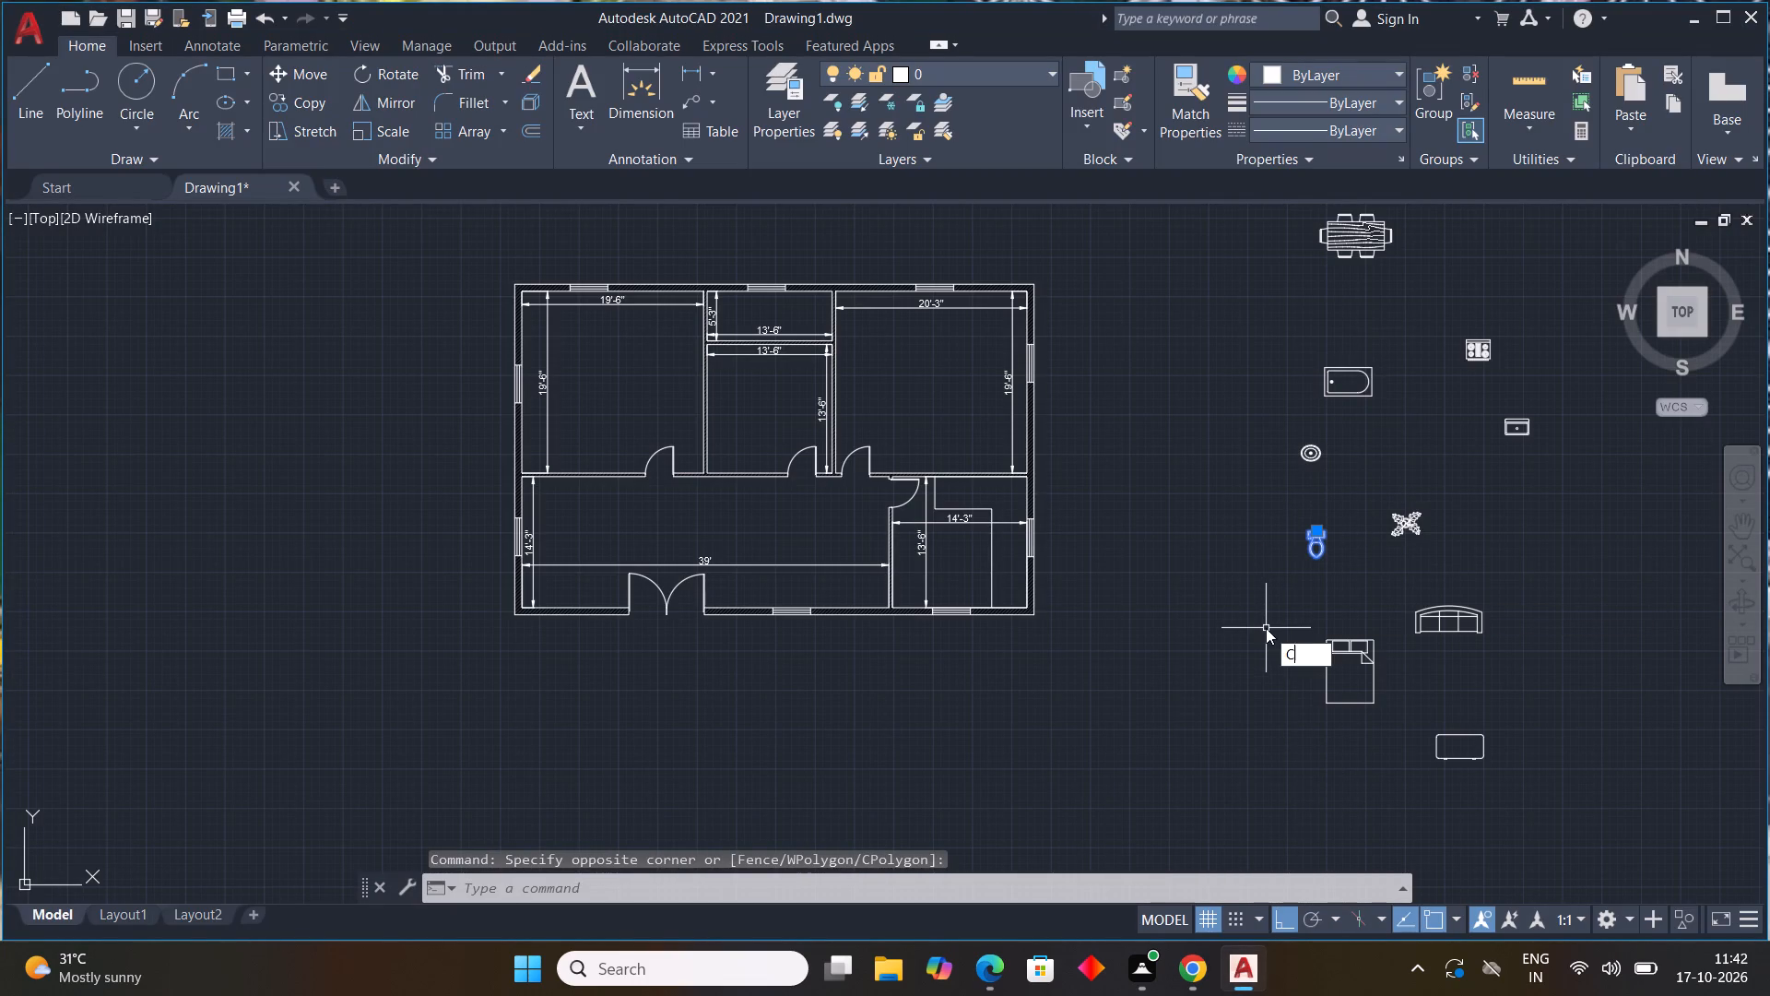
text(O)
key(space)
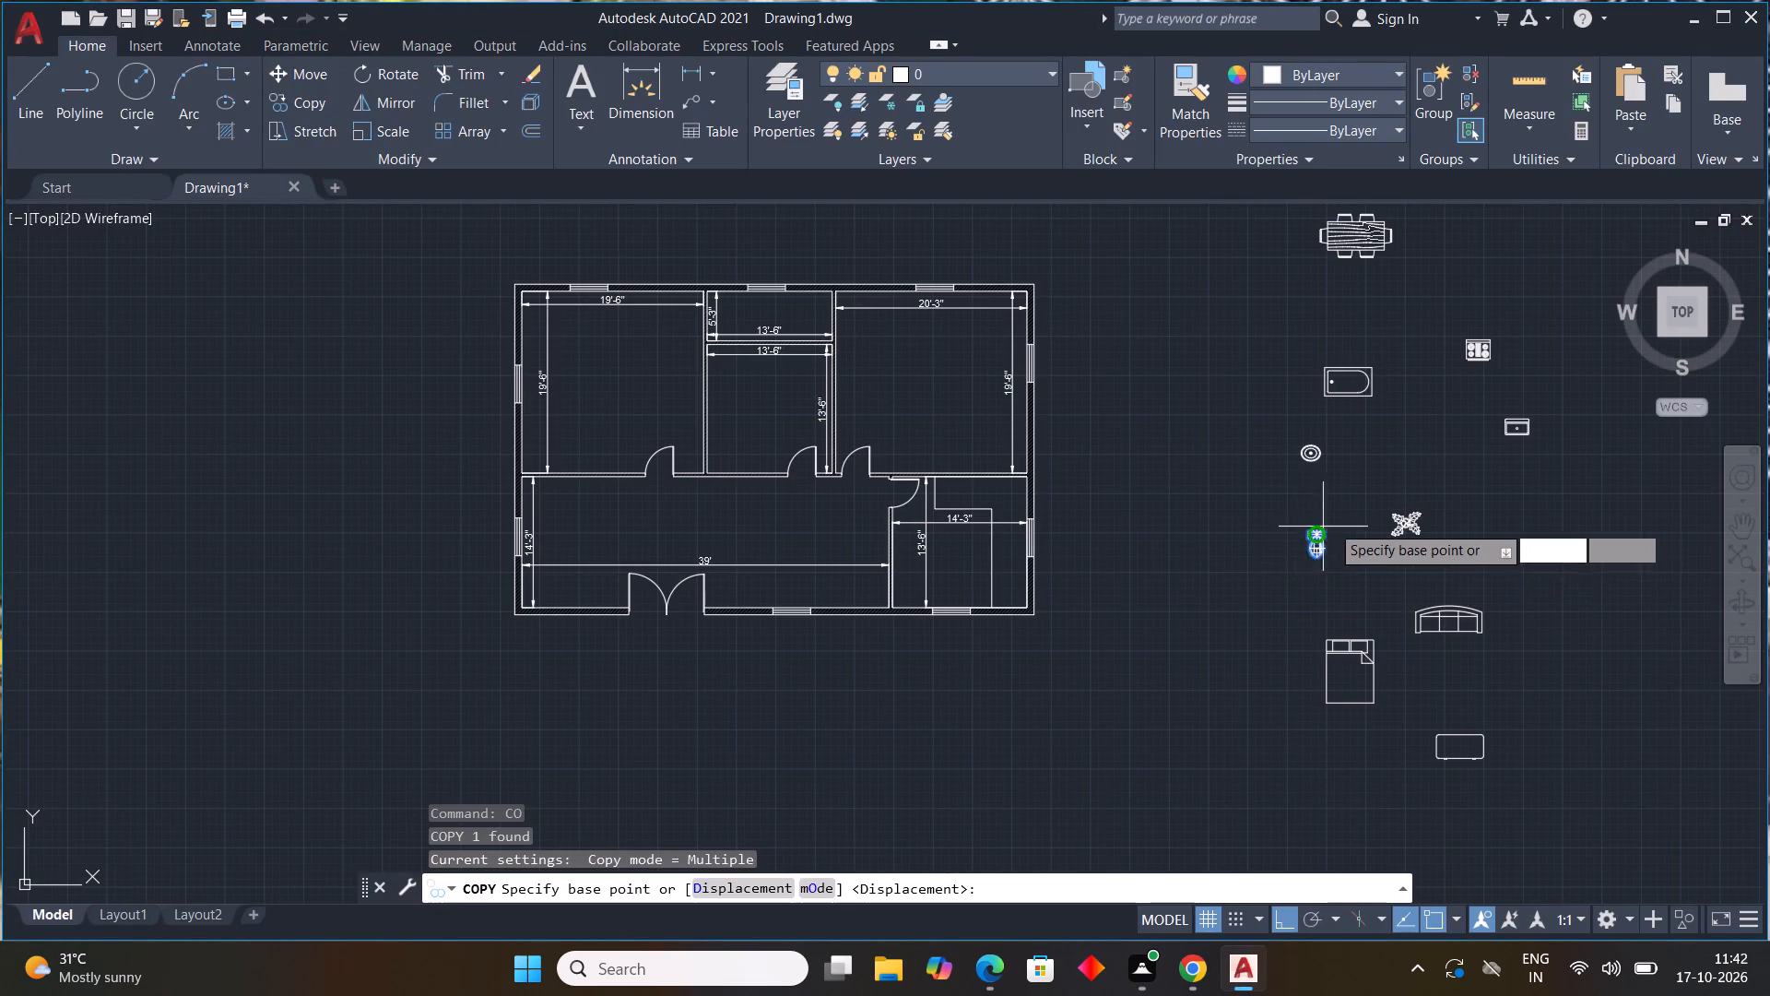
scroll(1330, 522, up, 3)
click(1238, 556)
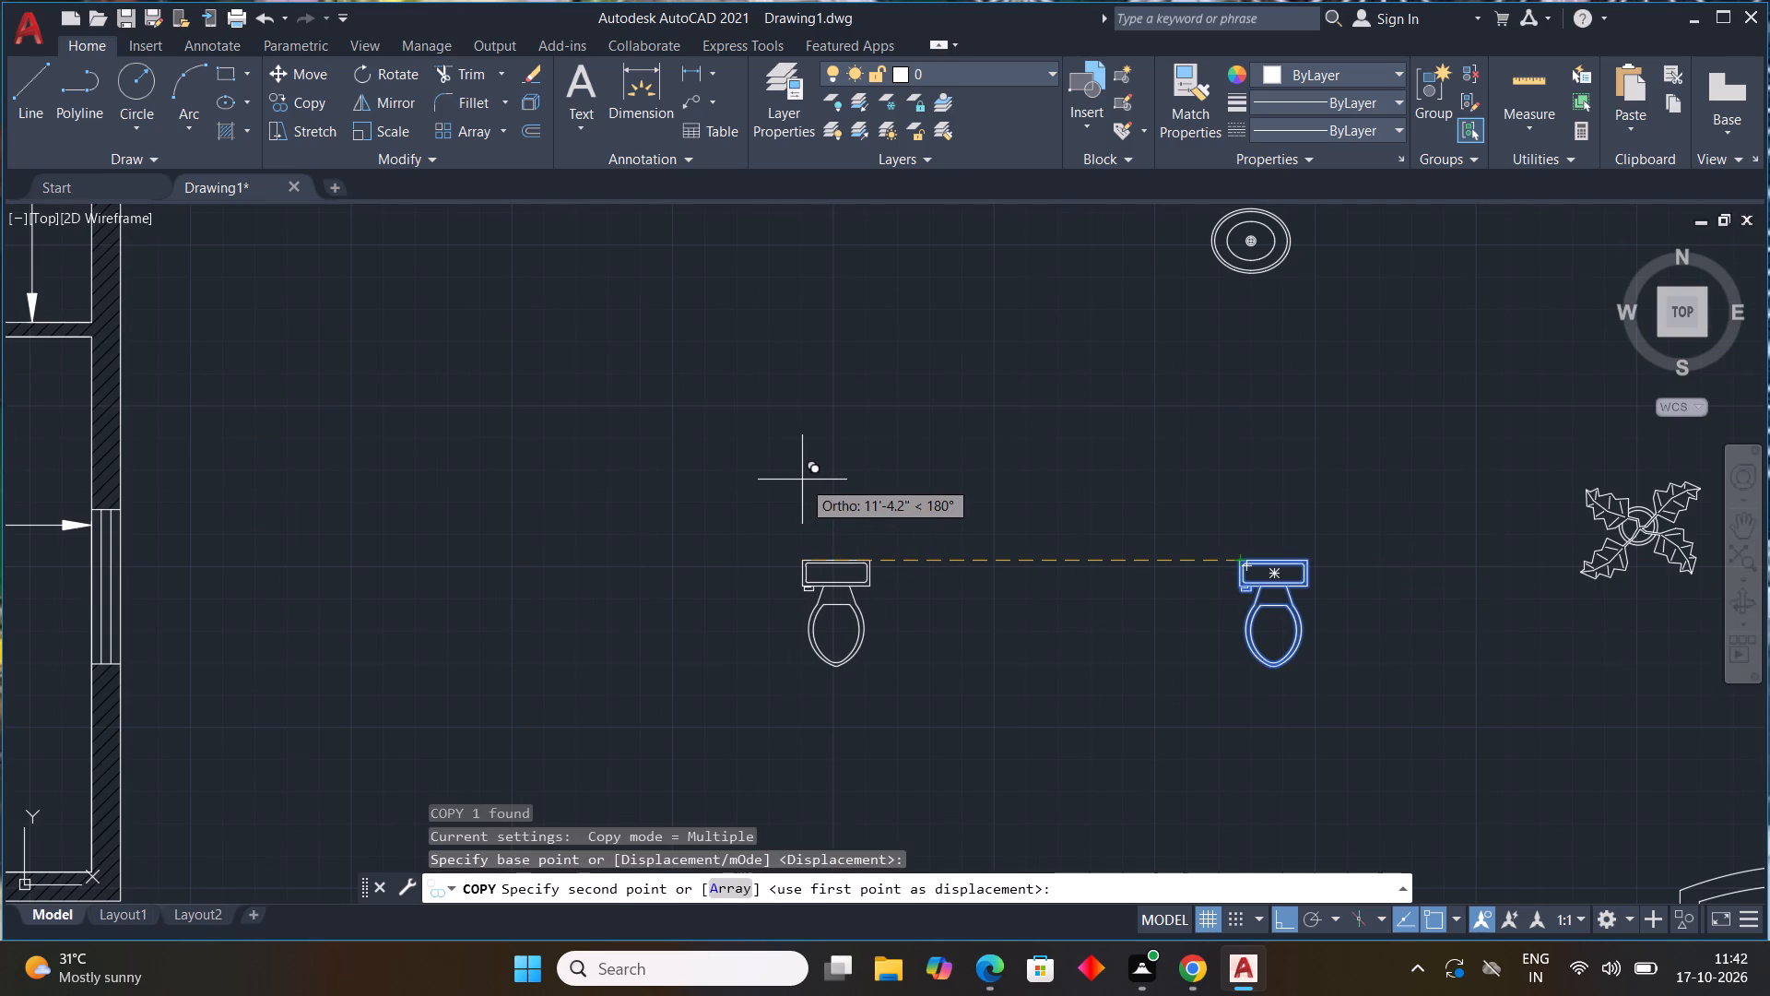
key(F8)
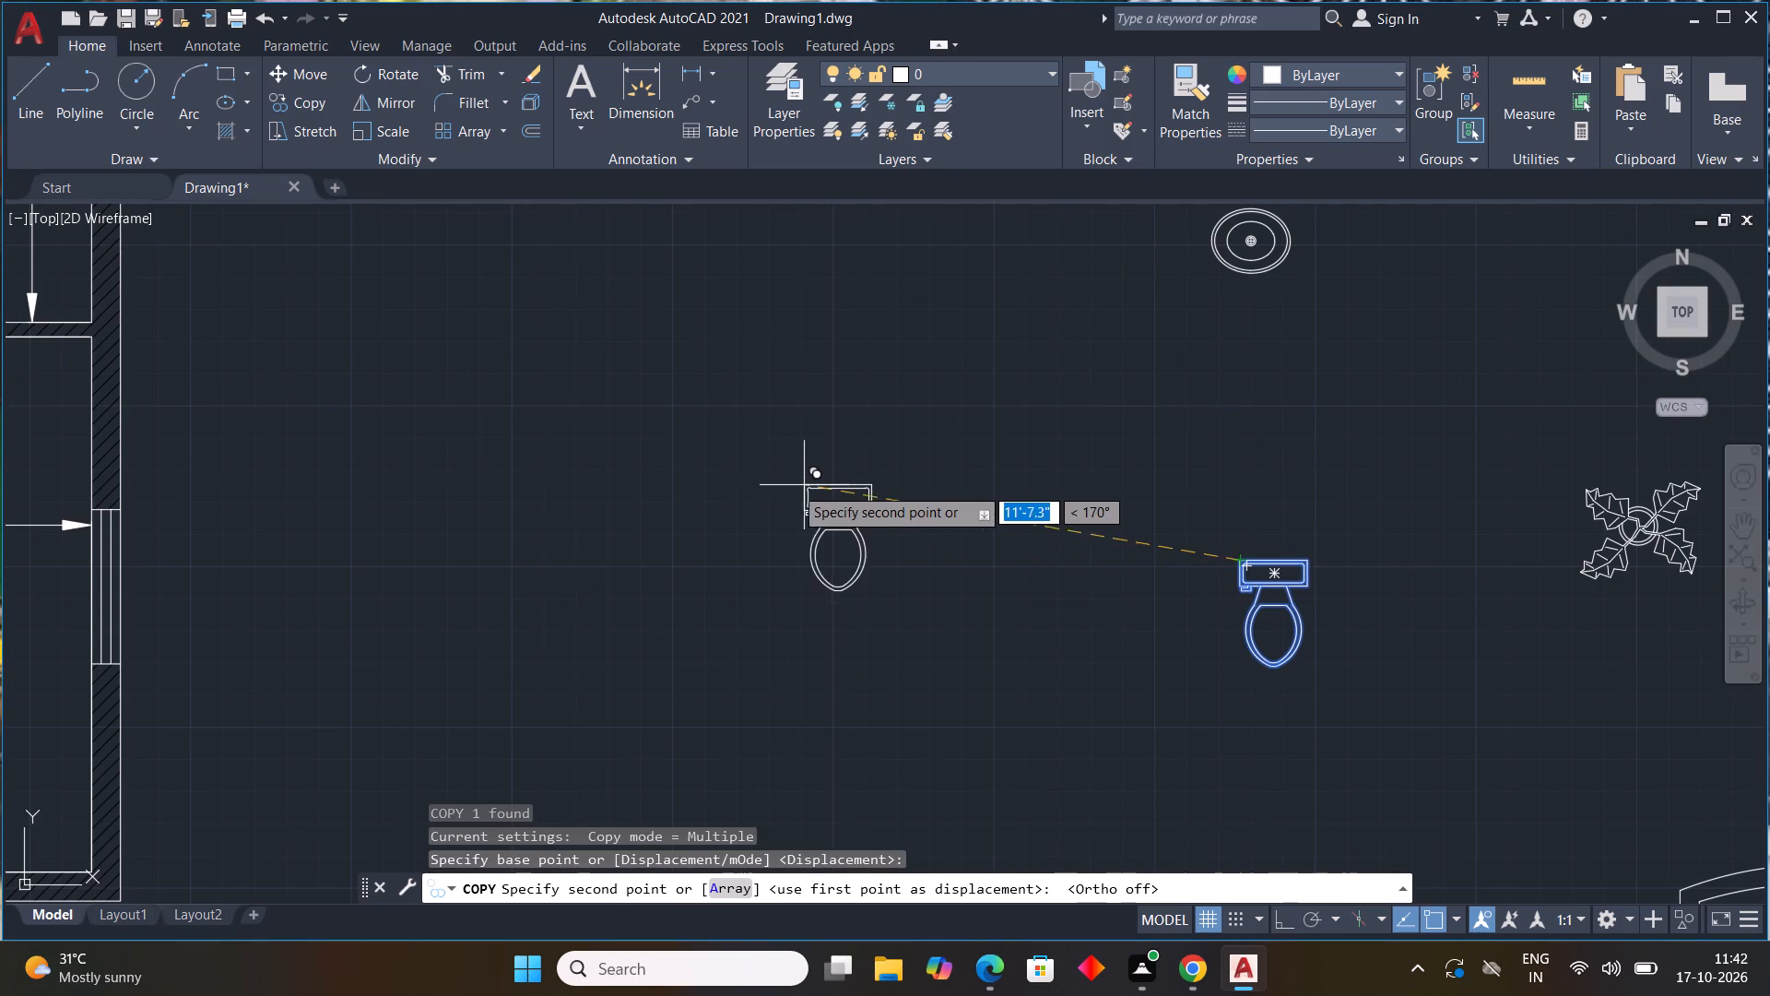
scroll(798, 486, down, 3)
middle_drag(833, 494, 1217, 700)
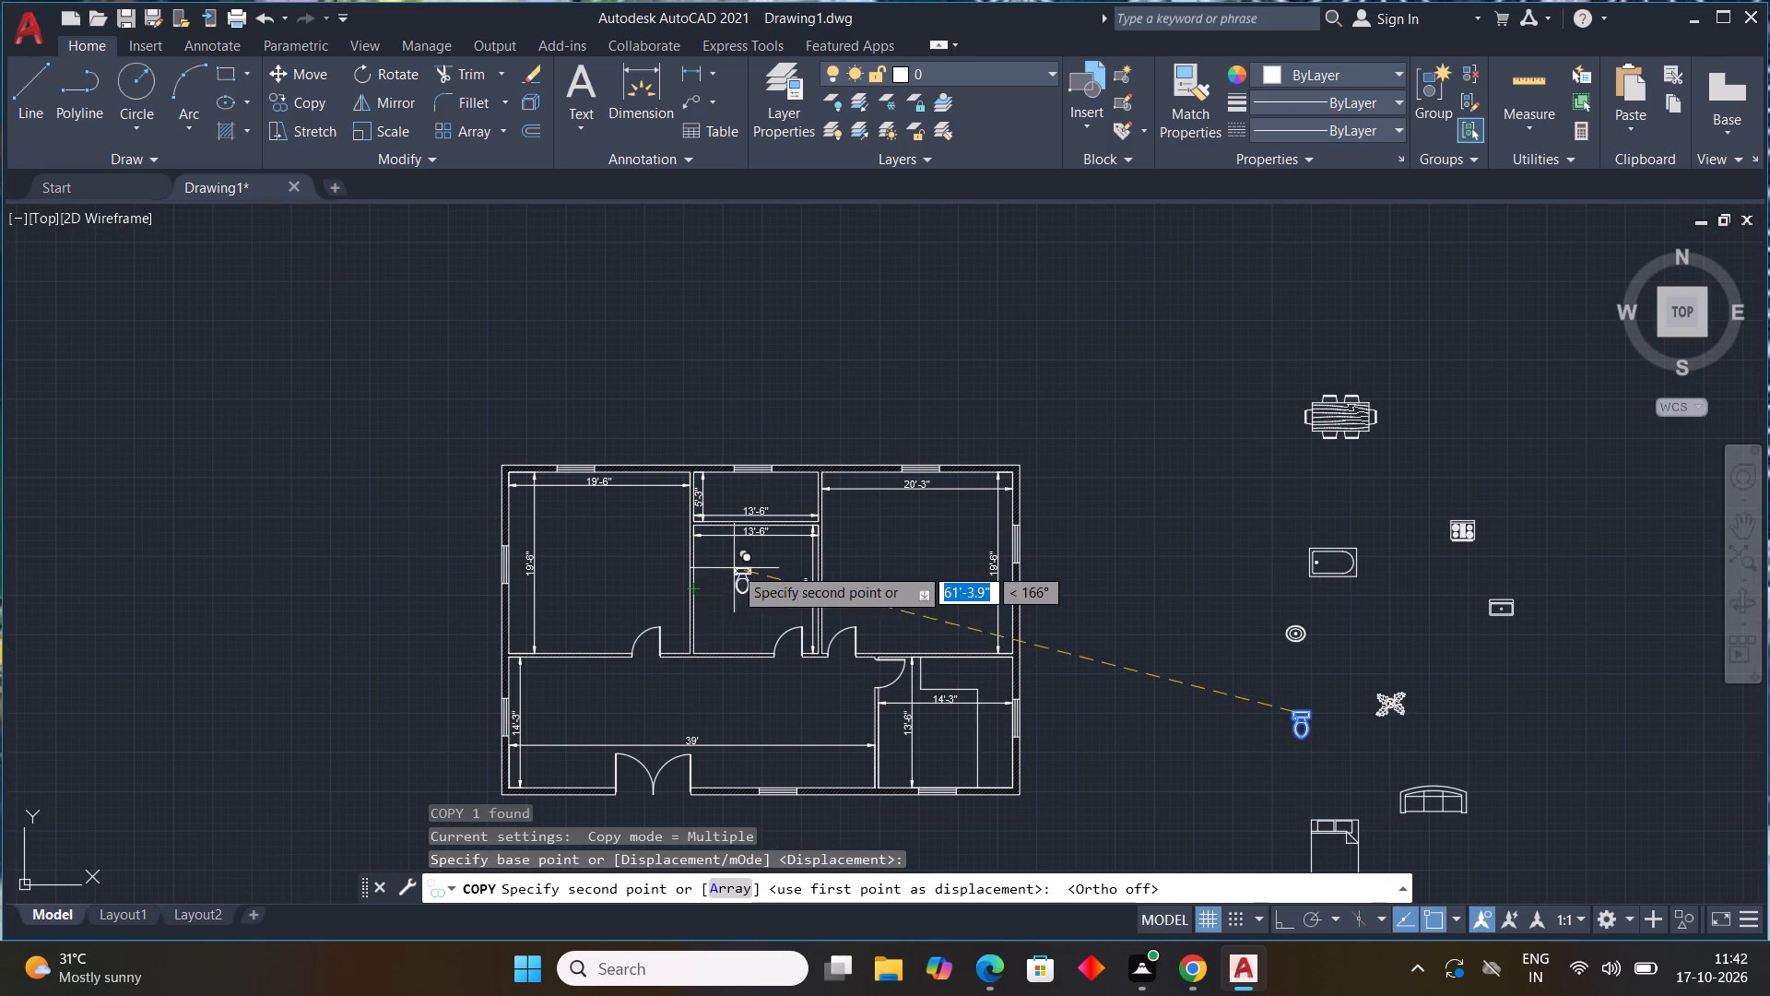
scroll(781, 536, up, 4)
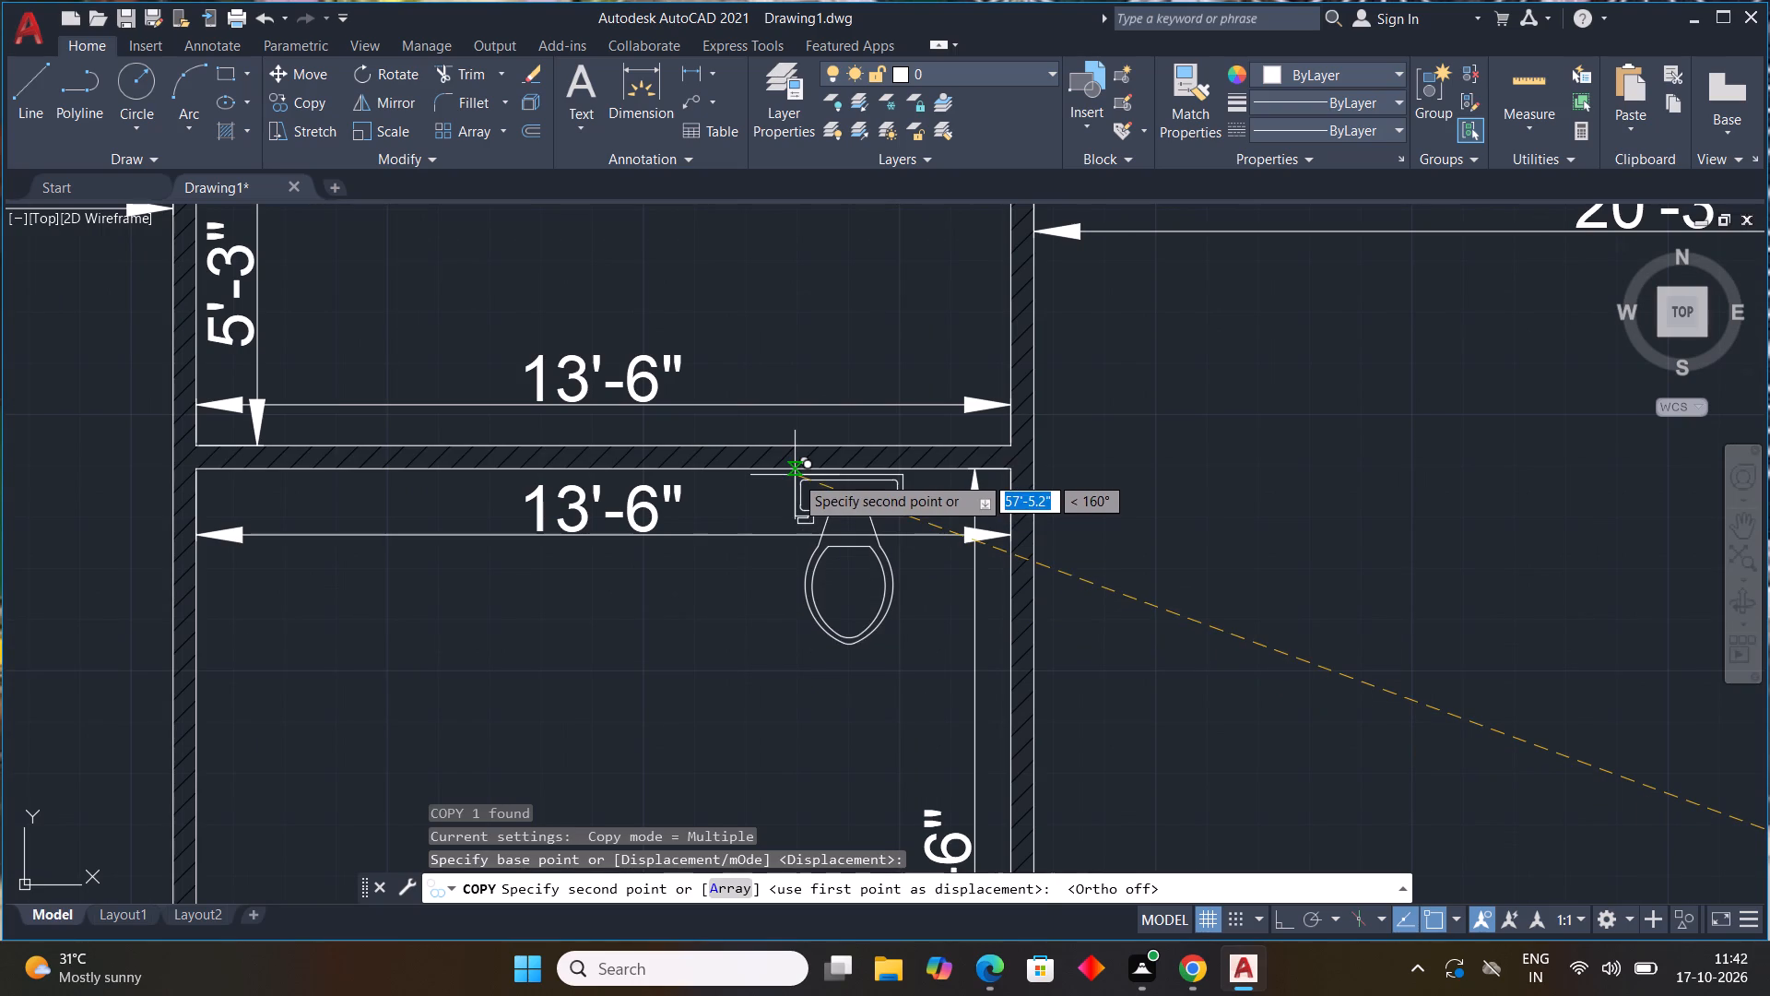
click(794, 475)
key(Escape)
Copy the oval sink into the same 13'-6" by 13'-6" room, near the lower wall to the left of the door.
scroll(1167, 601, down, 1)
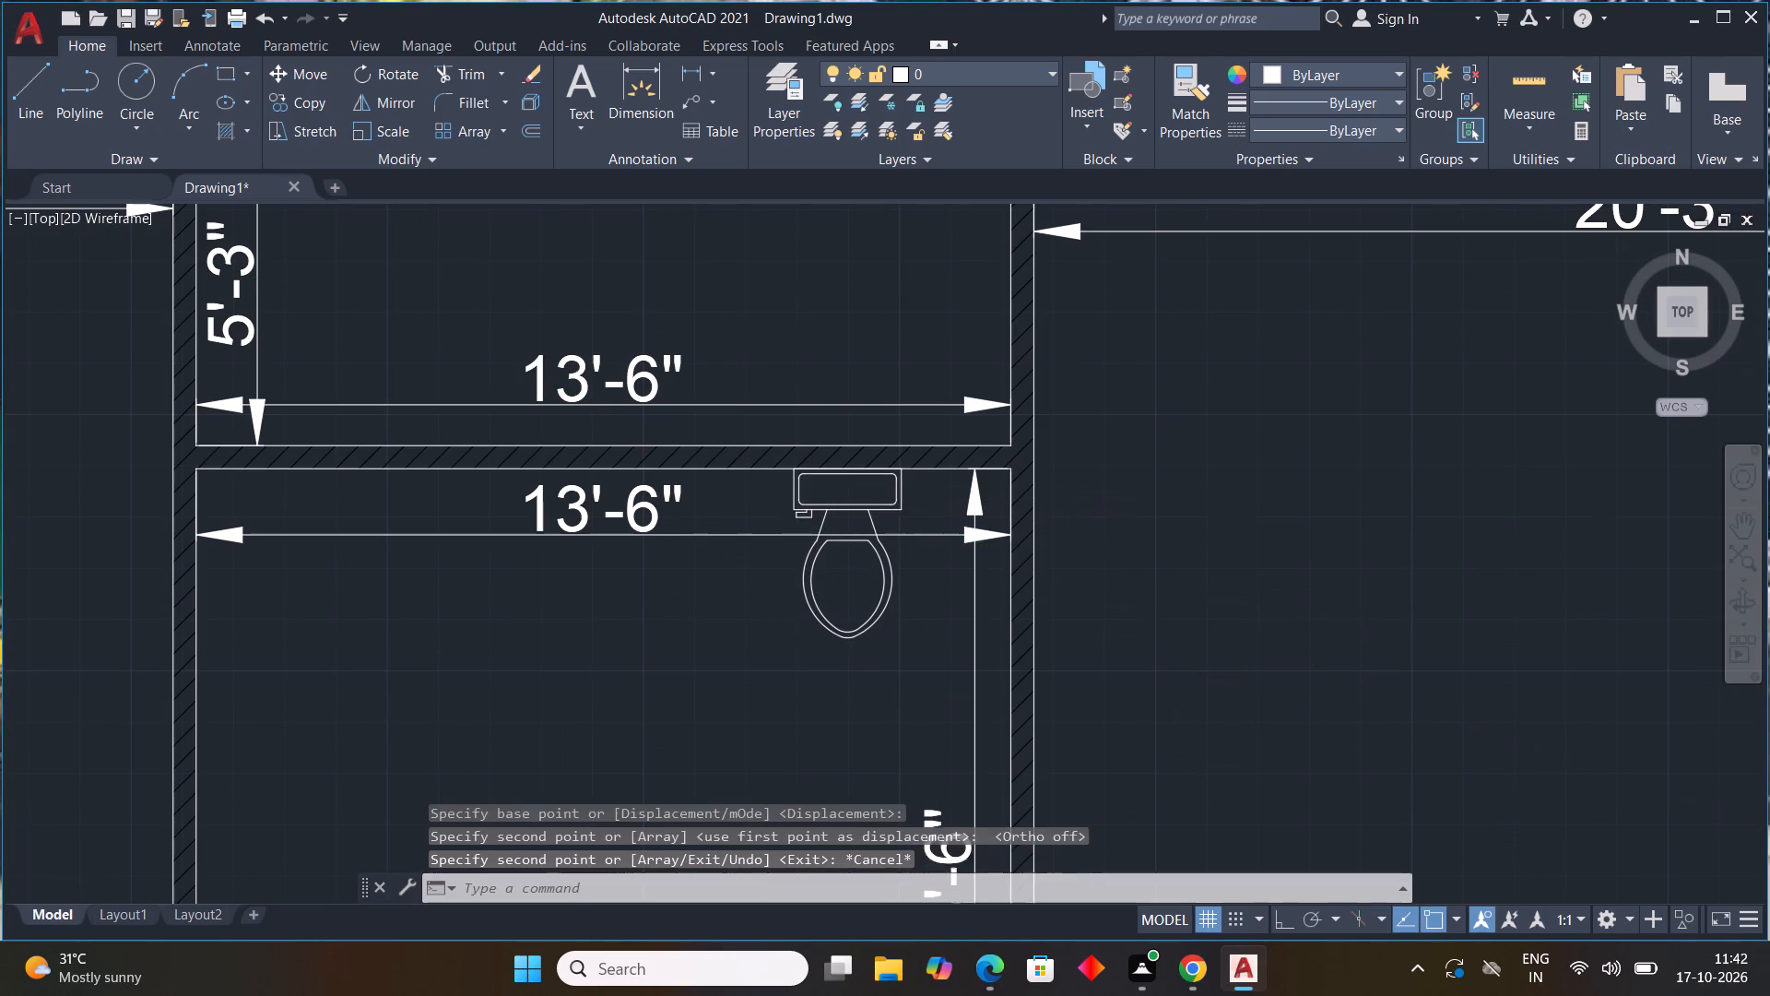
scroll(1167, 601, down, 2)
middle_drag(1195, 609, 721, 97)
middle_drag(1481, 479, 1485, 506)
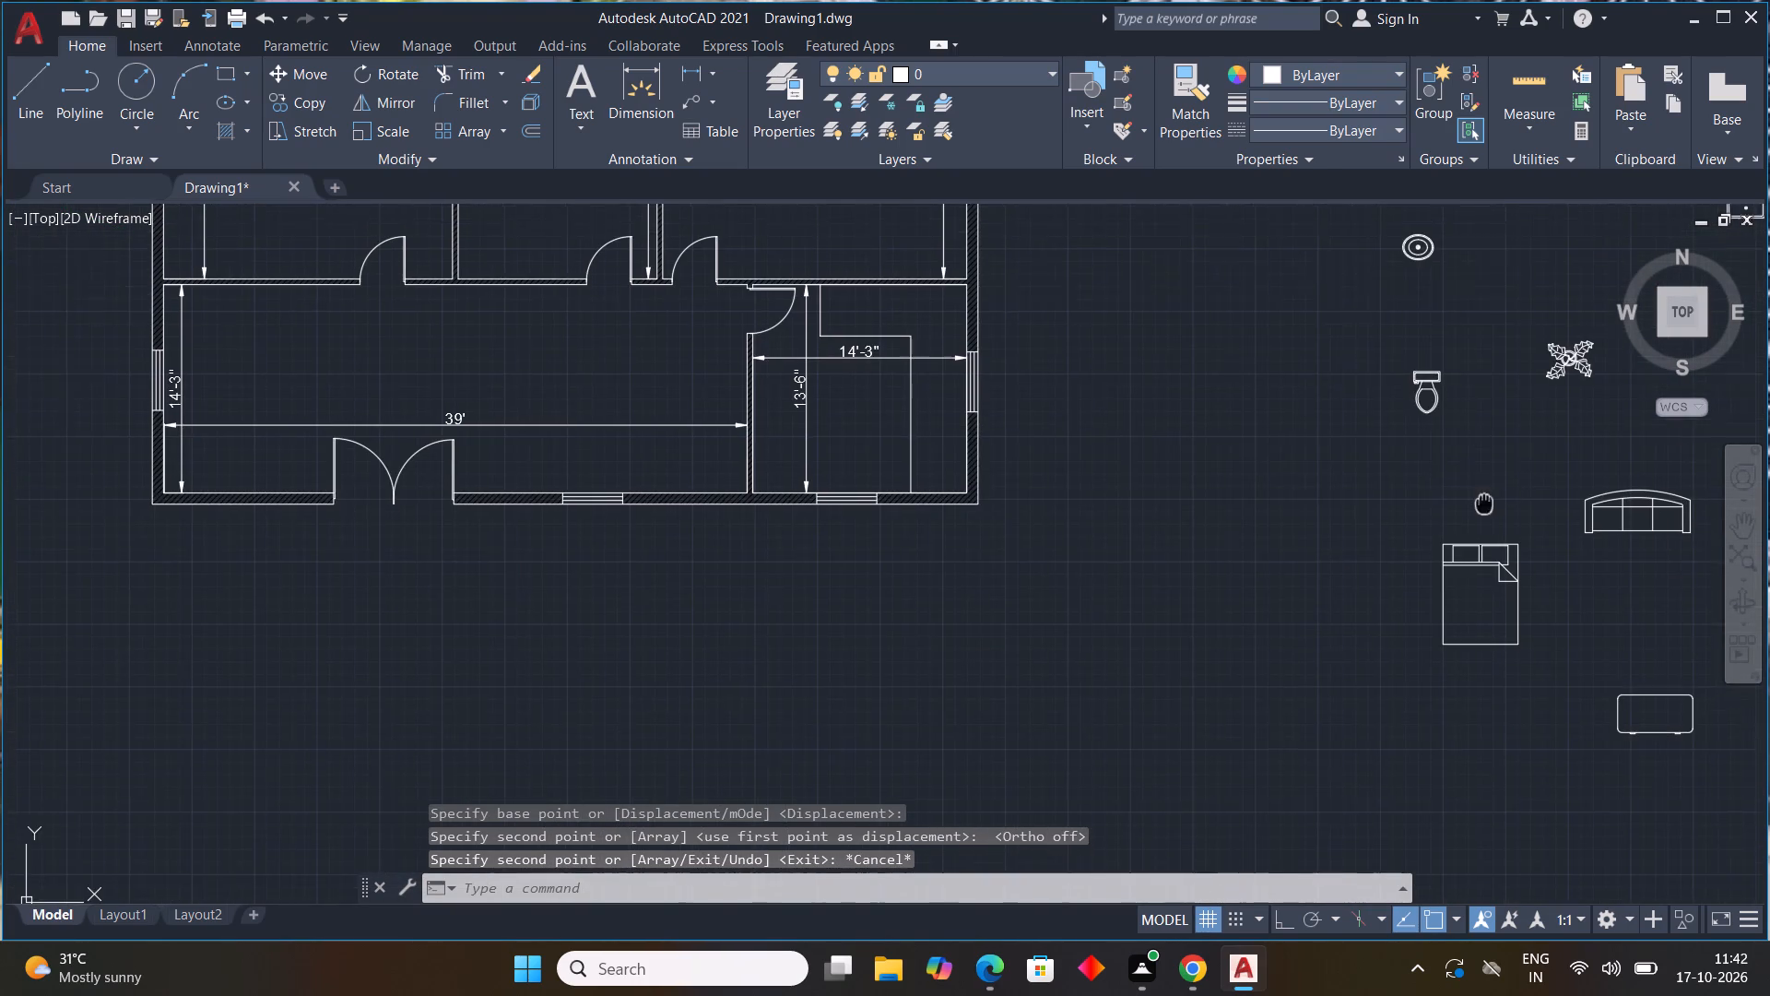
middle_drag(1485, 506, 1346, 829)
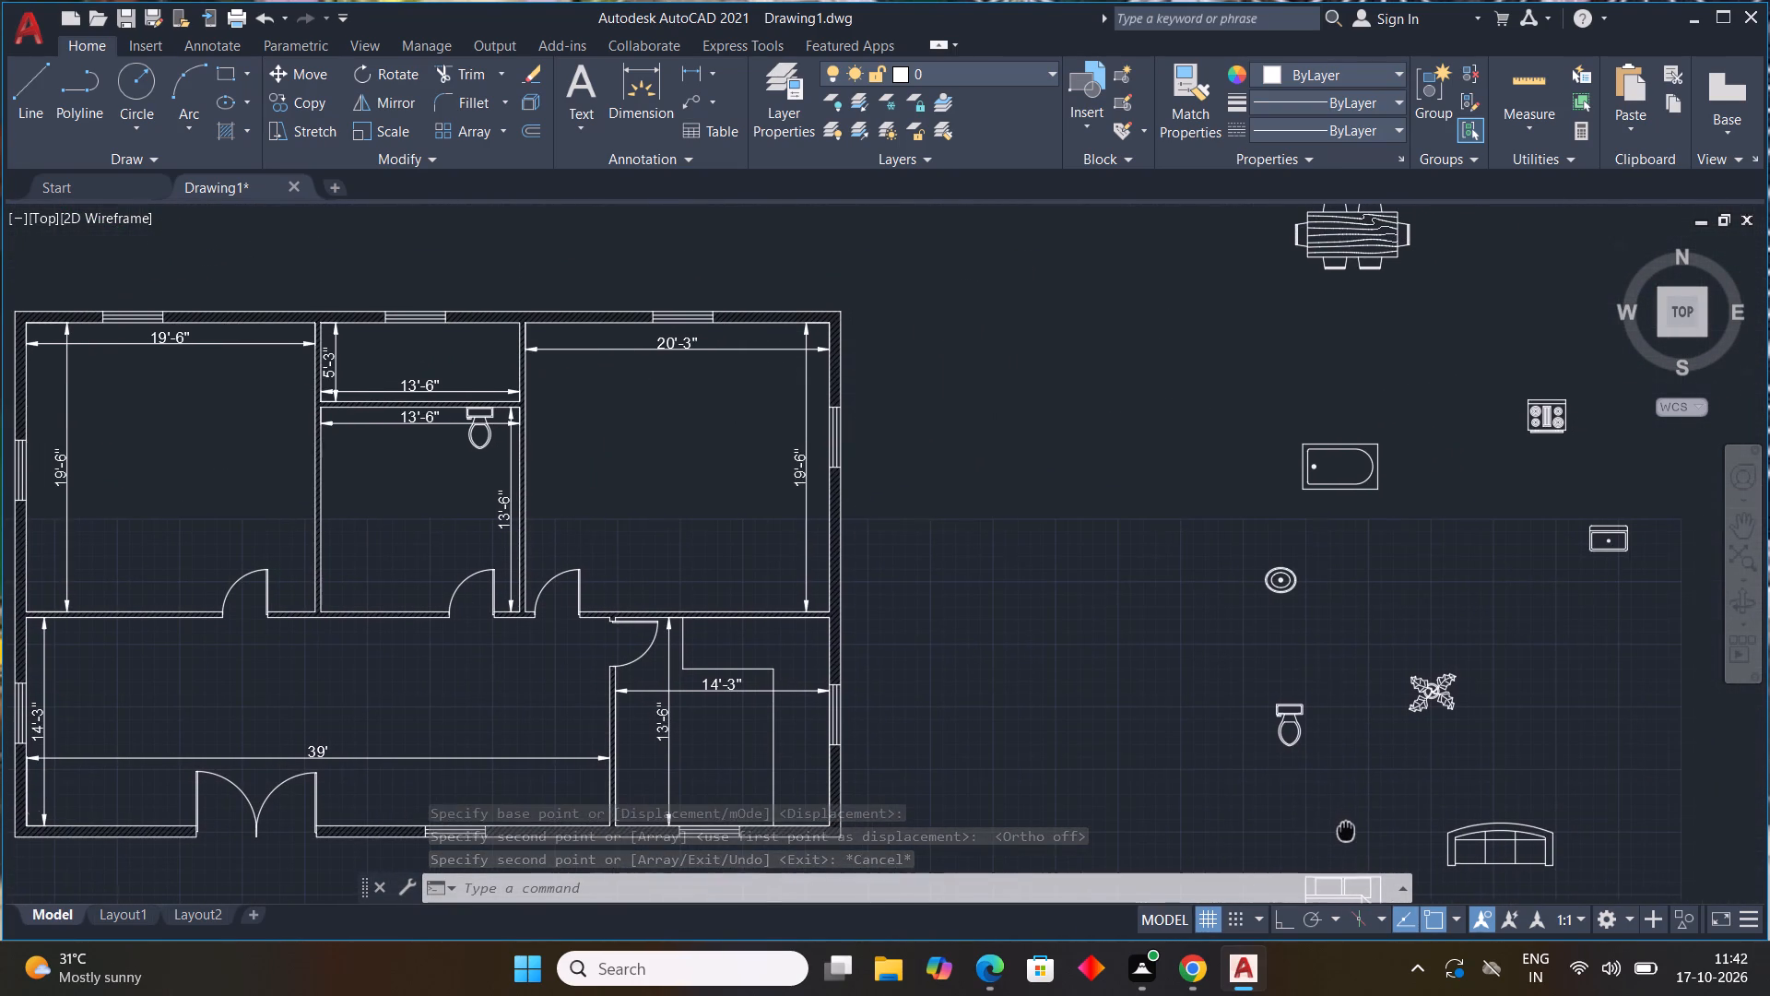
middle_drag(1346, 829, 1346, 828)
drag(1306, 537, 1255, 601)
click(1201, 642)
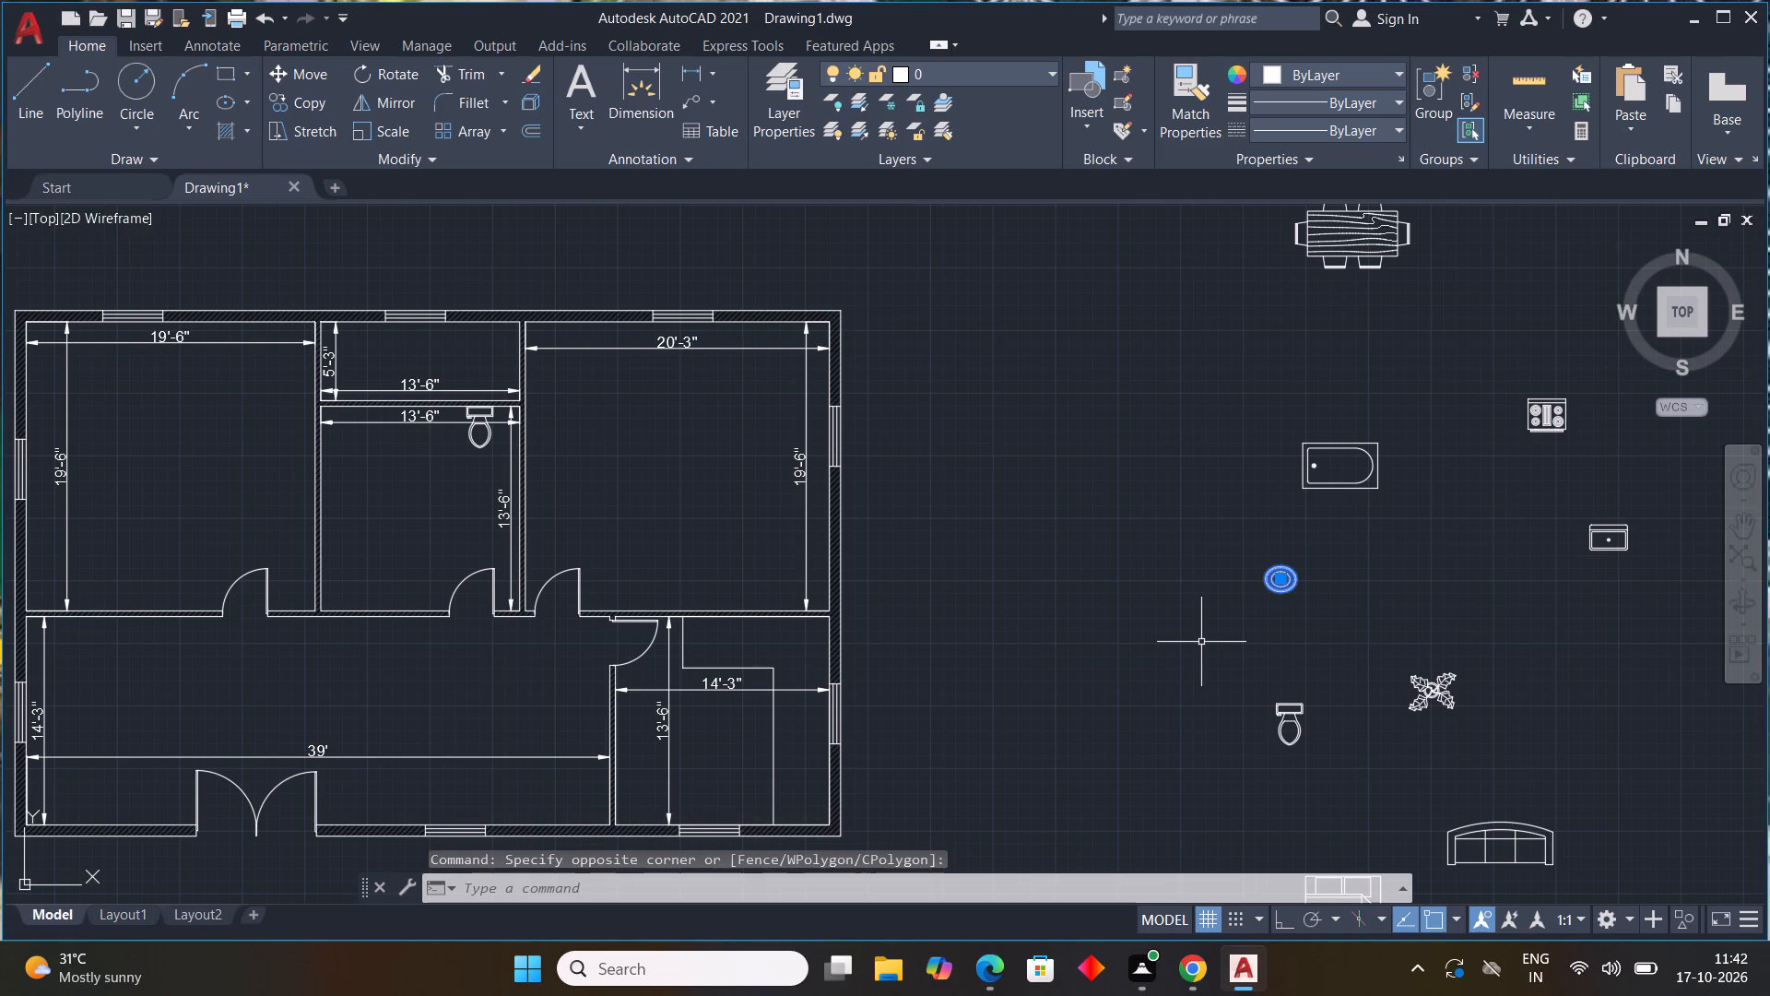
text(CO)
key(space)
click(1275, 584)
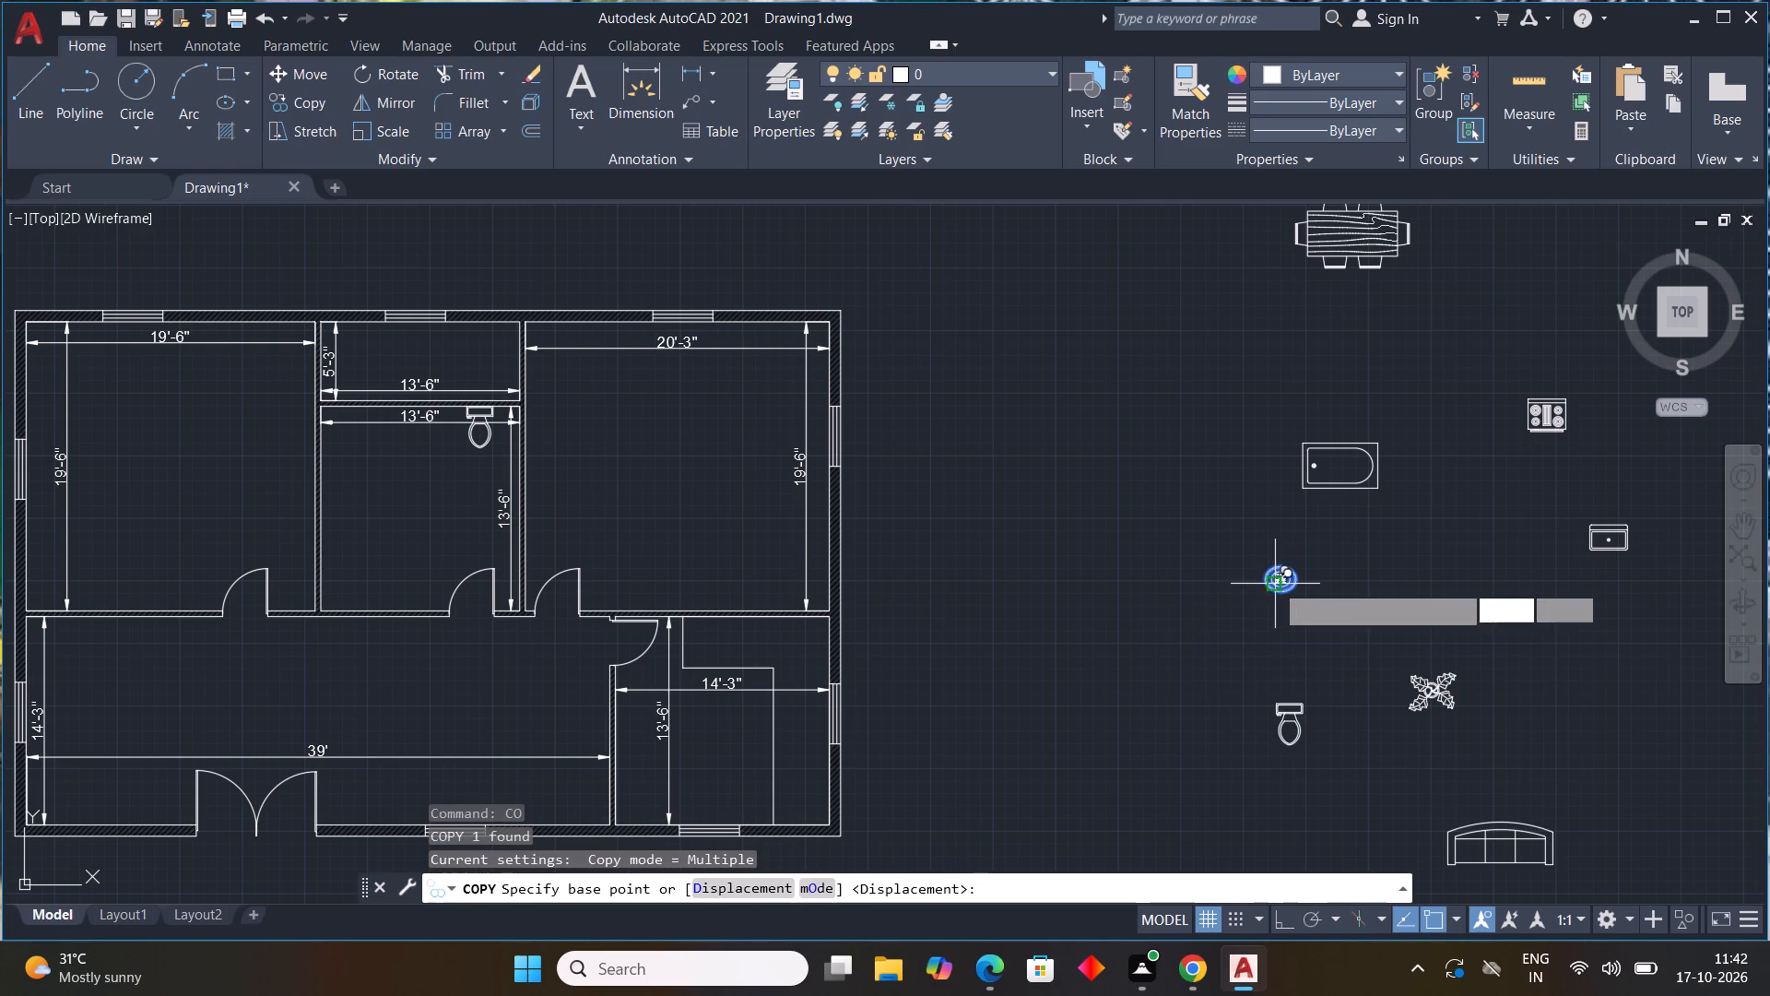
scroll(738, 625, down, 1)
middle_drag(757, 634, 1262, 646)
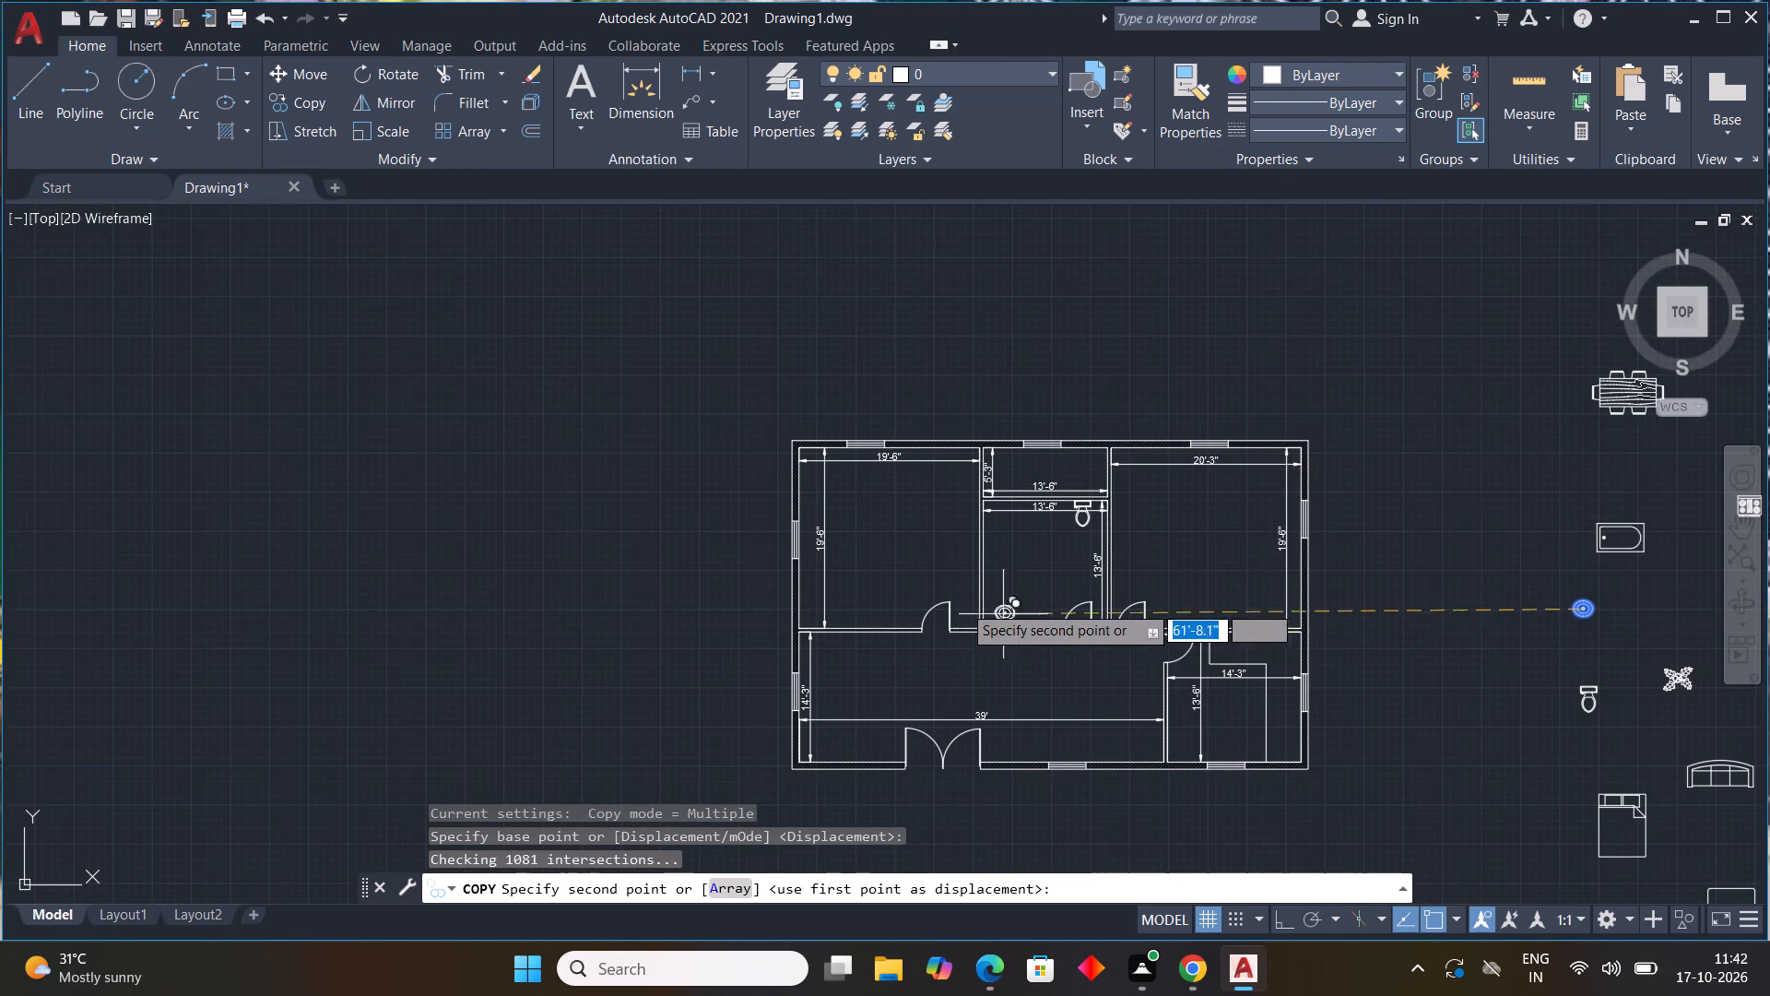
scroll(1015, 617, up, 2)
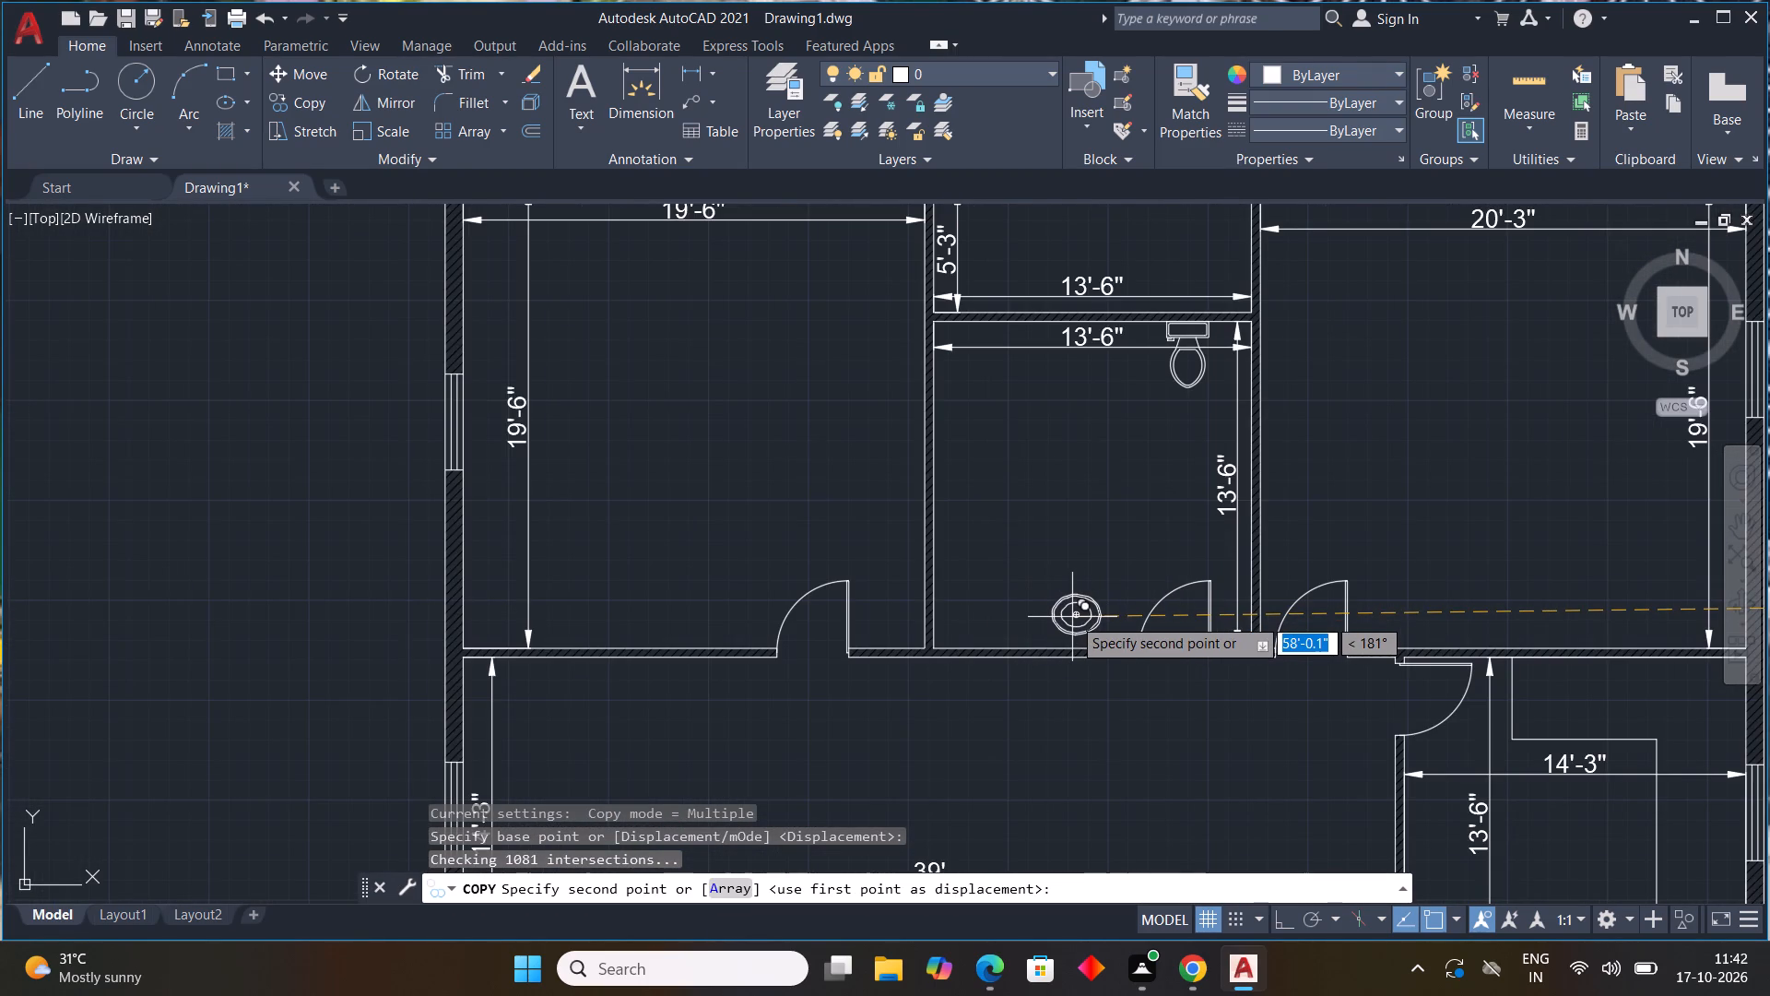
click(1076, 617)
key(Escape)
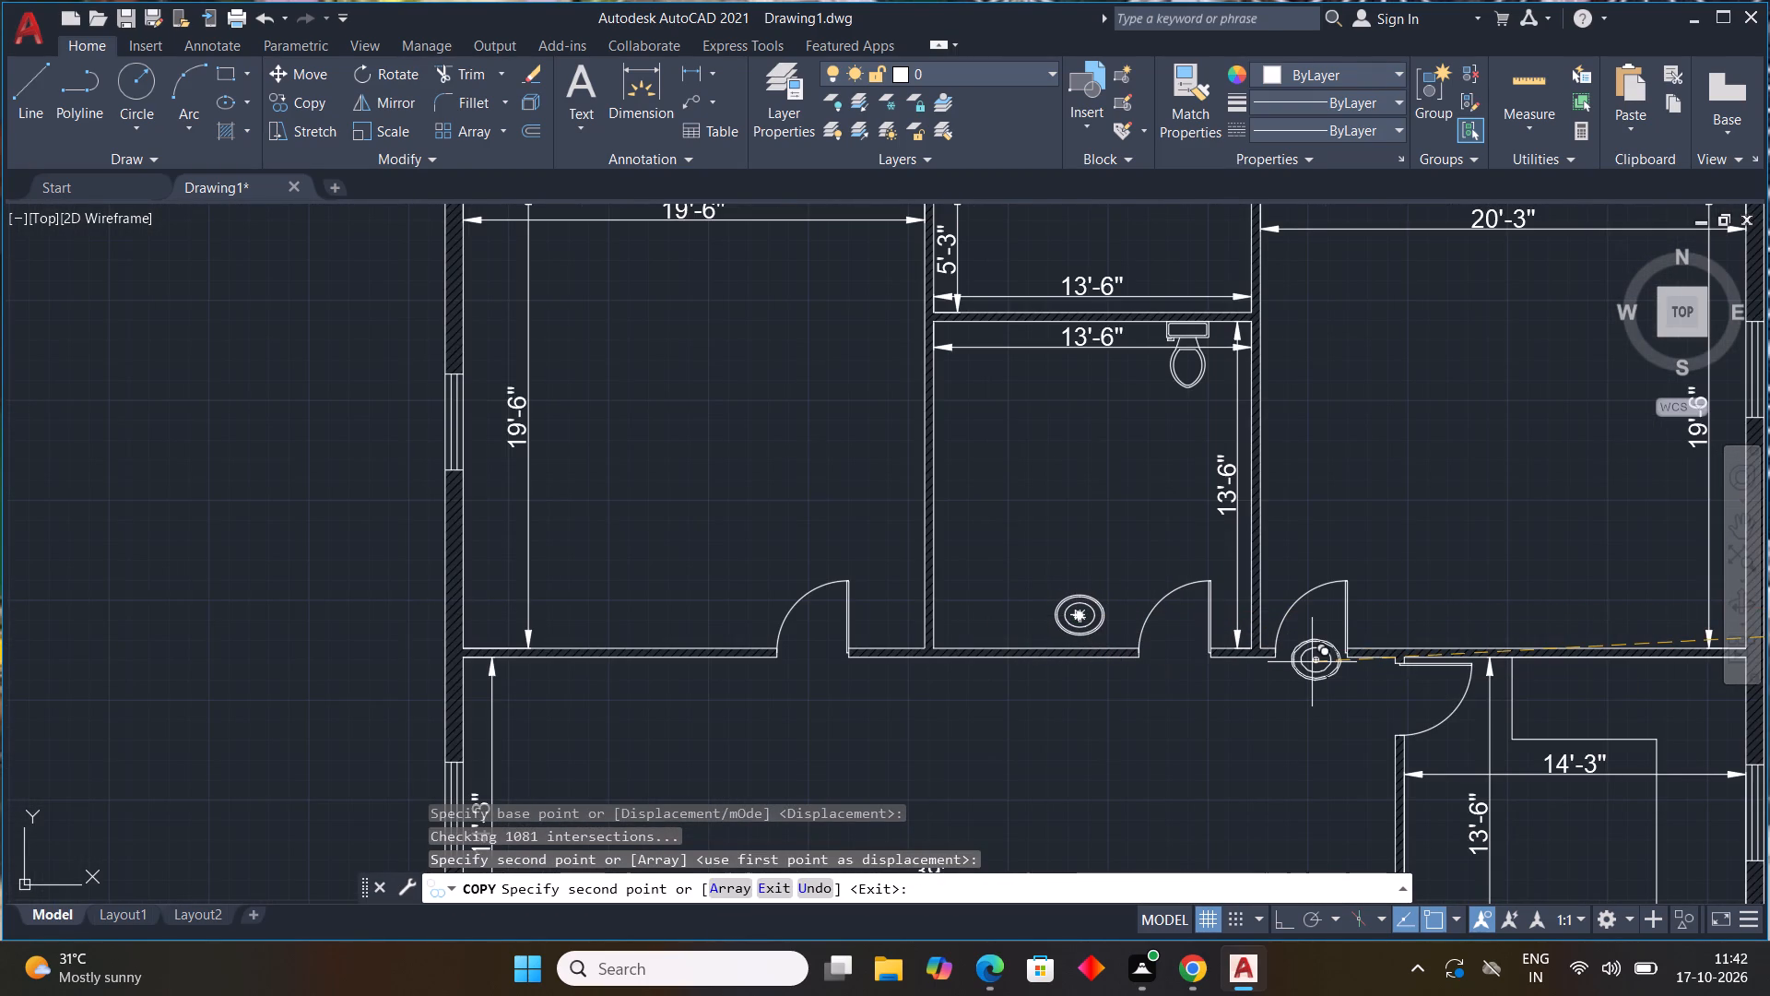
With Ortho on, rotate the loose bath tub block 270° so it stands upright with its drain end up.
scroll(1310, 662, down, 2)
middle_drag(1325, 660, 902, 538)
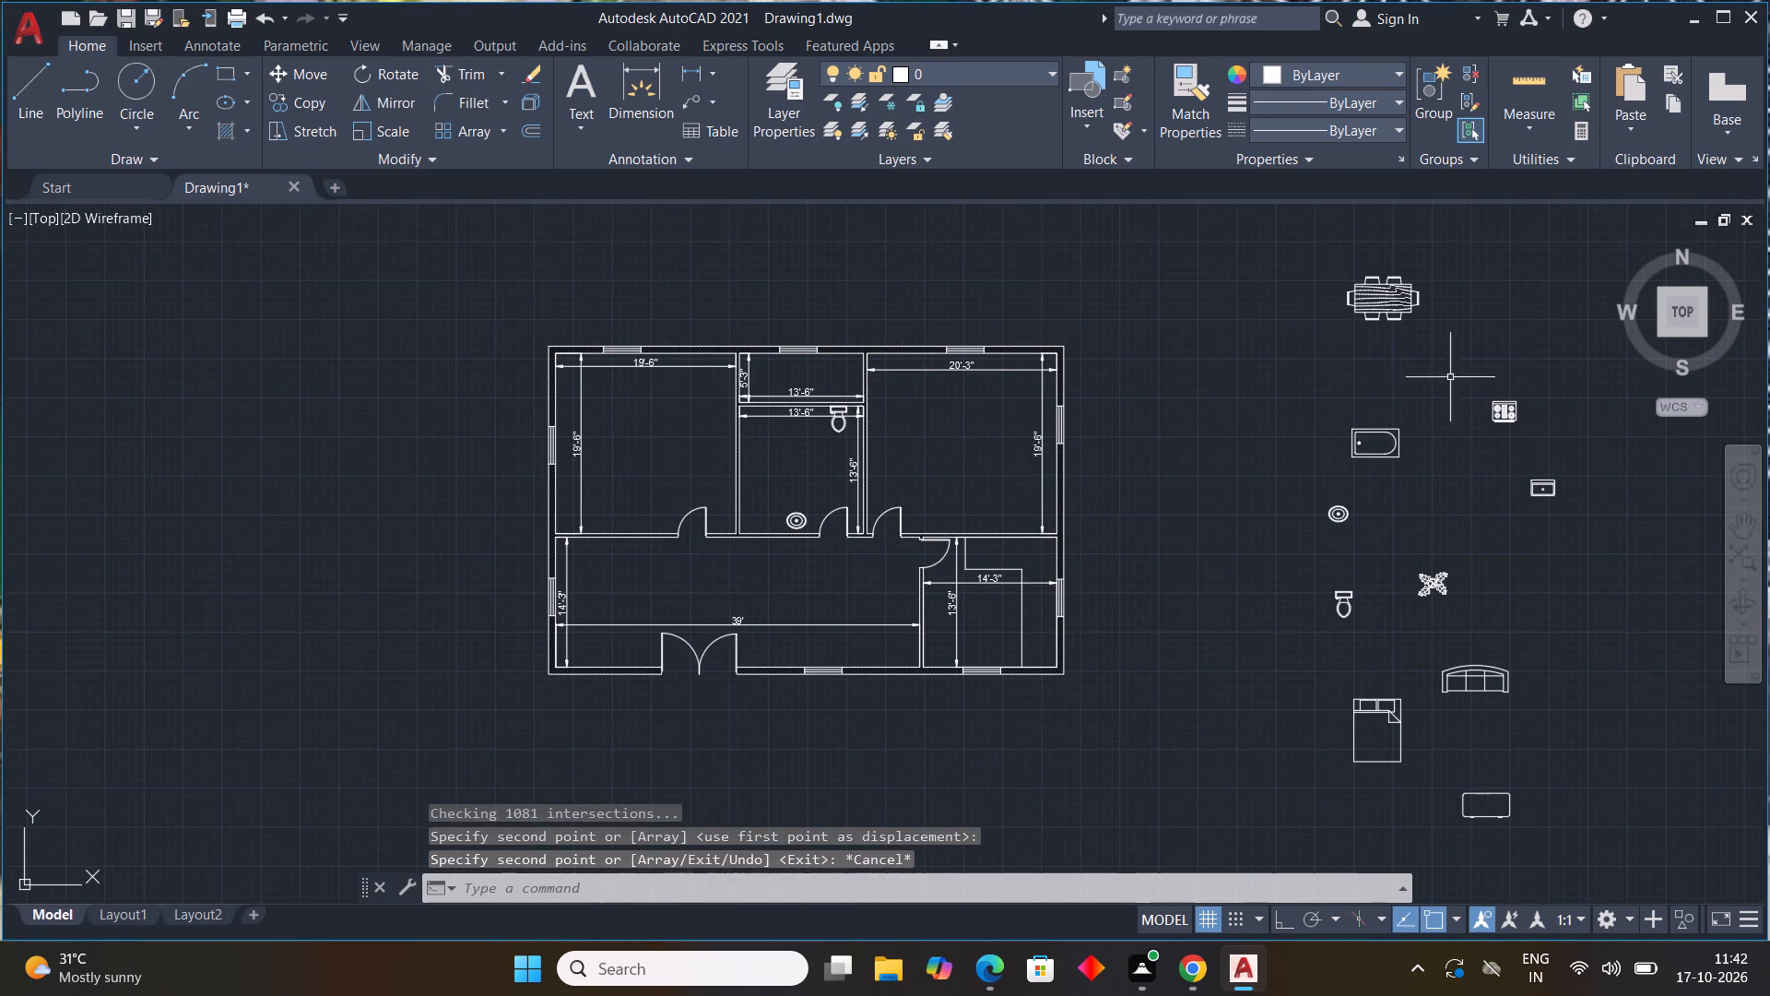
click(1387, 431)
text(RO)
key(space)
click(1398, 466)
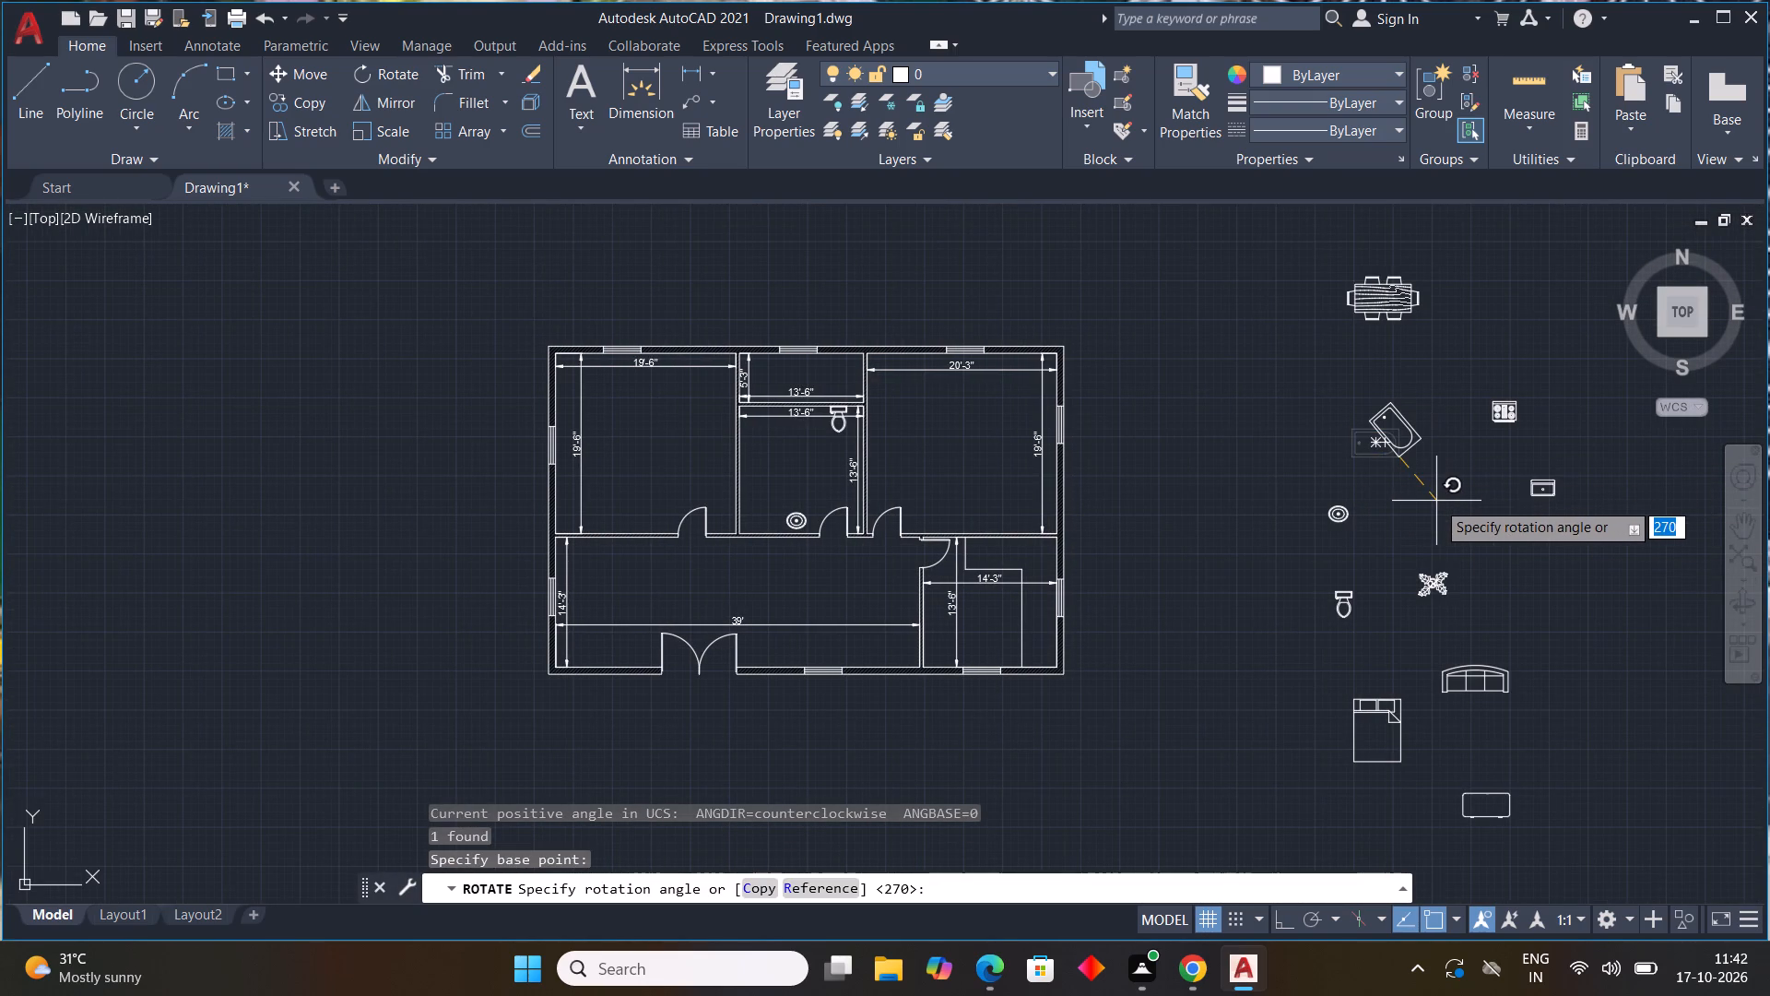
key(F8)
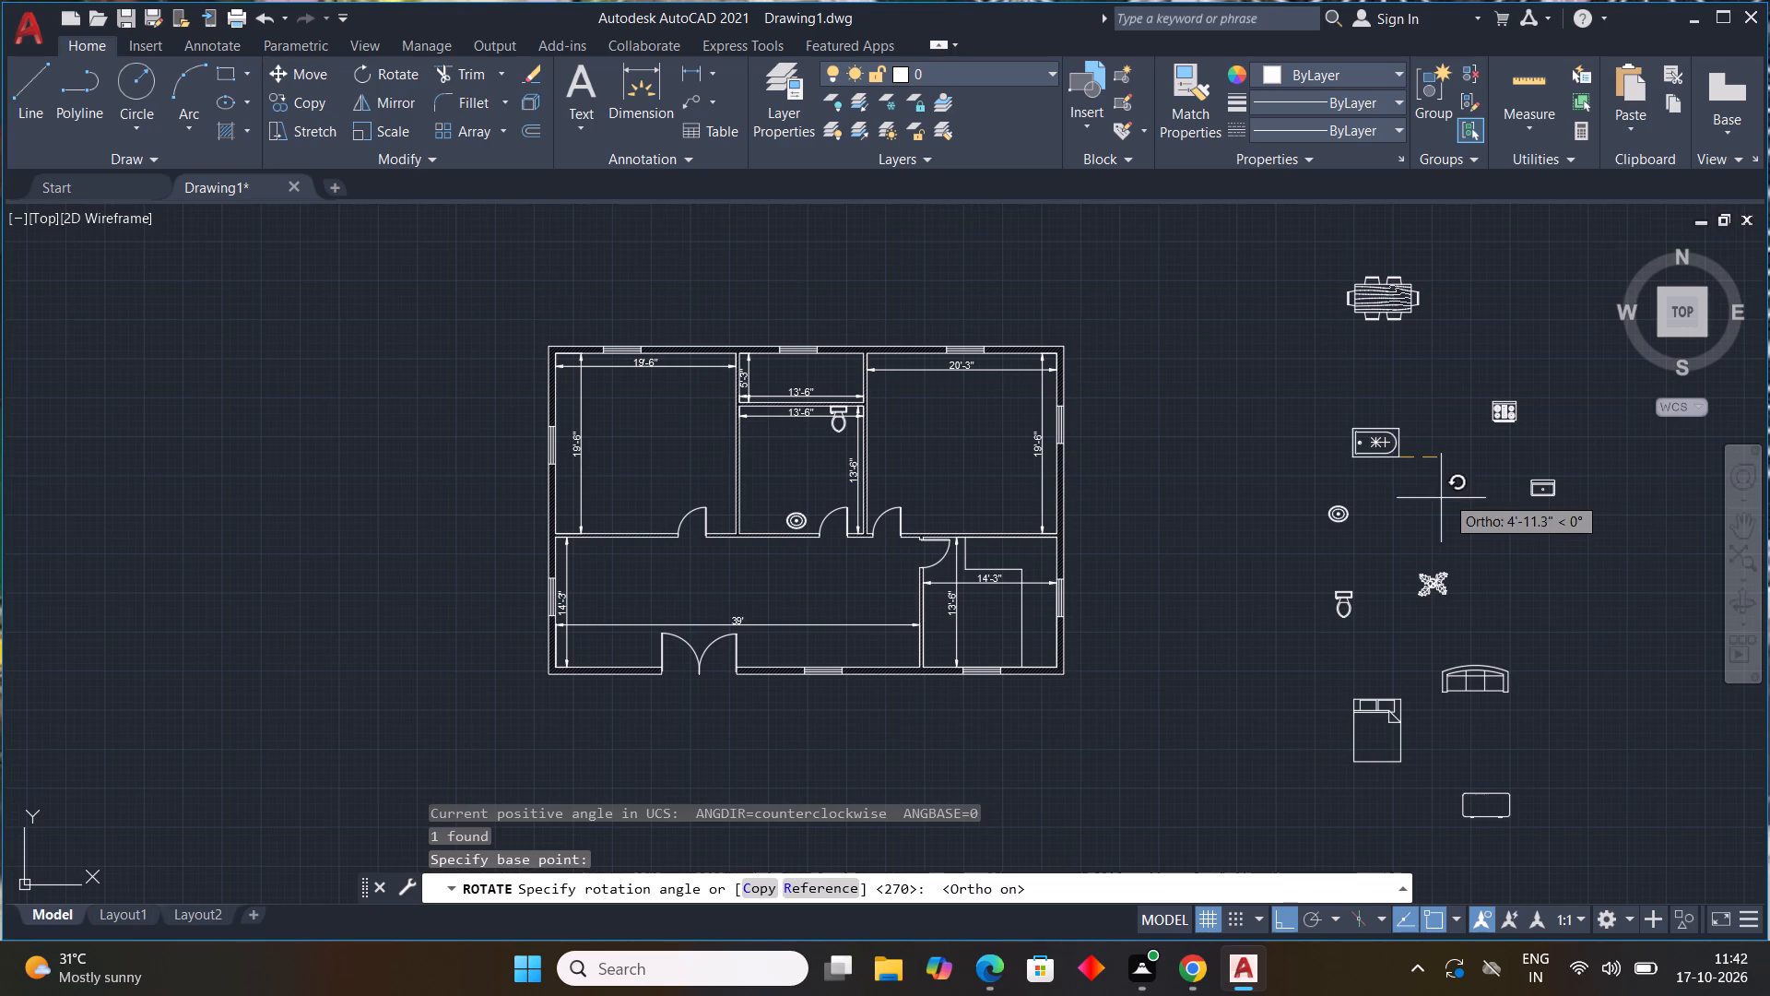
click(1426, 504)
With Ortho off, copy the rotated bath tub into the 13'-6" by 13'-6" room, flush against its left wall.
click(1453, 397)
click(1378, 525)
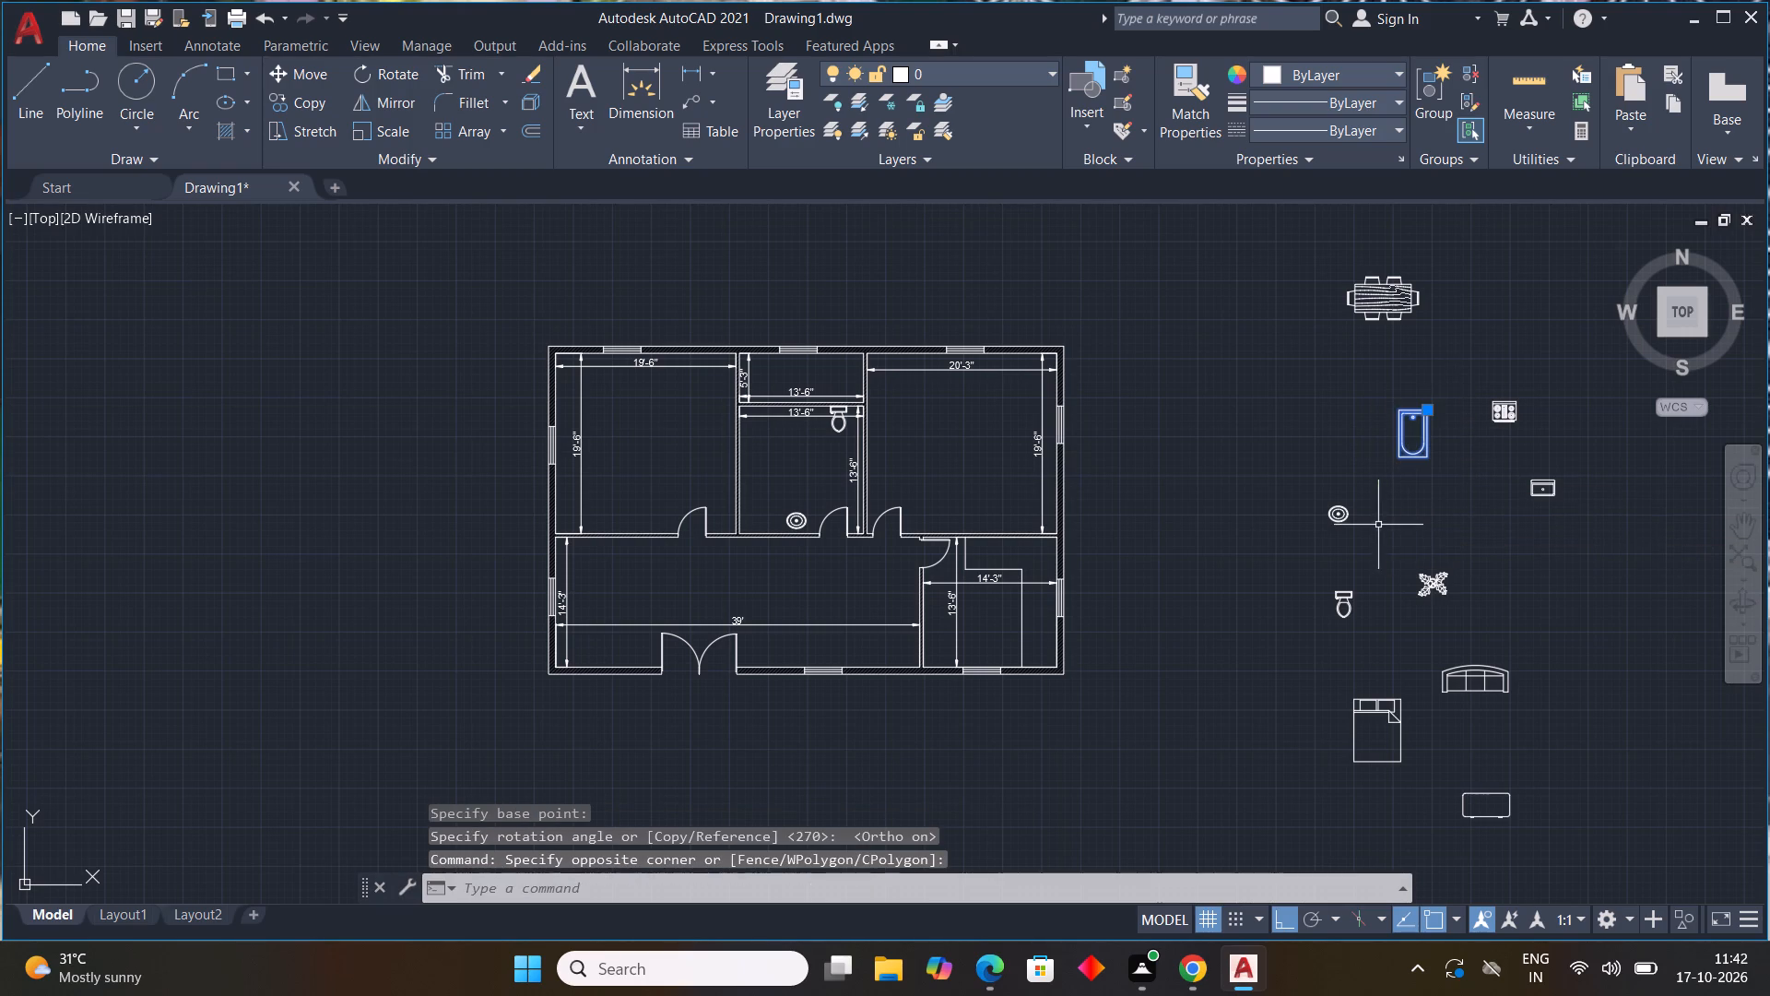
text(CO)
key(space)
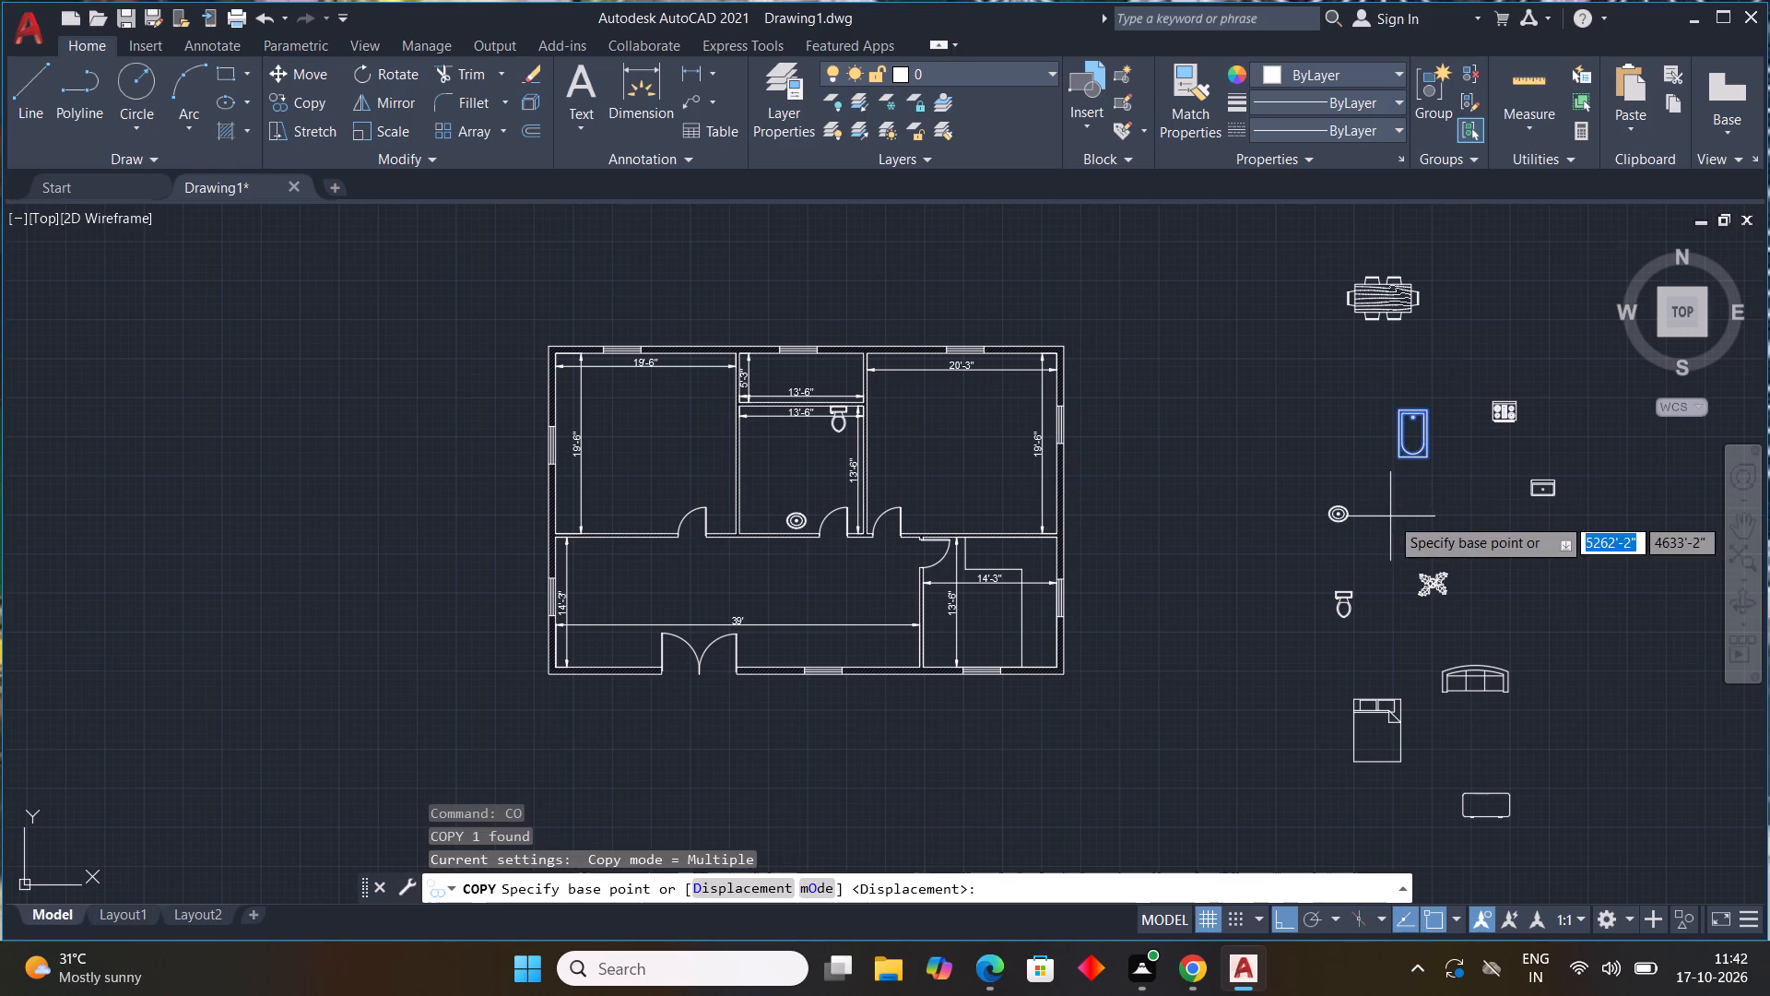
click(1399, 455)
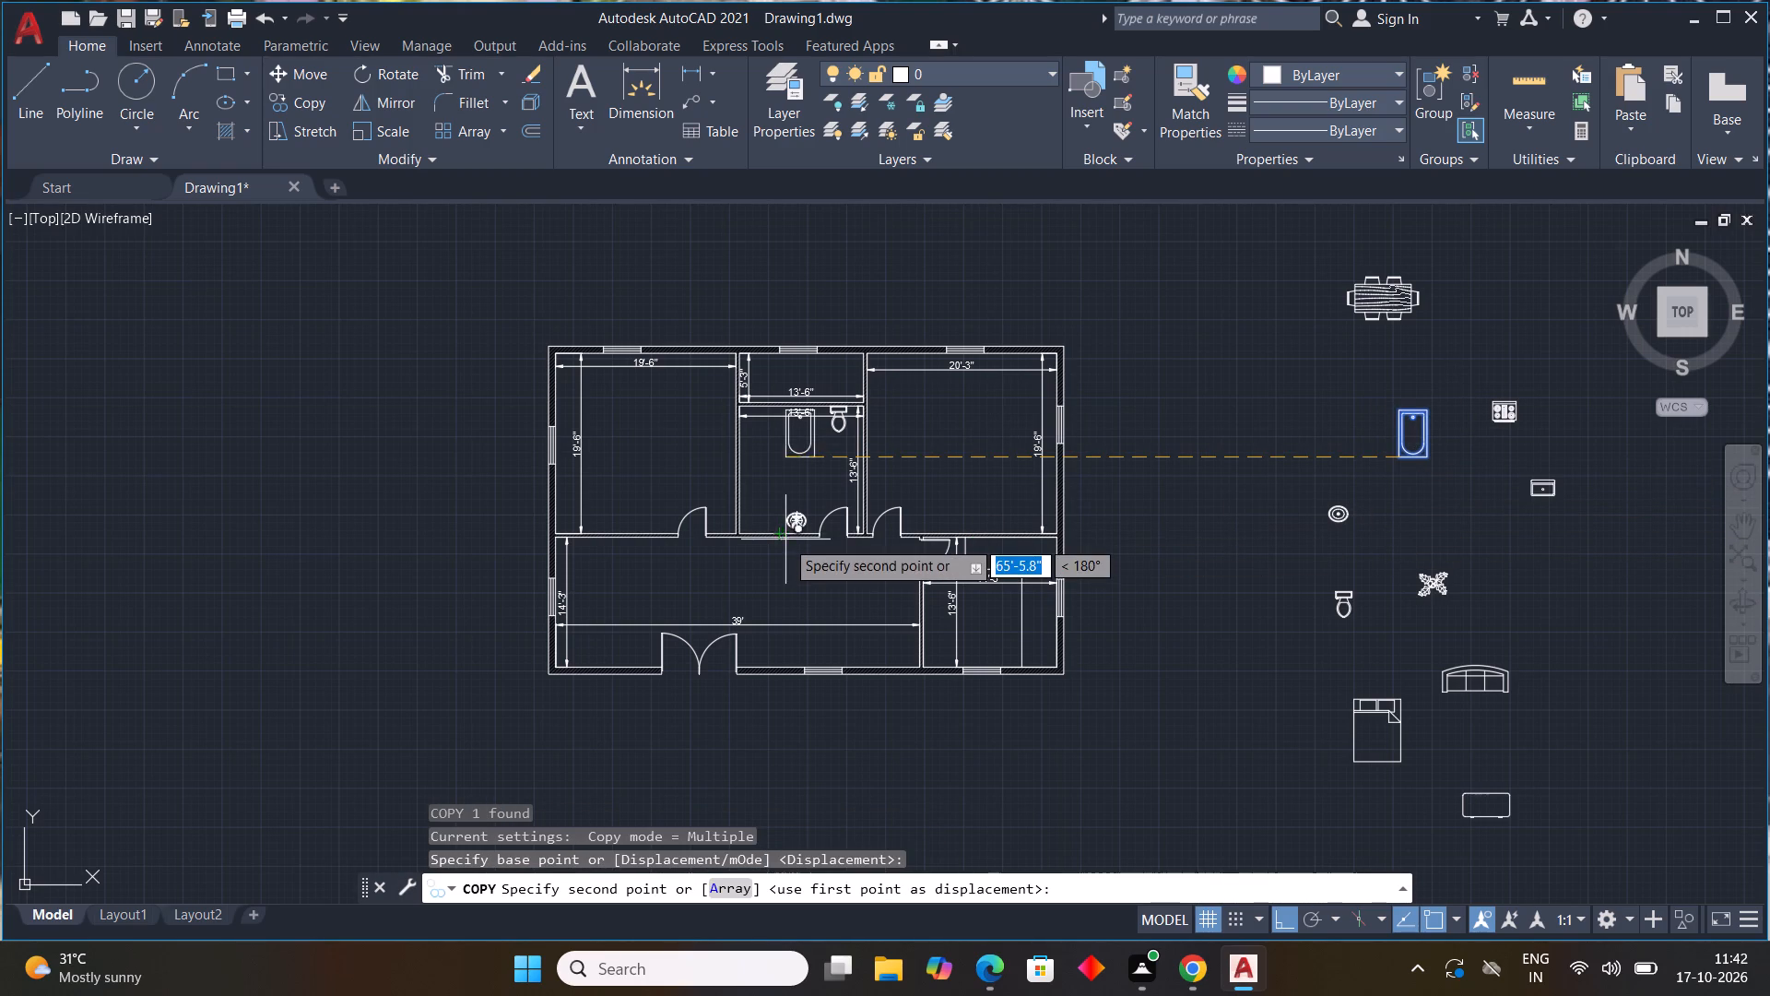
key(F8)
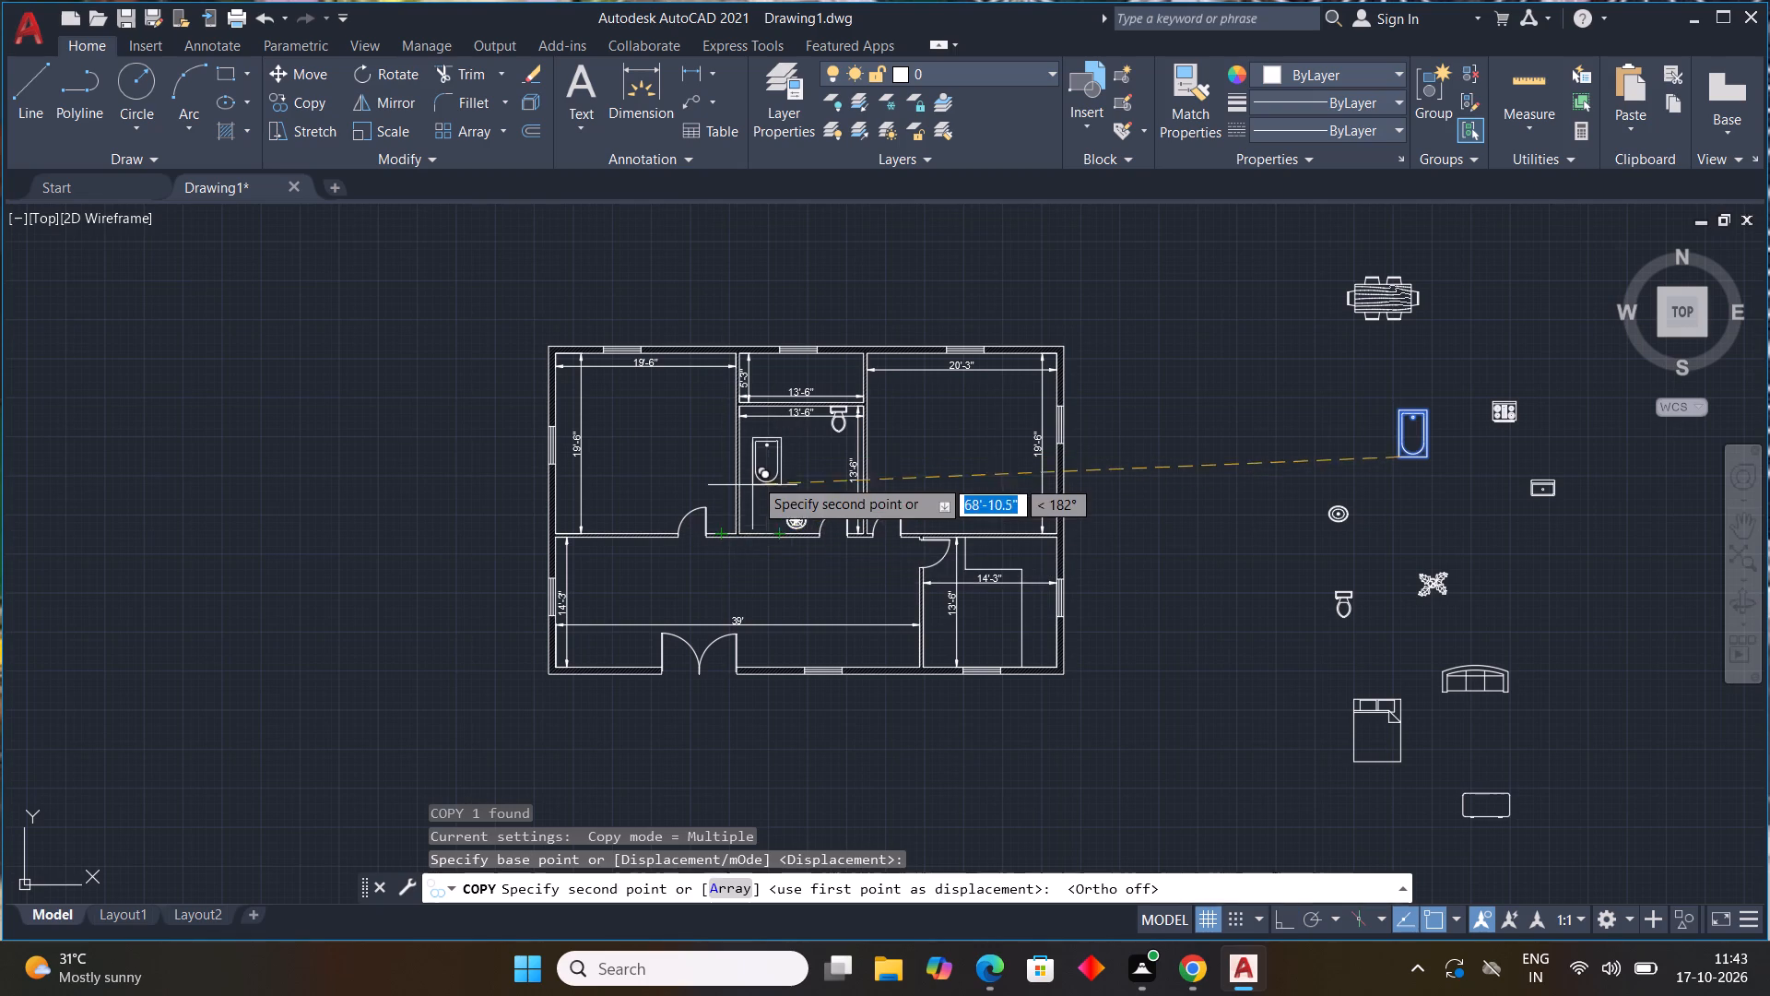
scroll(754, 474, up, 2)
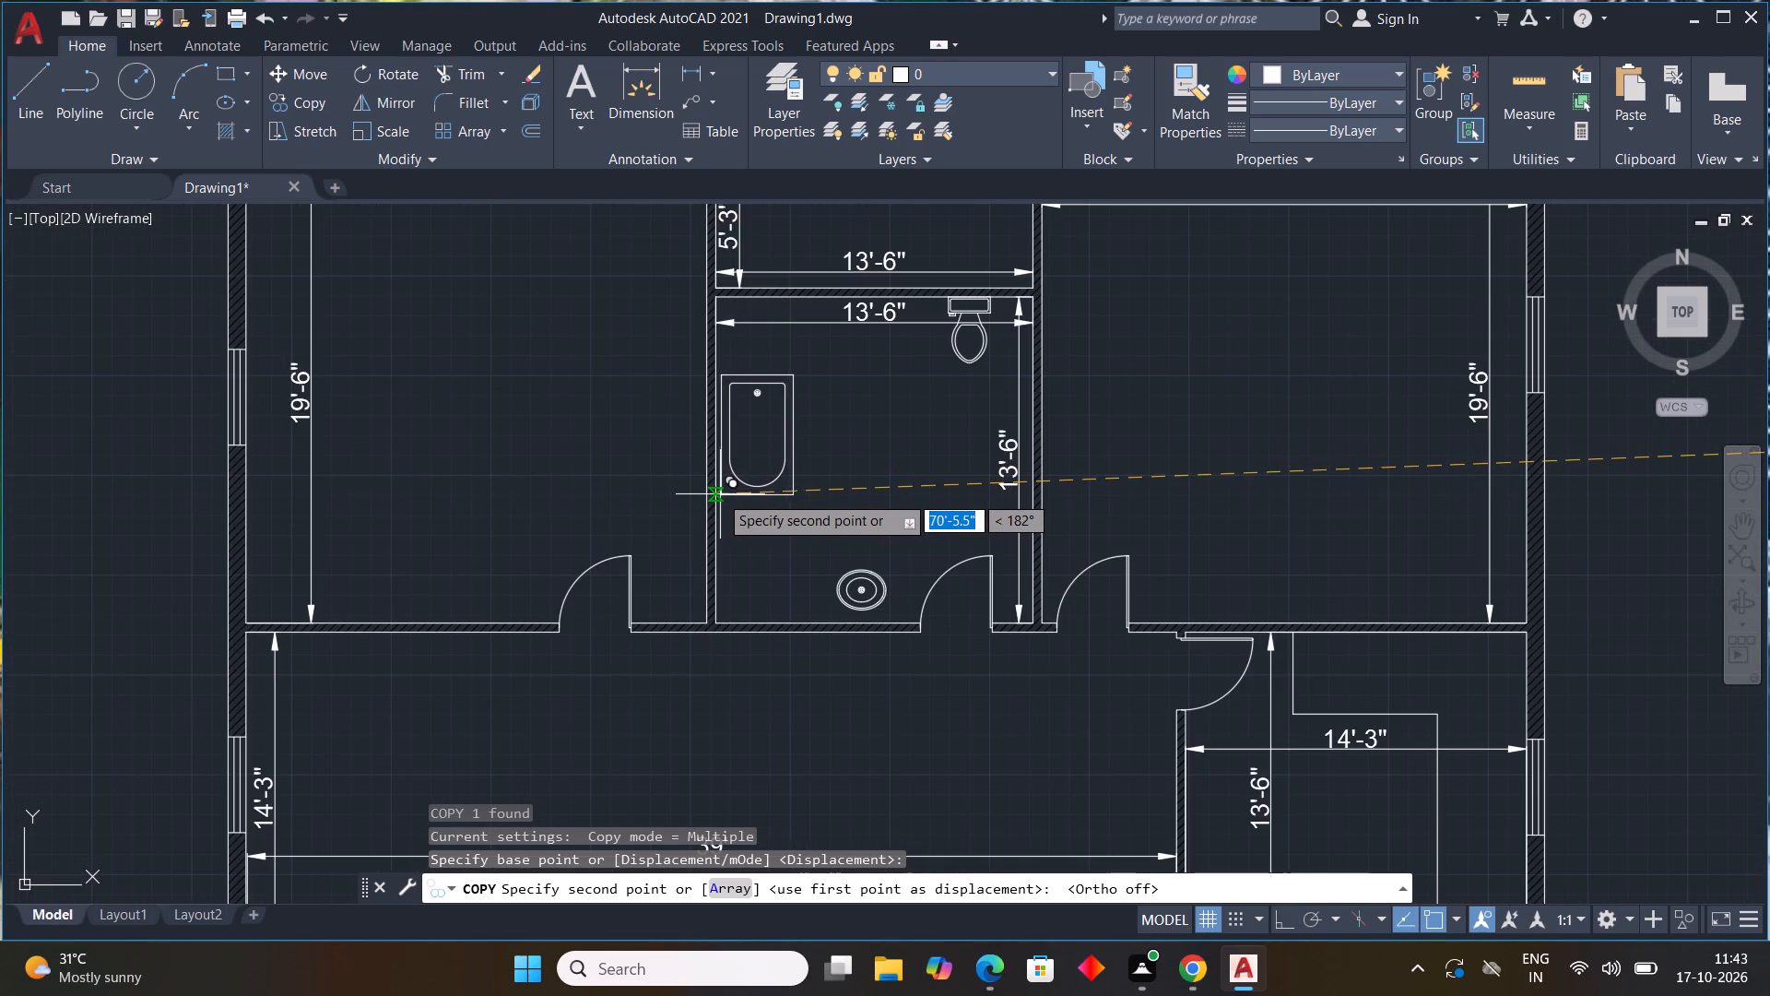
click(717, 492)
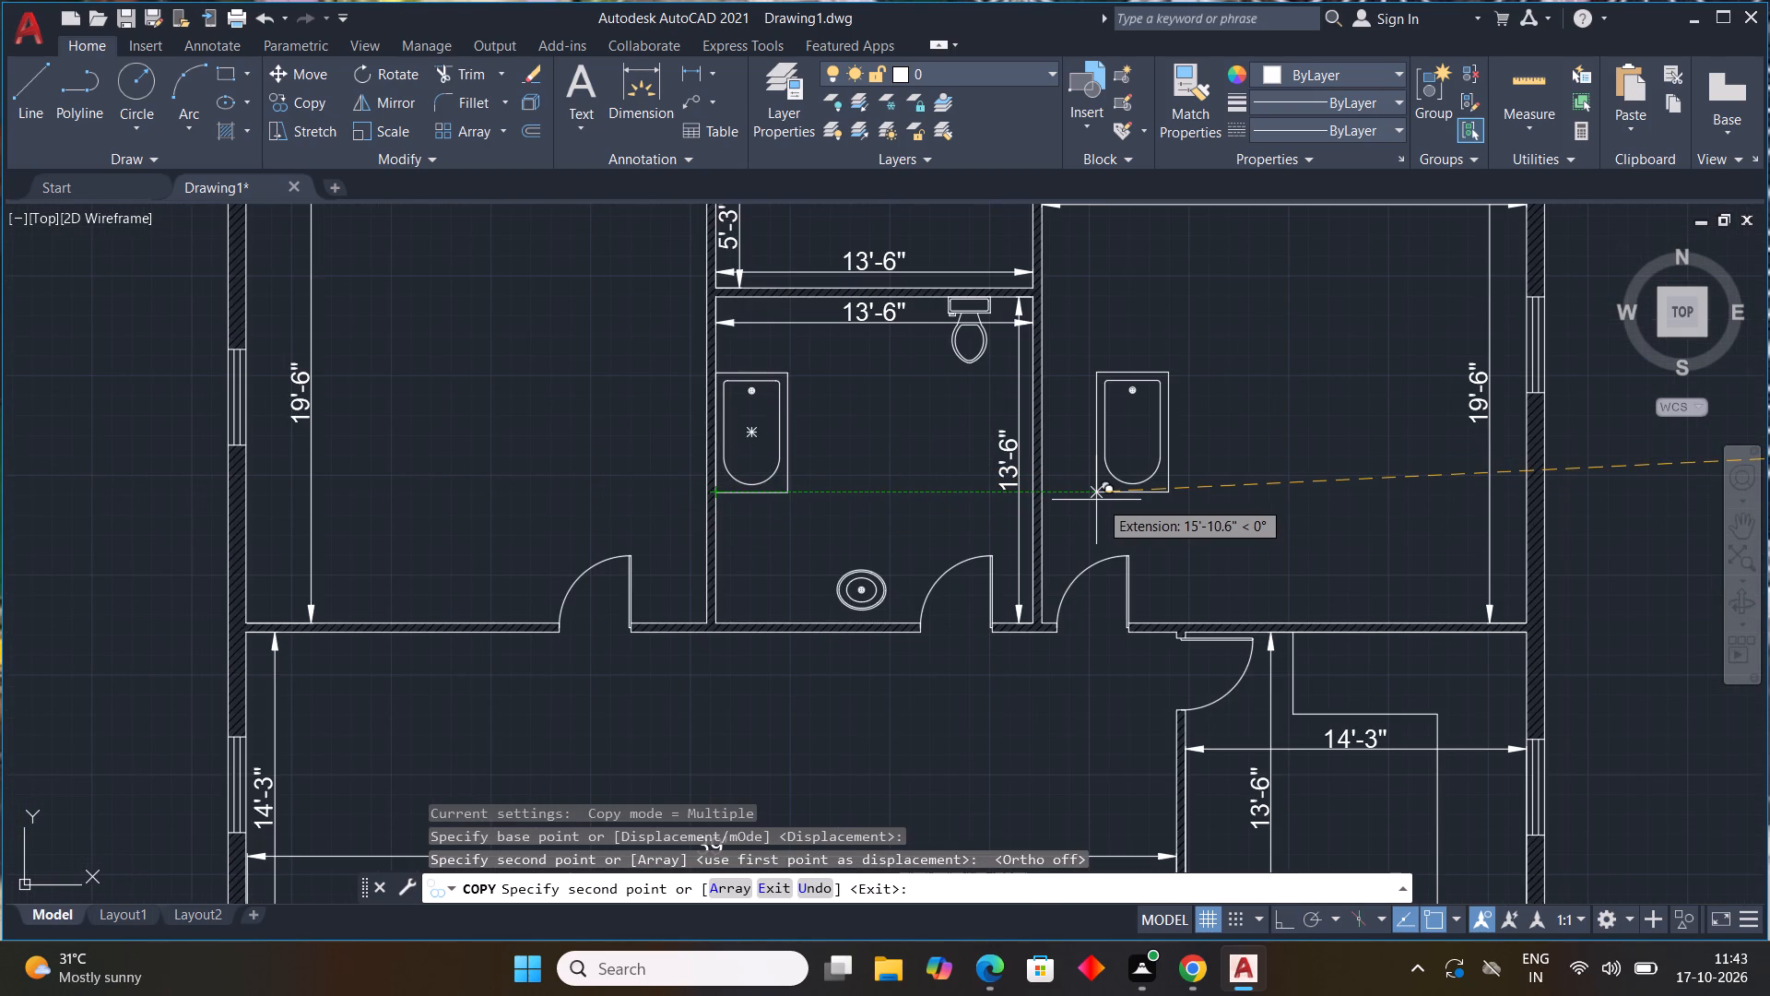
key(Escape)
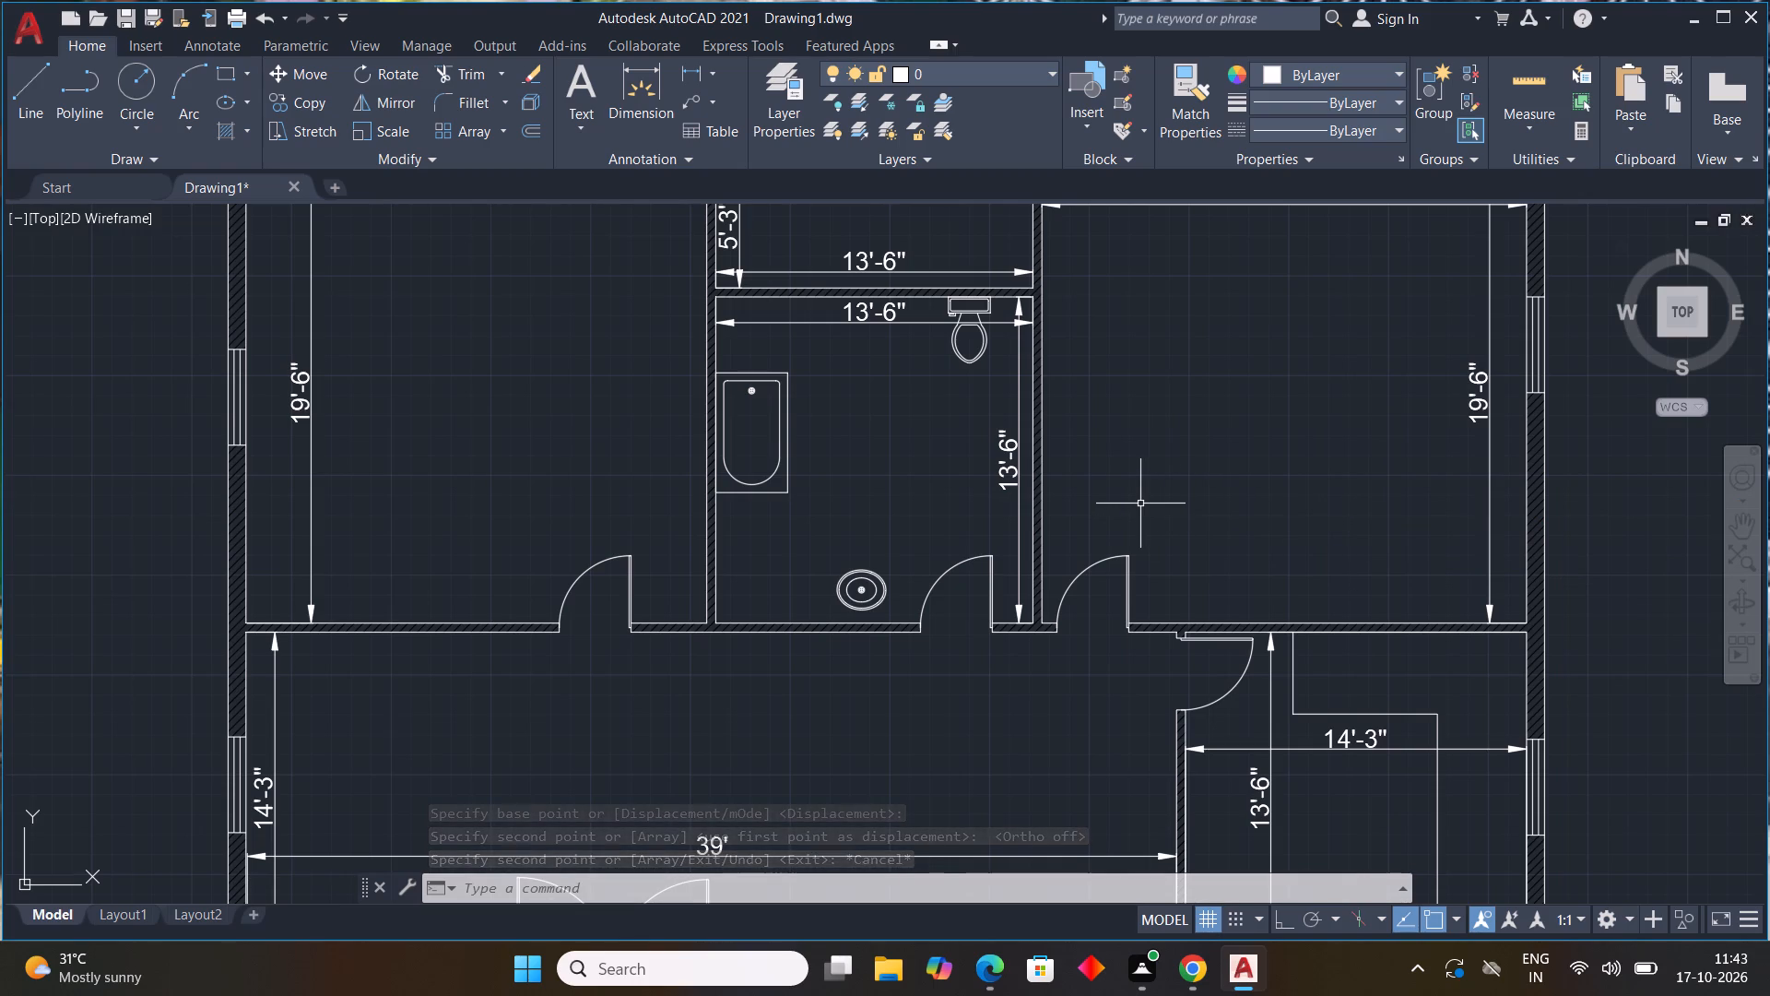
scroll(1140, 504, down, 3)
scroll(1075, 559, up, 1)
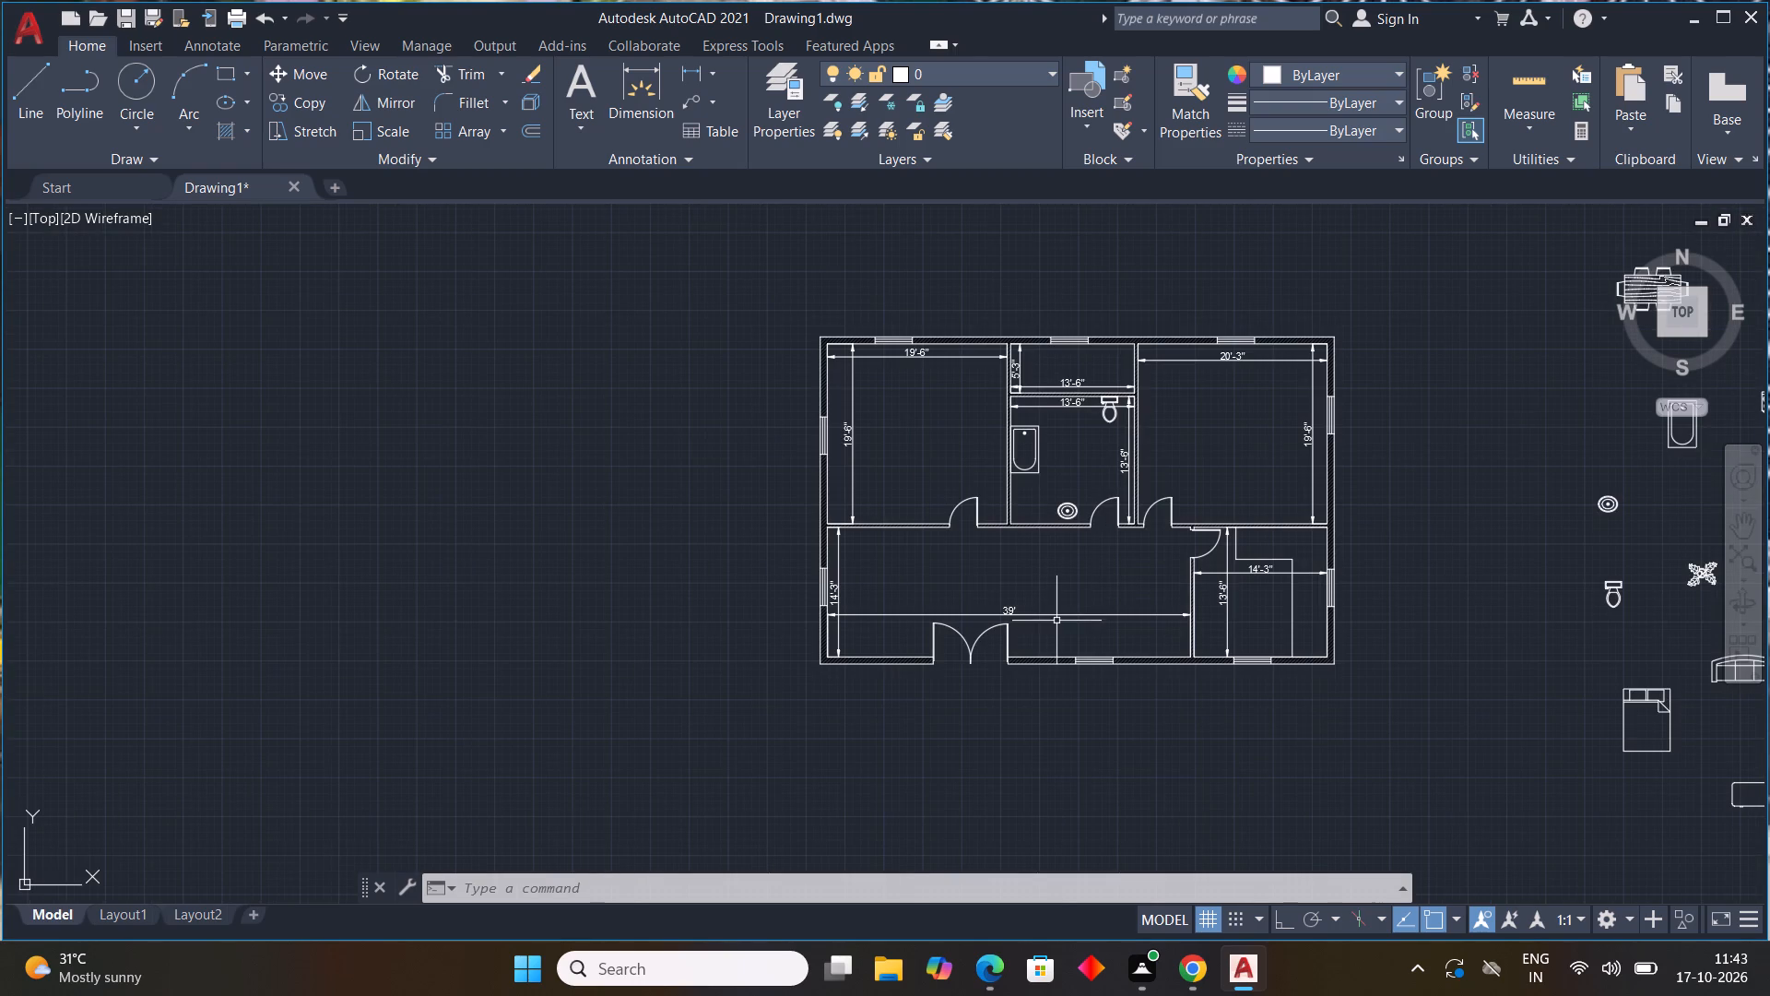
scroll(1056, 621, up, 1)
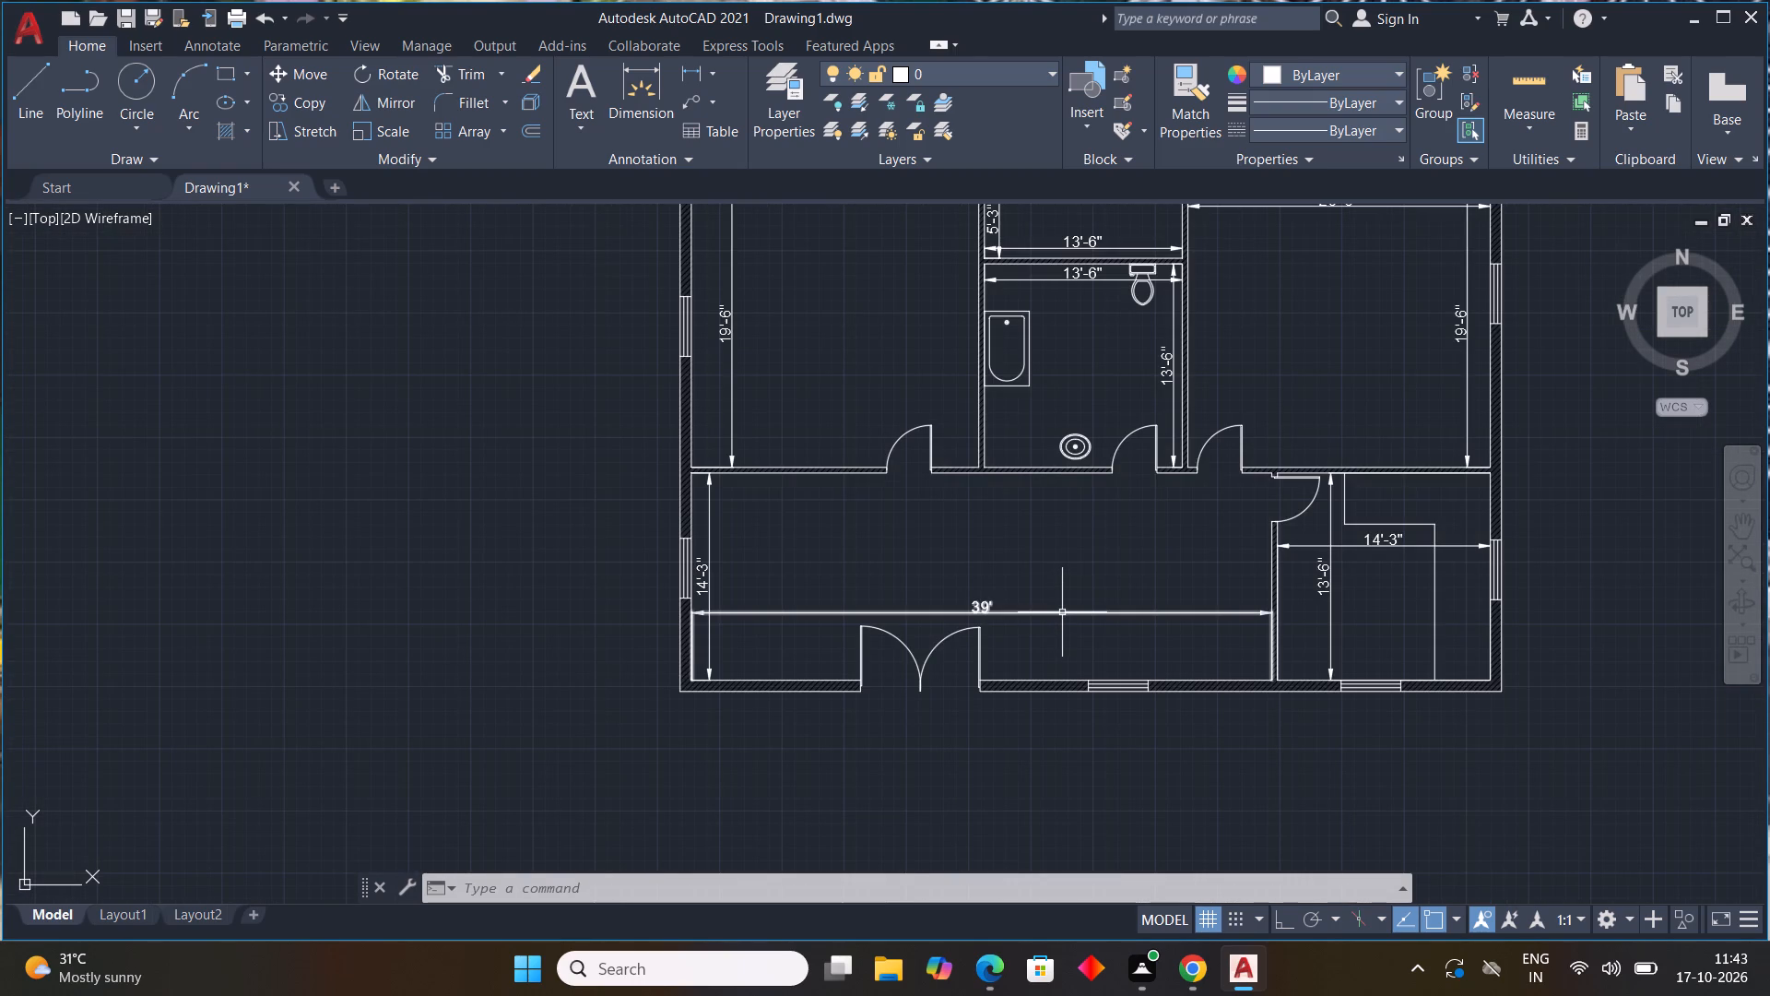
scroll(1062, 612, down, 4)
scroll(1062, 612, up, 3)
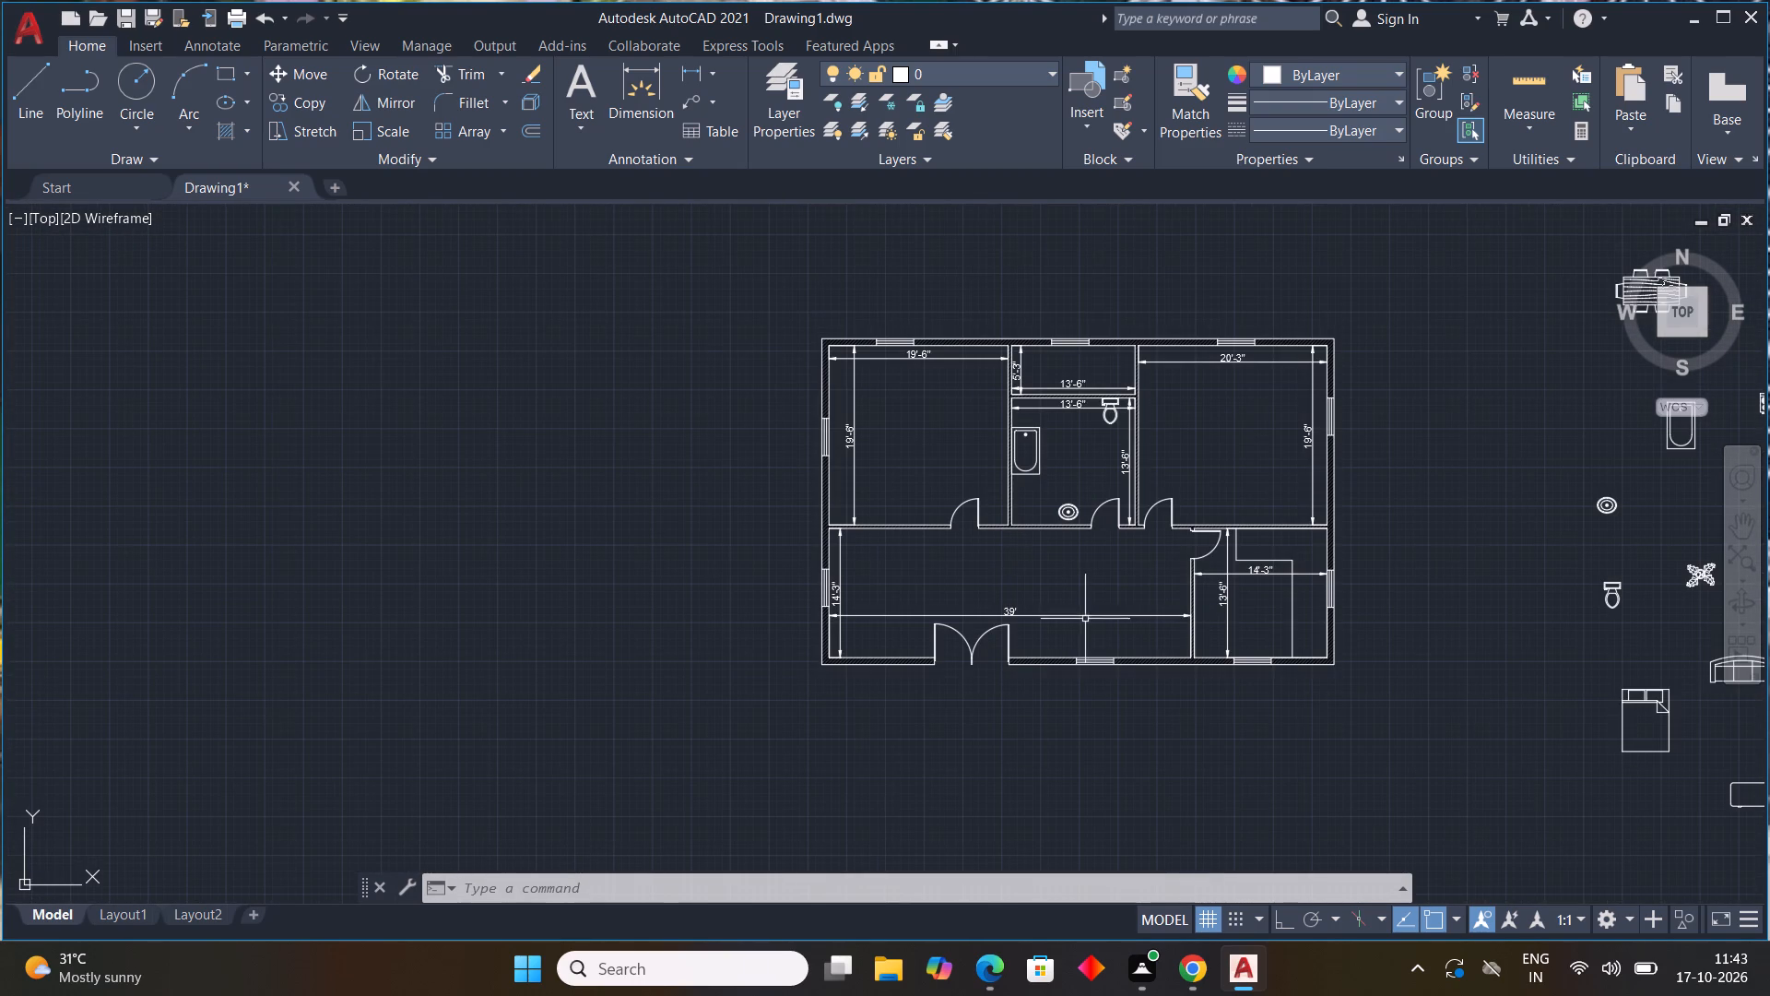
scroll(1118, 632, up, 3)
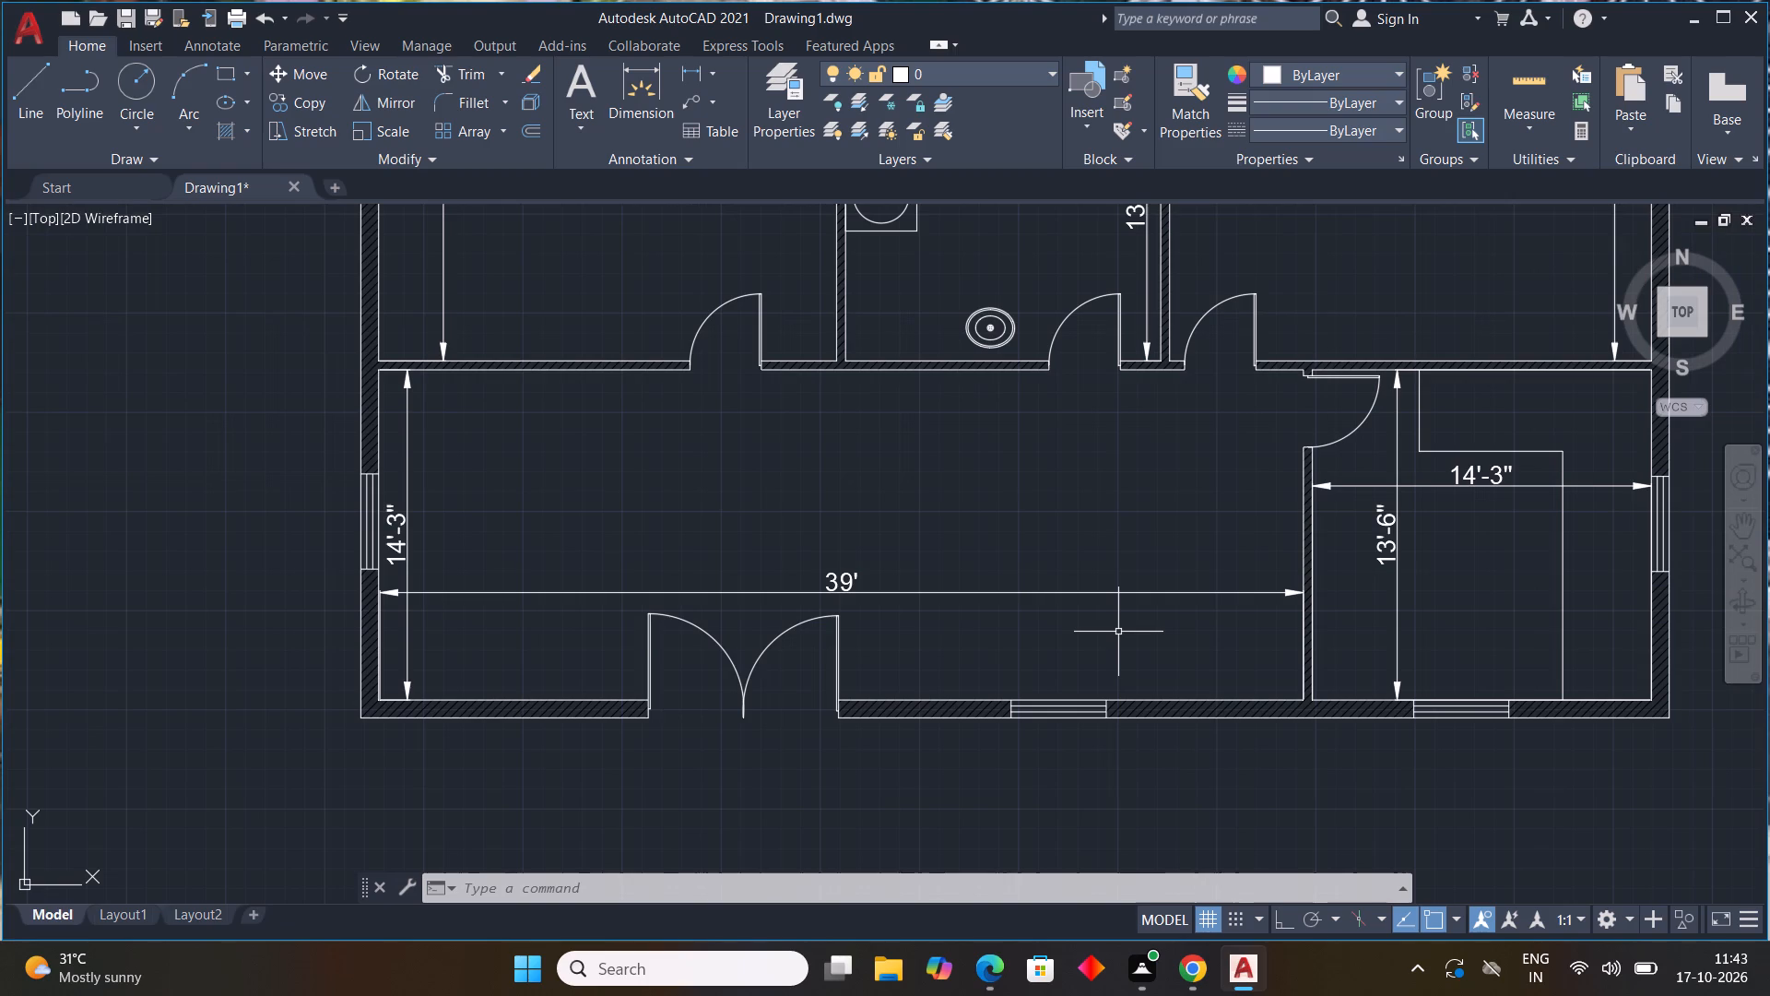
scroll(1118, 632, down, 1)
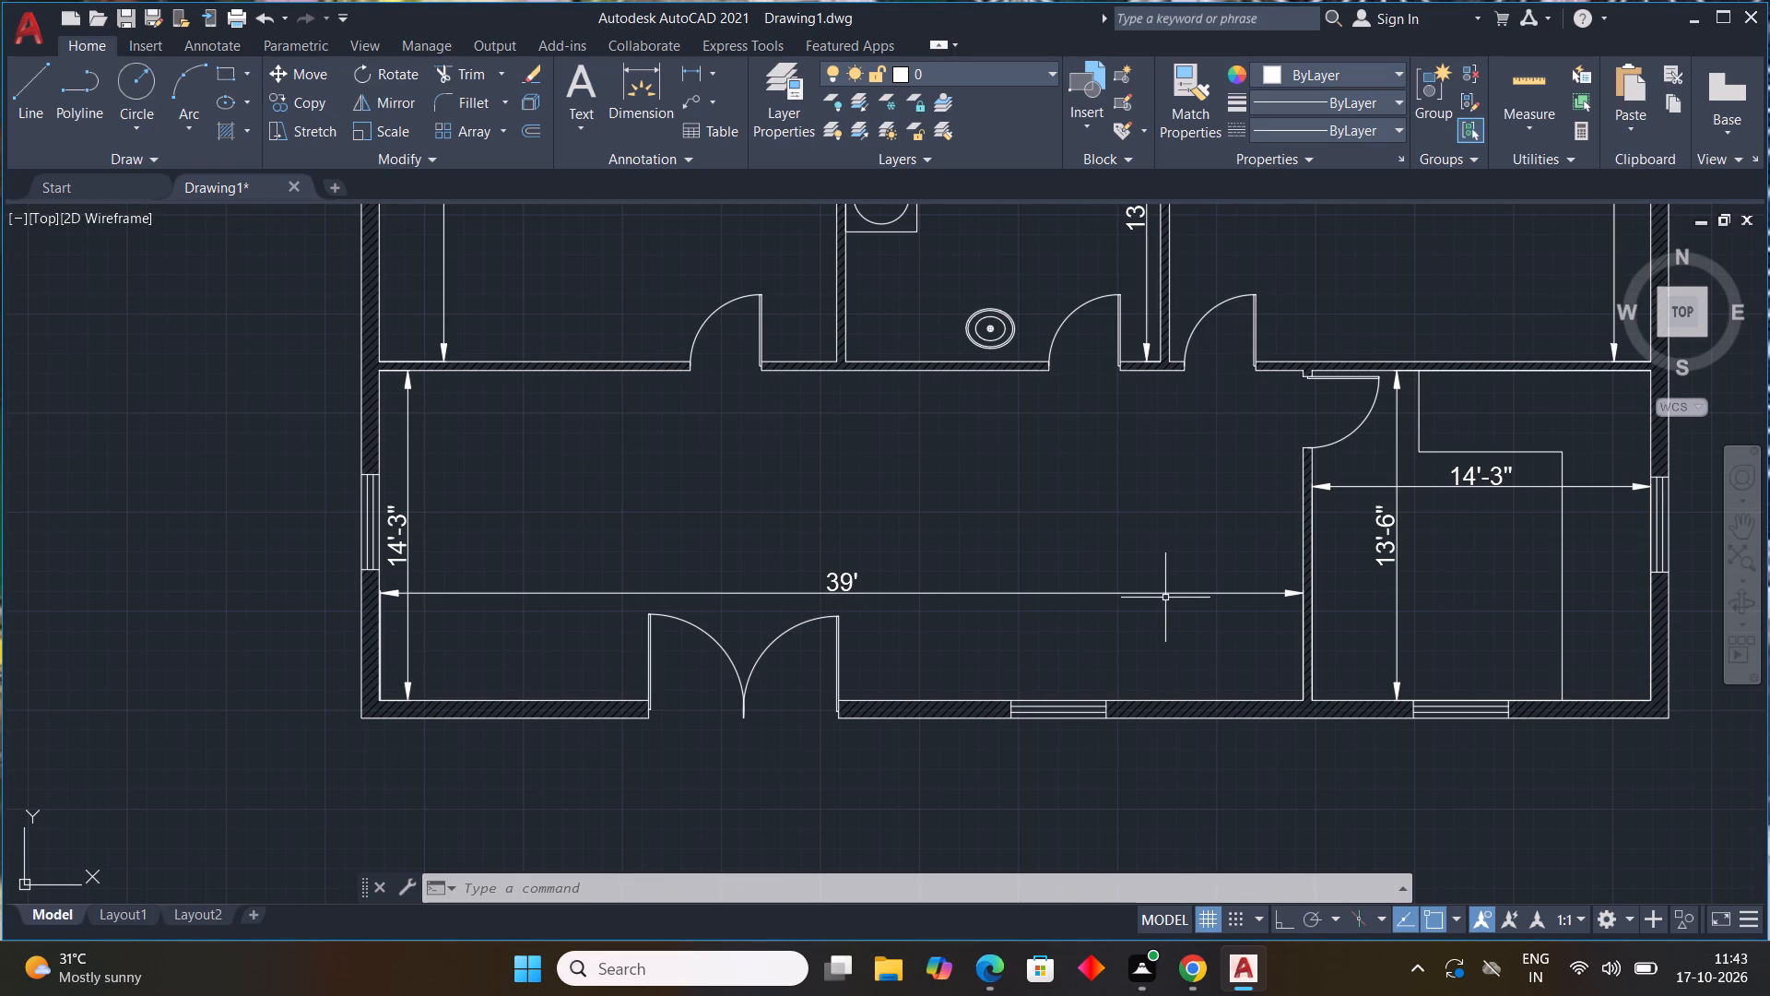
With Ortho on, rotate the loose bed block 270° so its pillows face right.
scroll(1094, 501, down, 3)
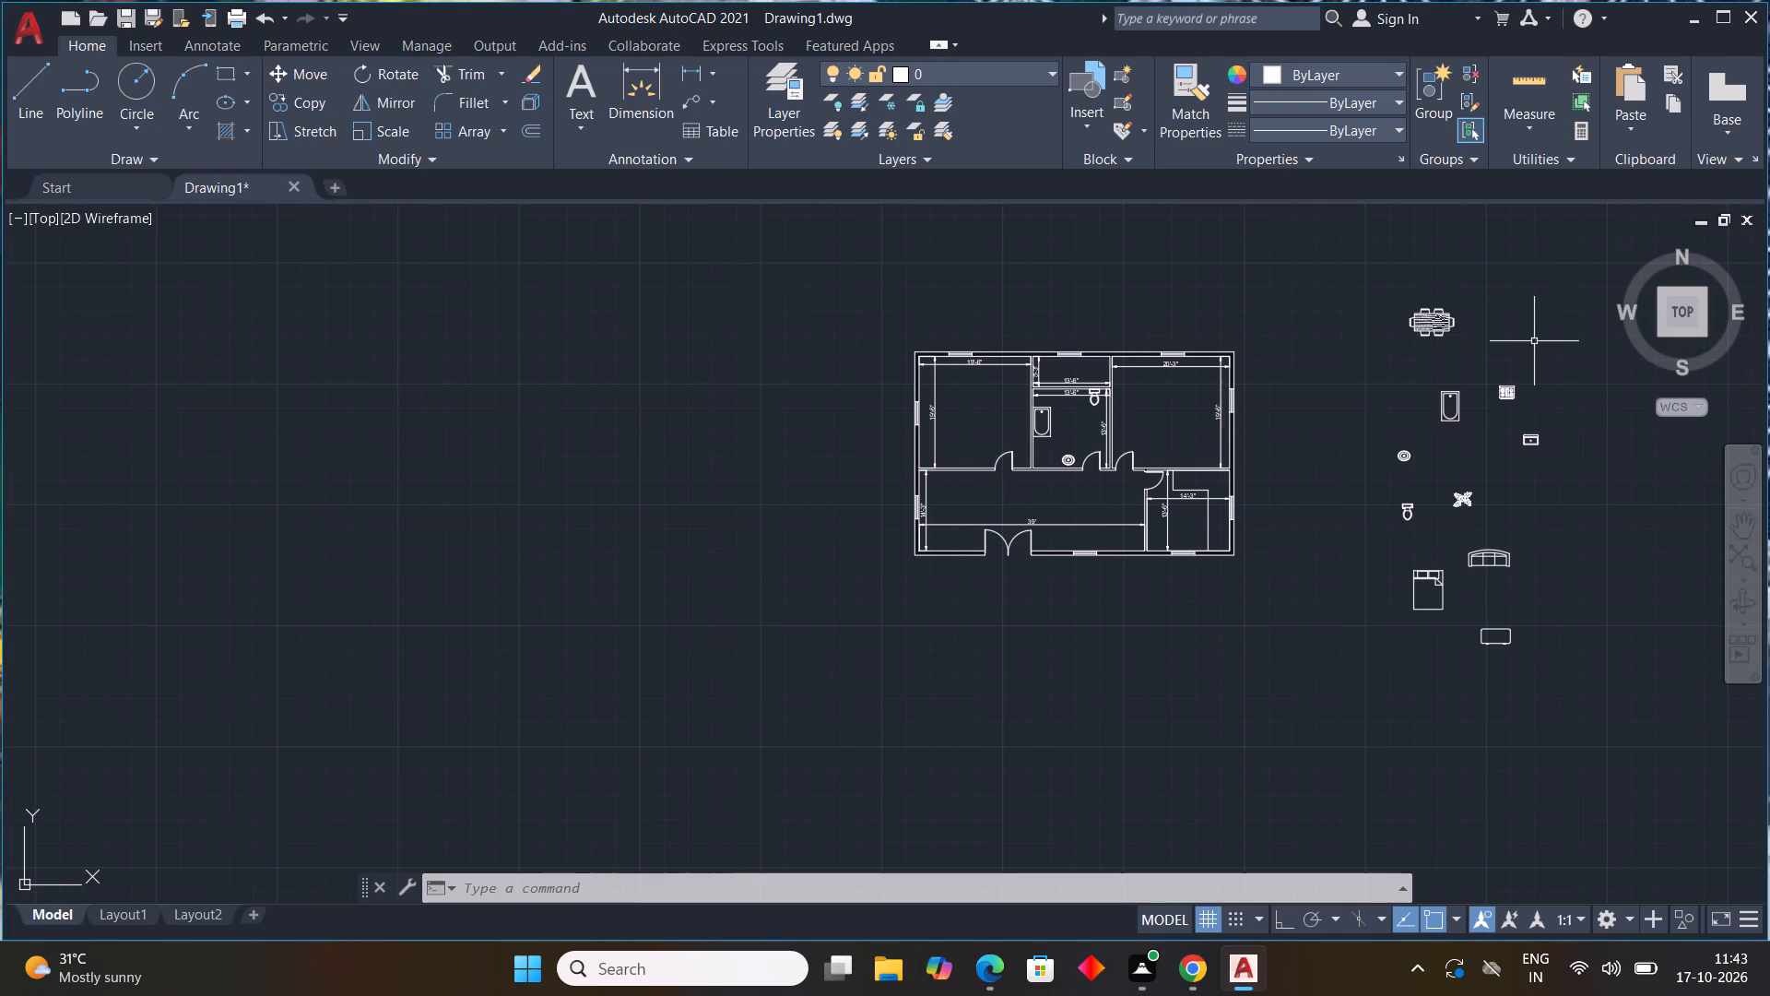
scroll(1523, 377, up, 2)
scroll(1498, 481, down, 1)
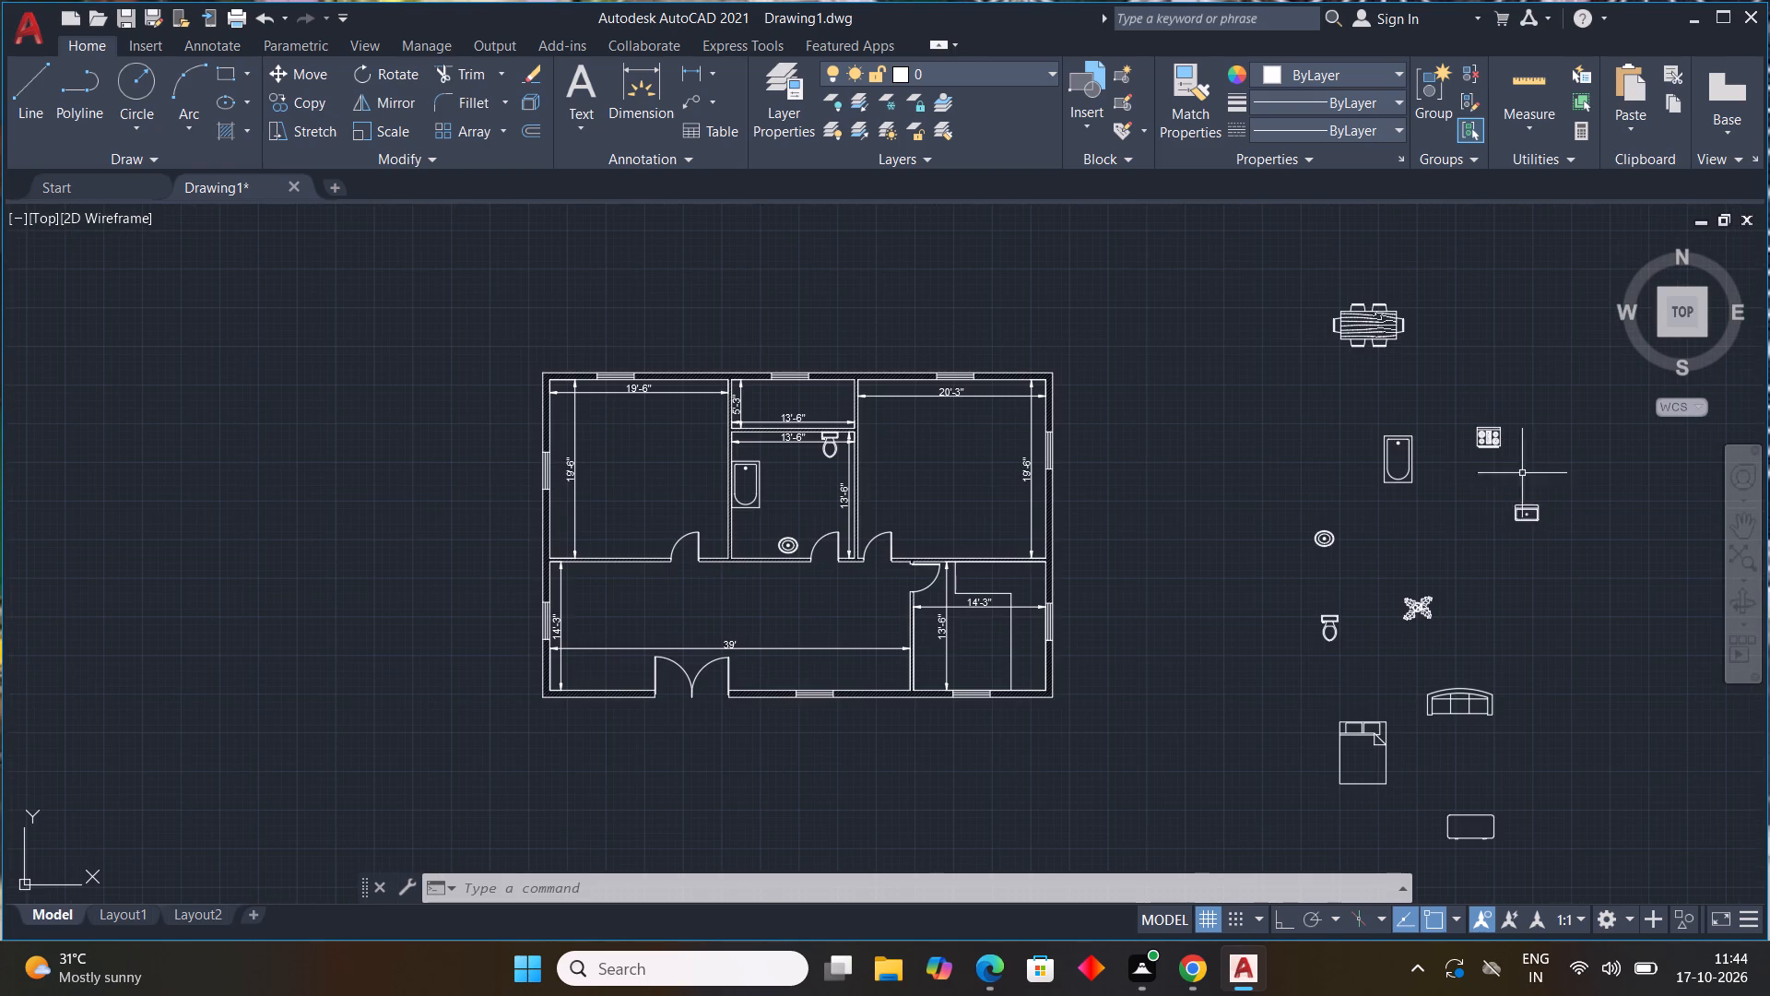
middle_drag(1502, 657, 1357, 369)
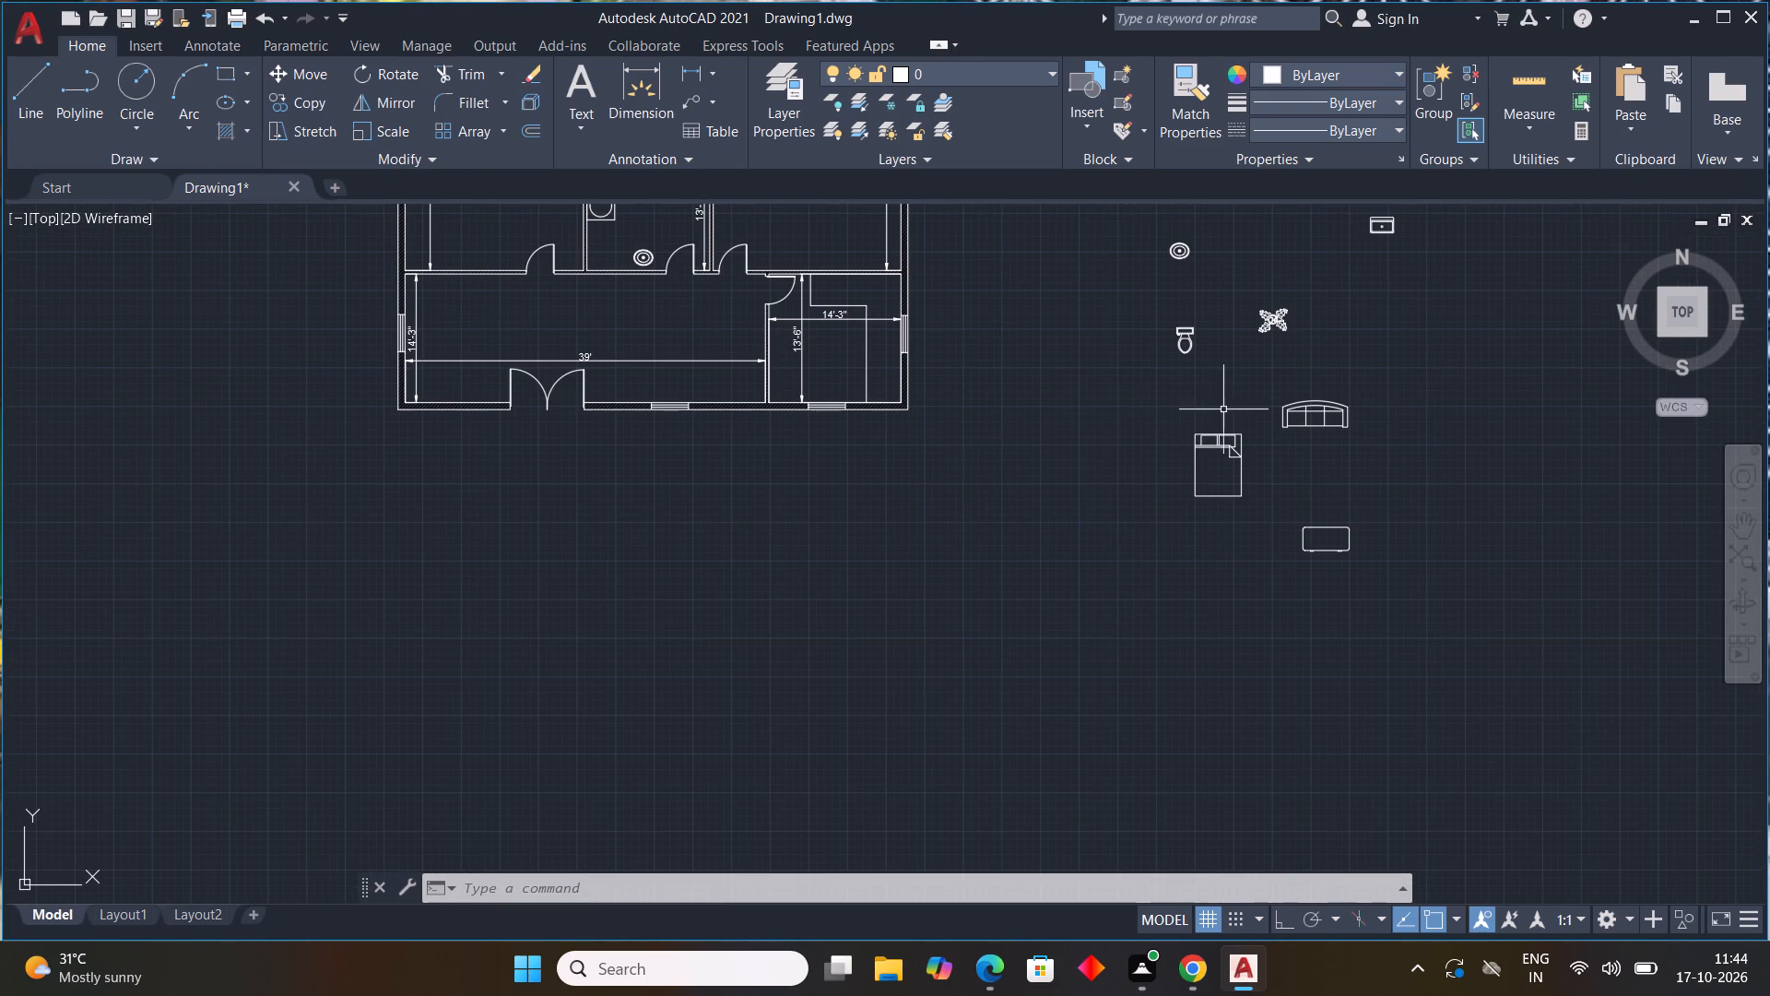
click(1234, 432)
key(r)
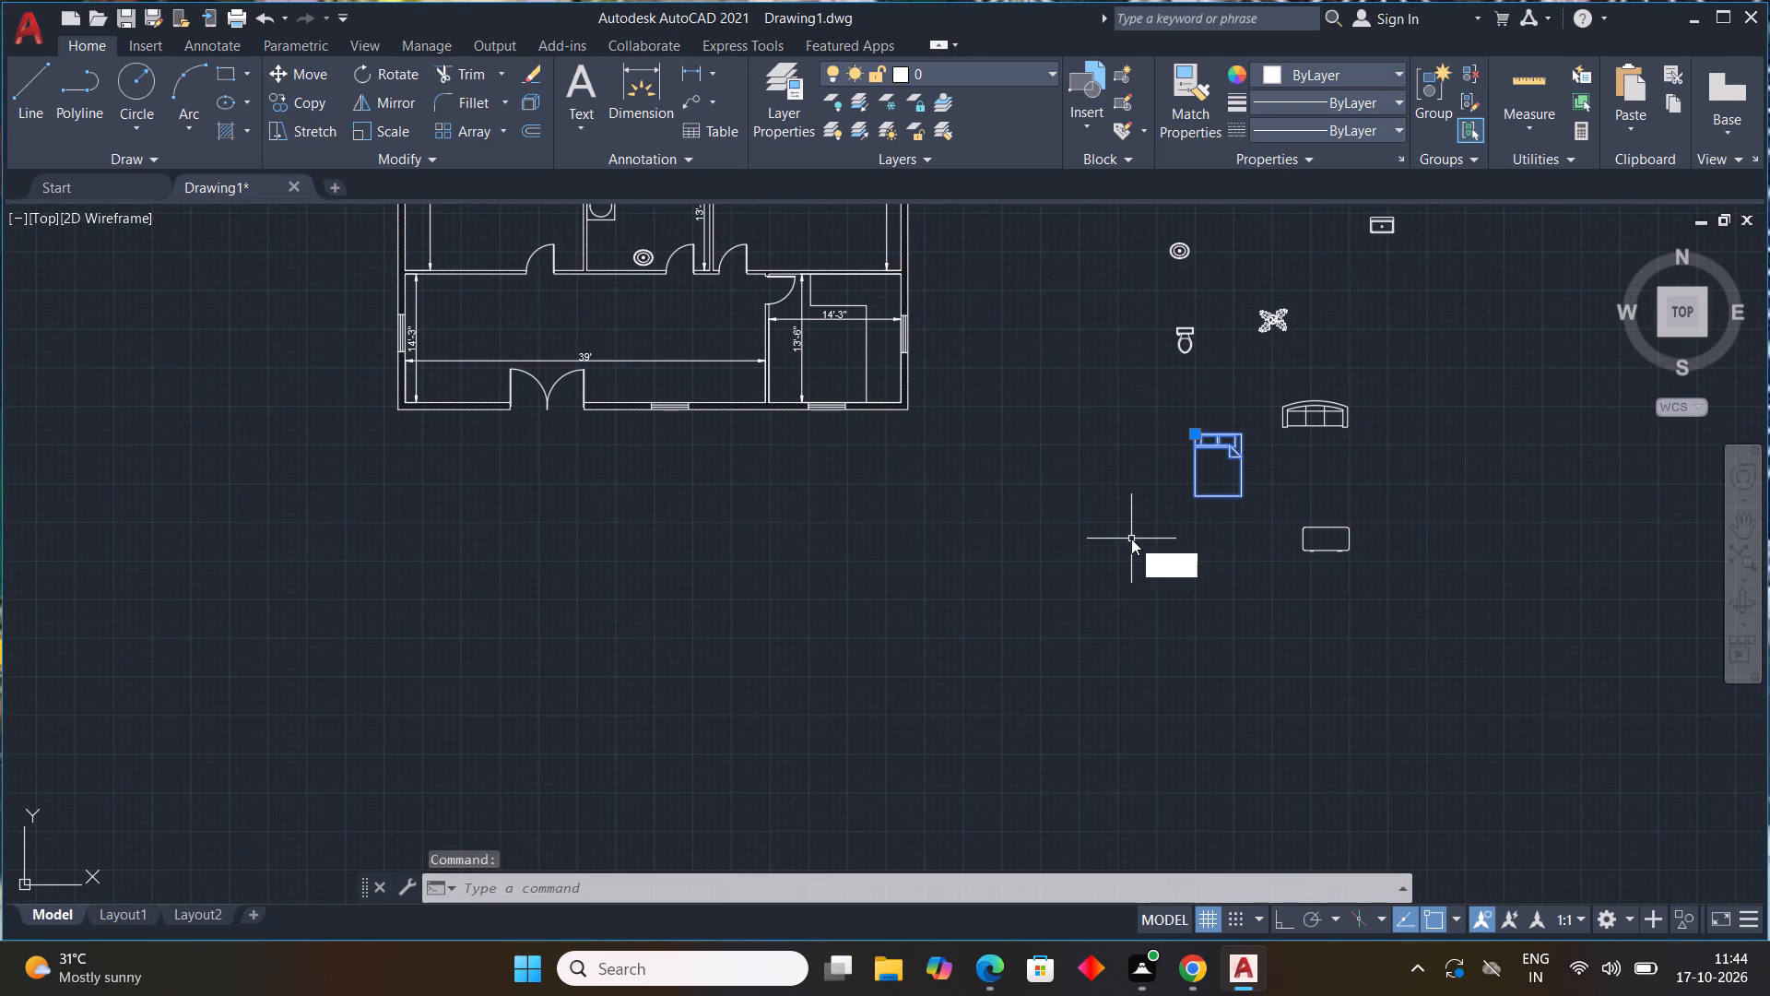
key(o)
key(space)
click(1230, 433)
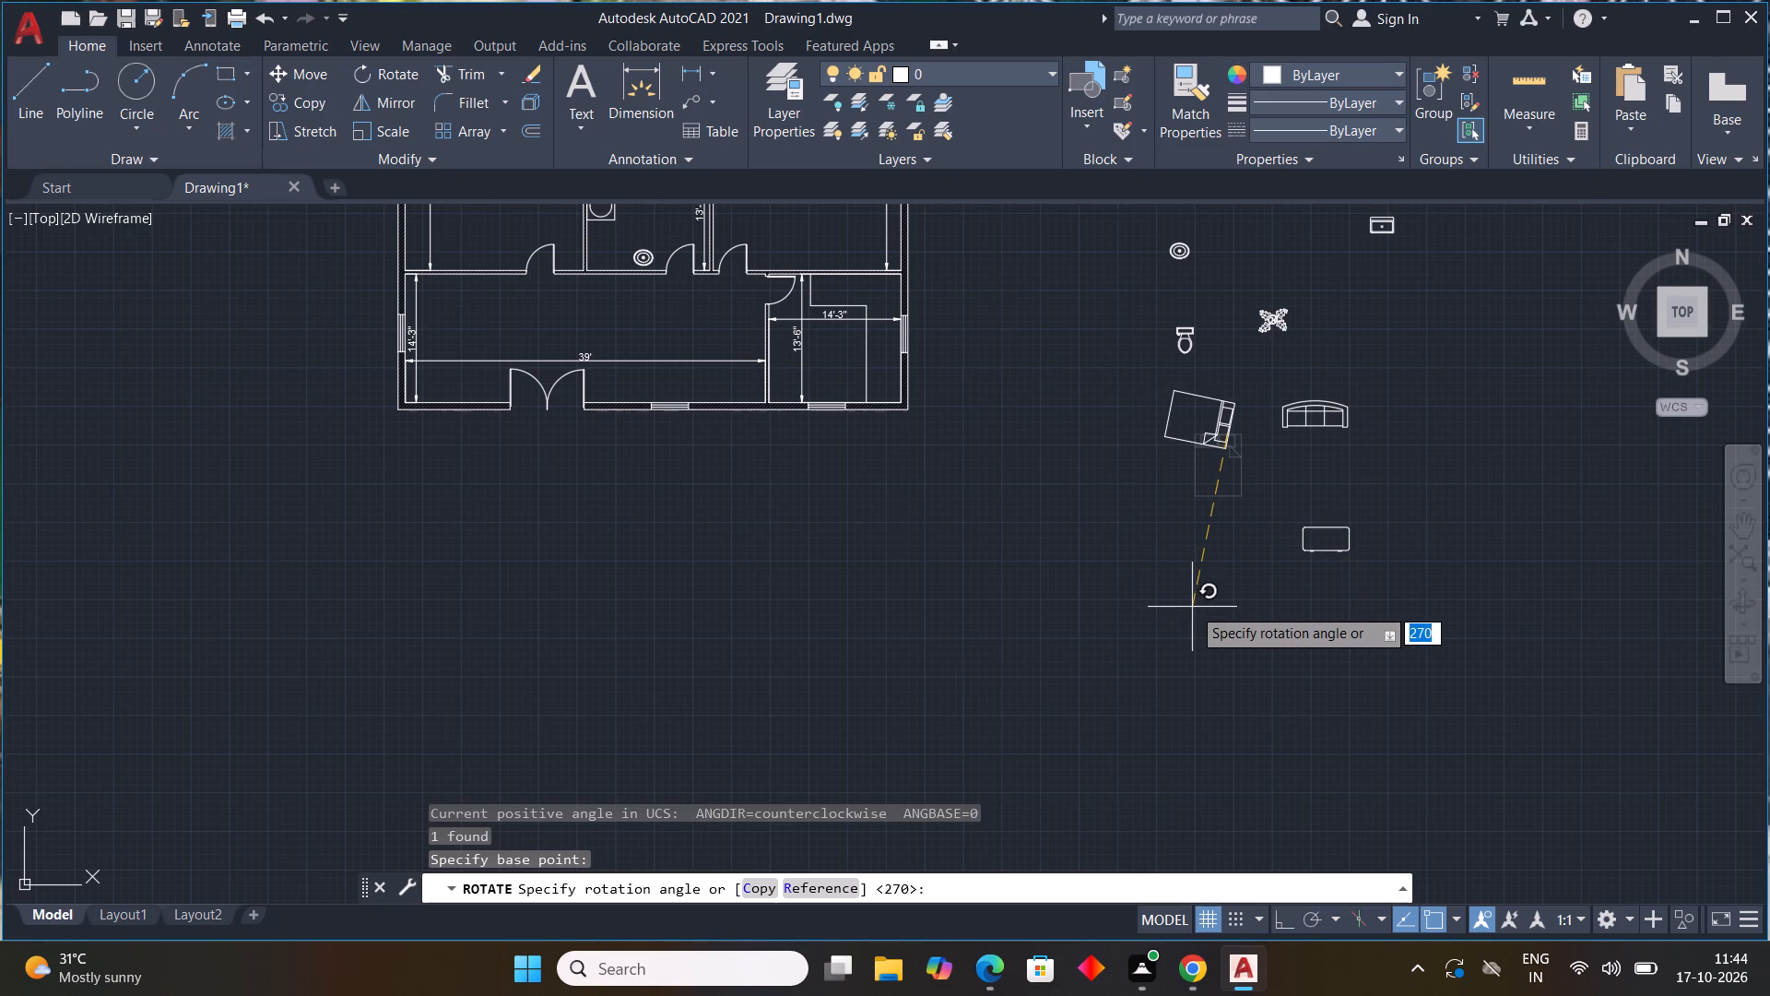
key(F8)
click(1196, 607)
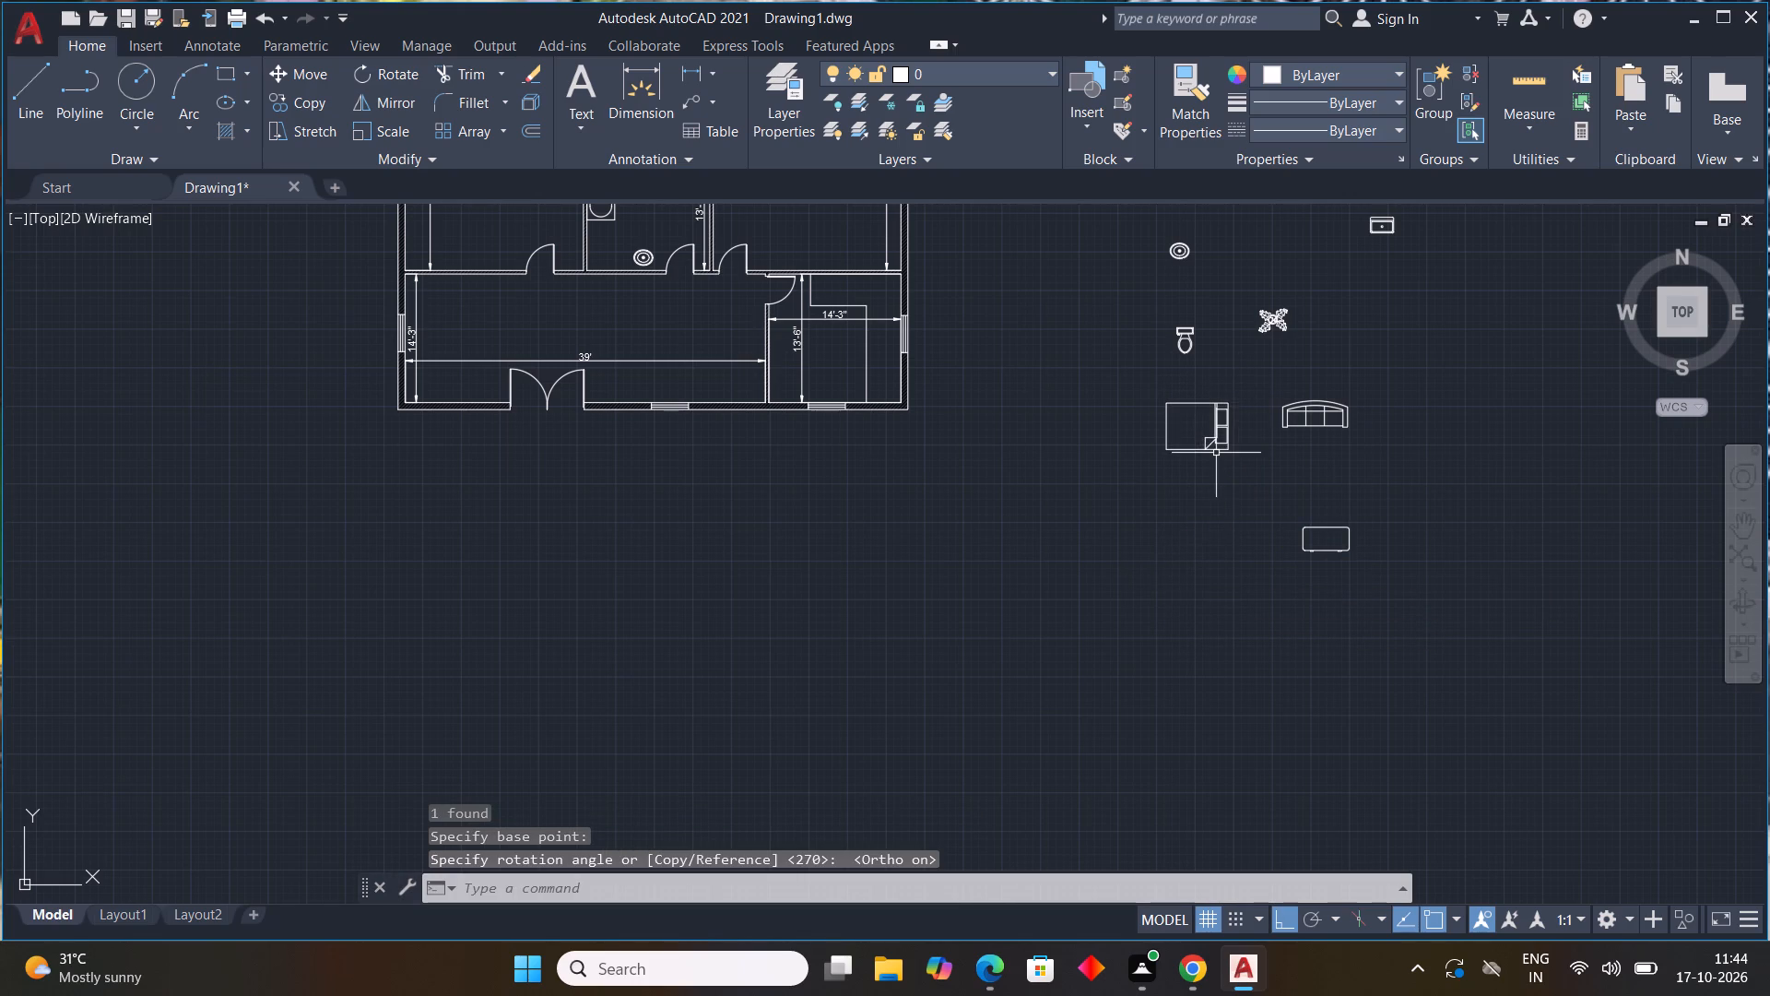
With Ortho off, copy the rotated bed into the 20'-3" by 19'-6" room, its pillows toward the right wall's window.
click(1218, 444)
text(CO)
key(space)
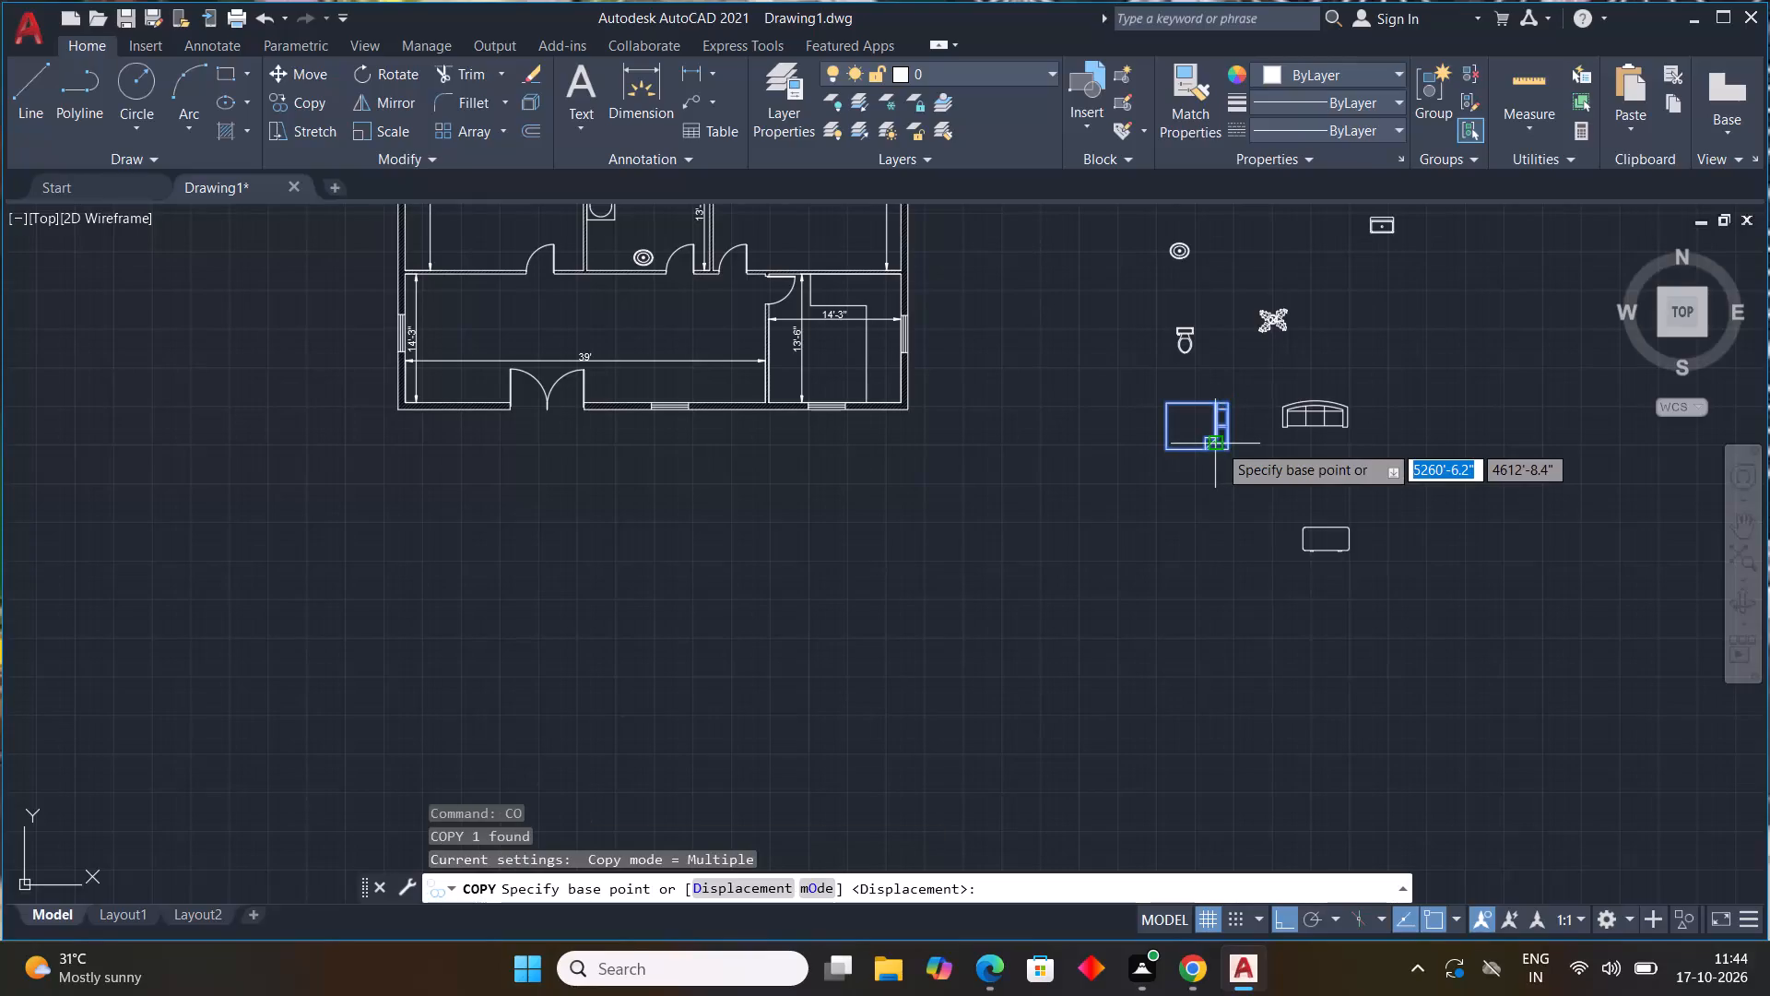
click(1218, 444)
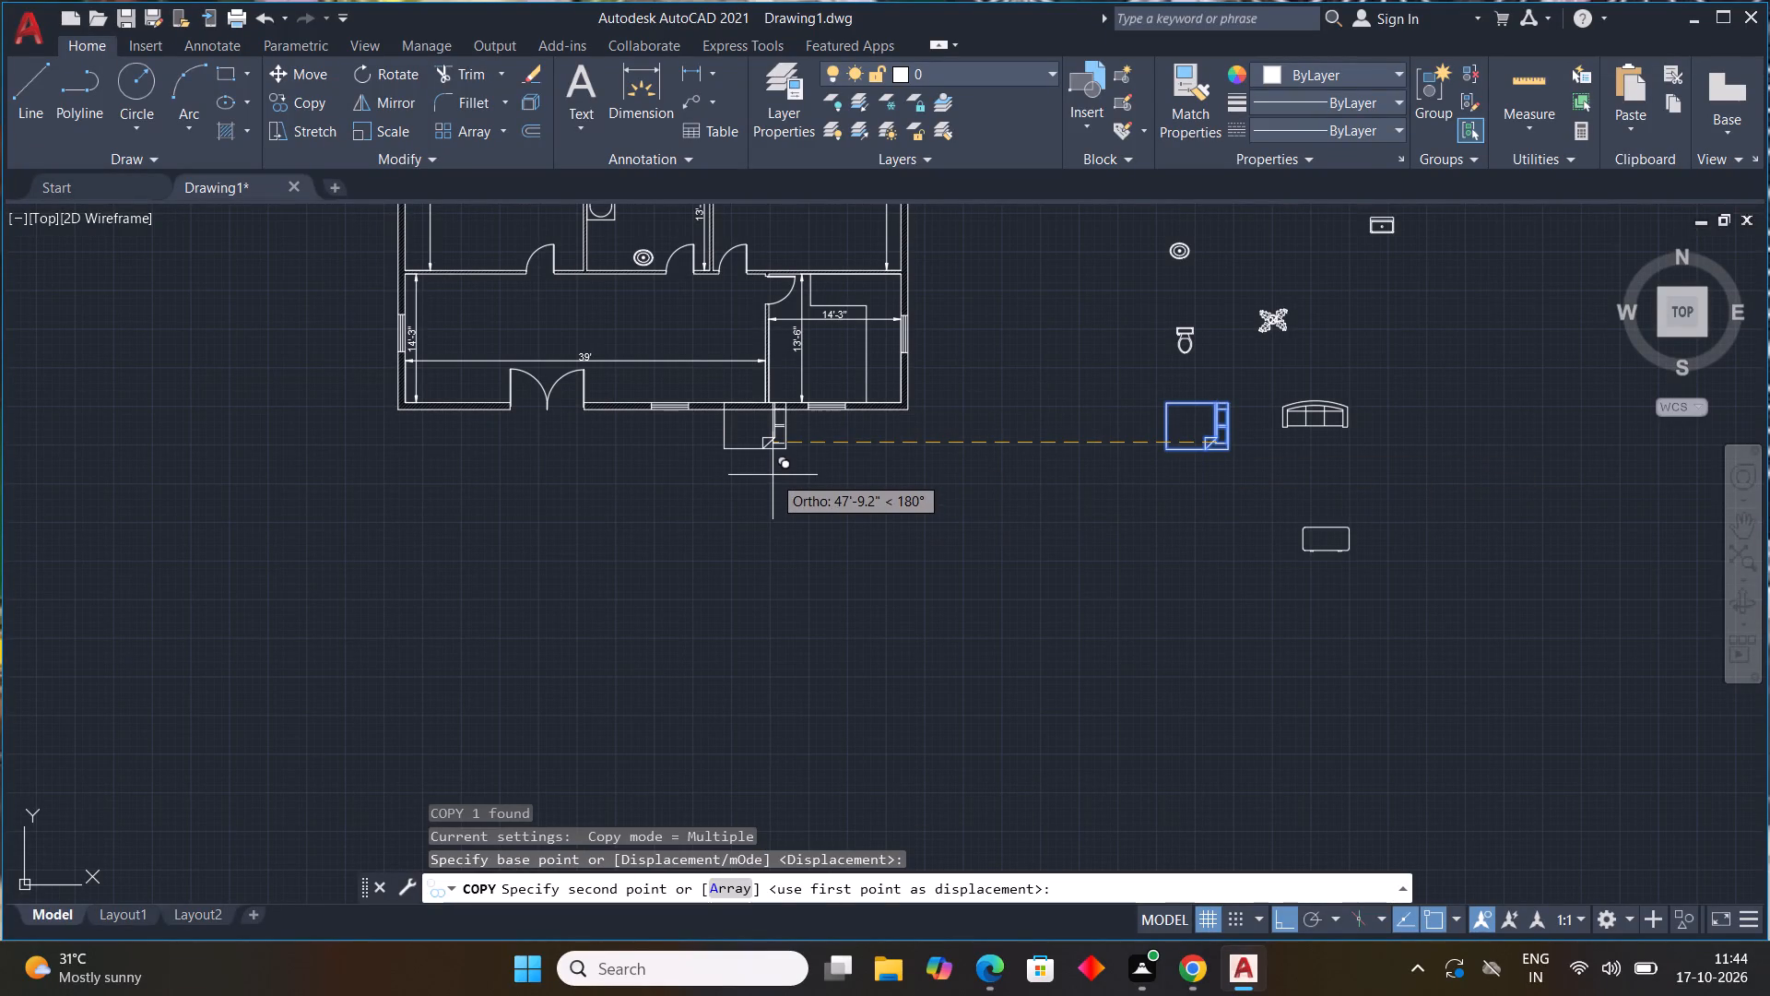
key(F8)
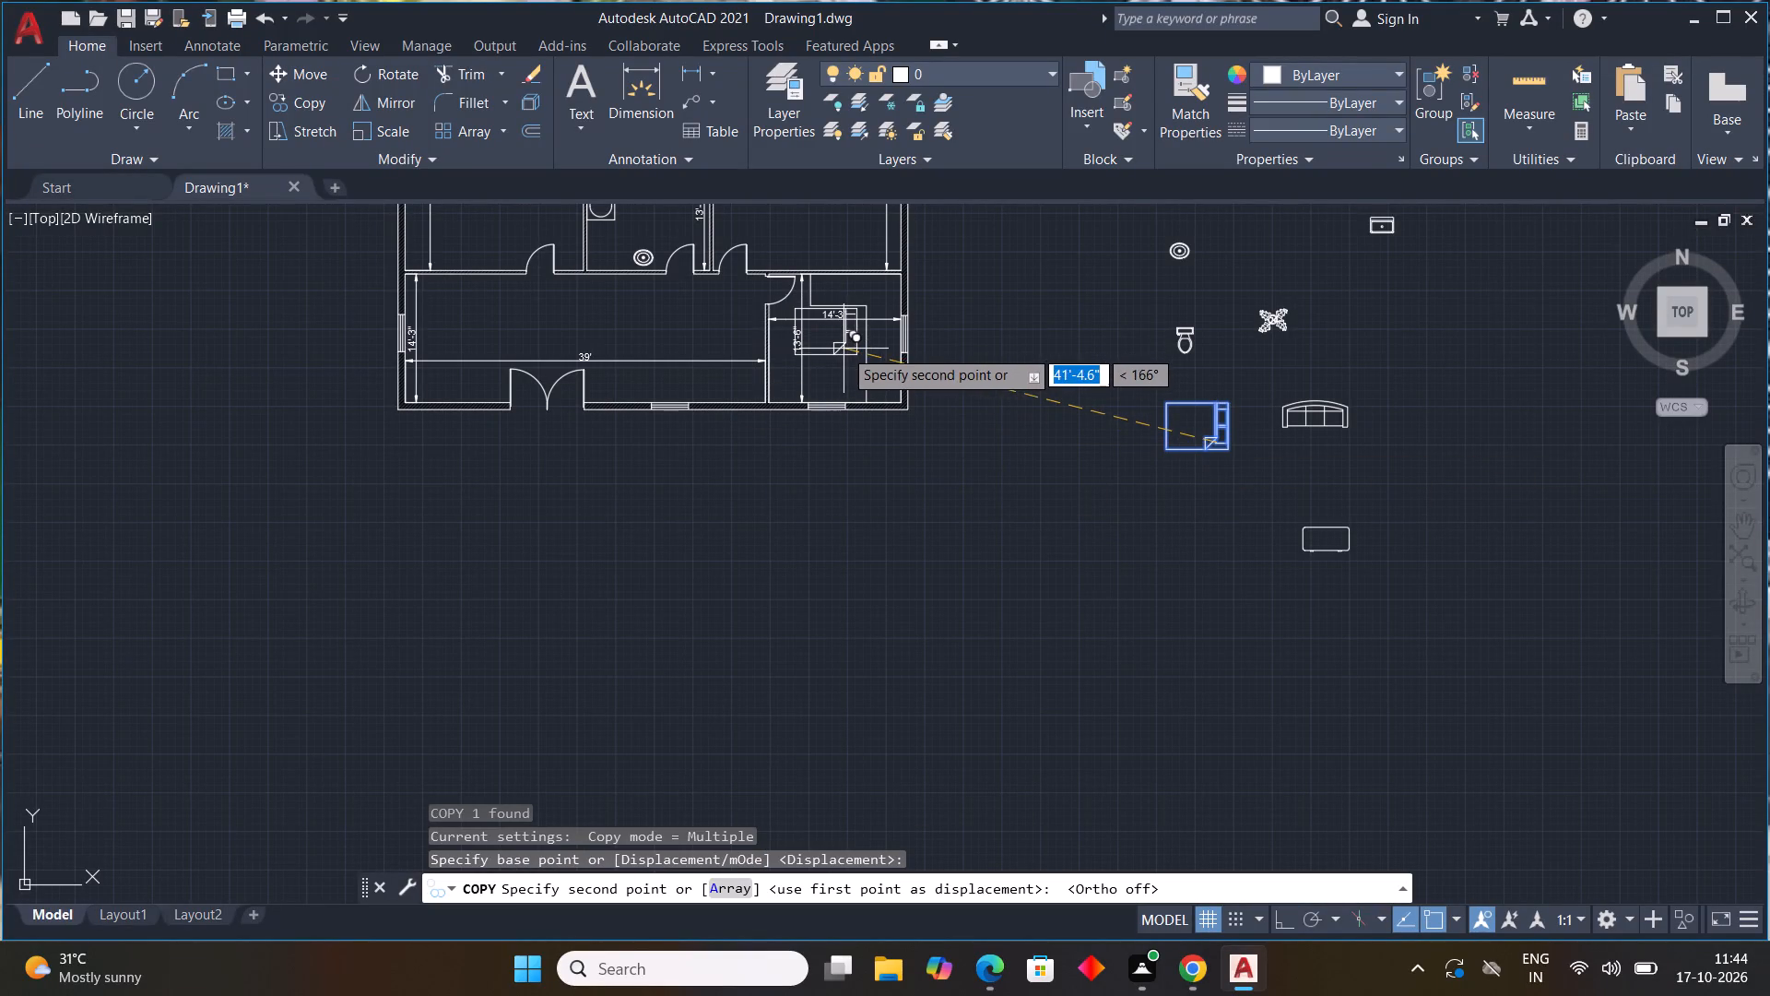
middle_drag(844, 349, 934, 705)
scroll(926, 541, up, 2)
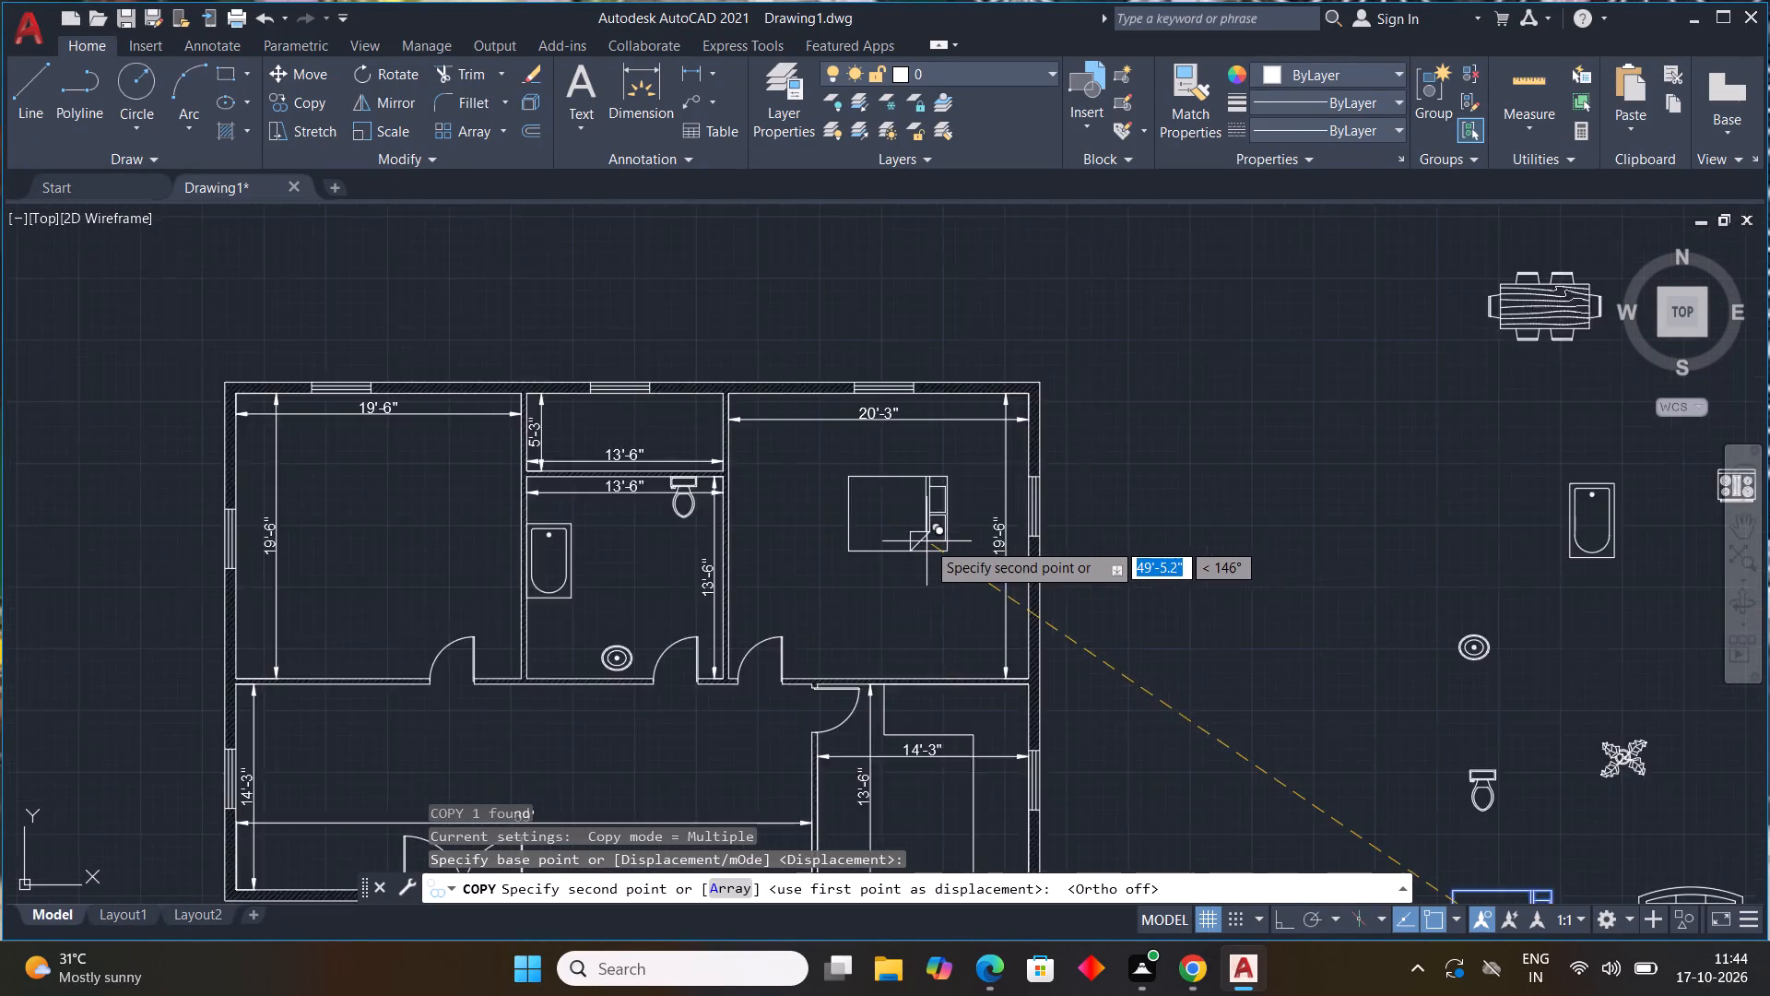
scroll(926, 541, up, 1)
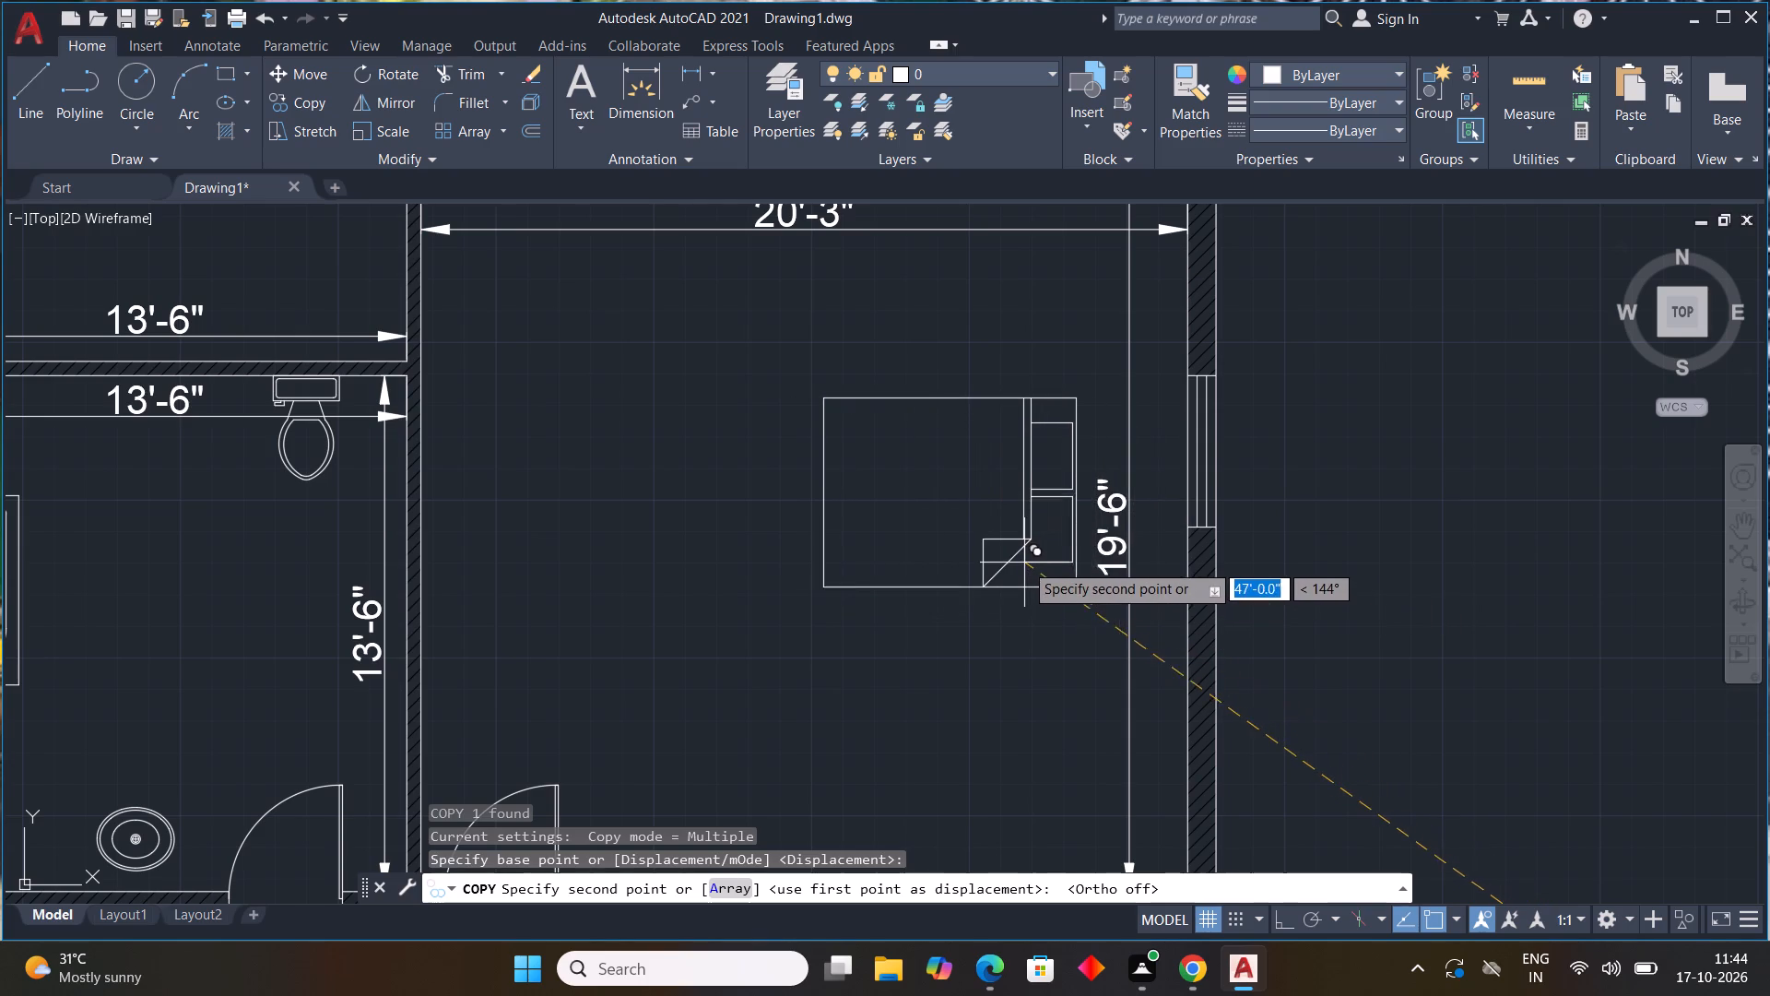
click(1017, 558)
scroll(1215, 703, down, 1)
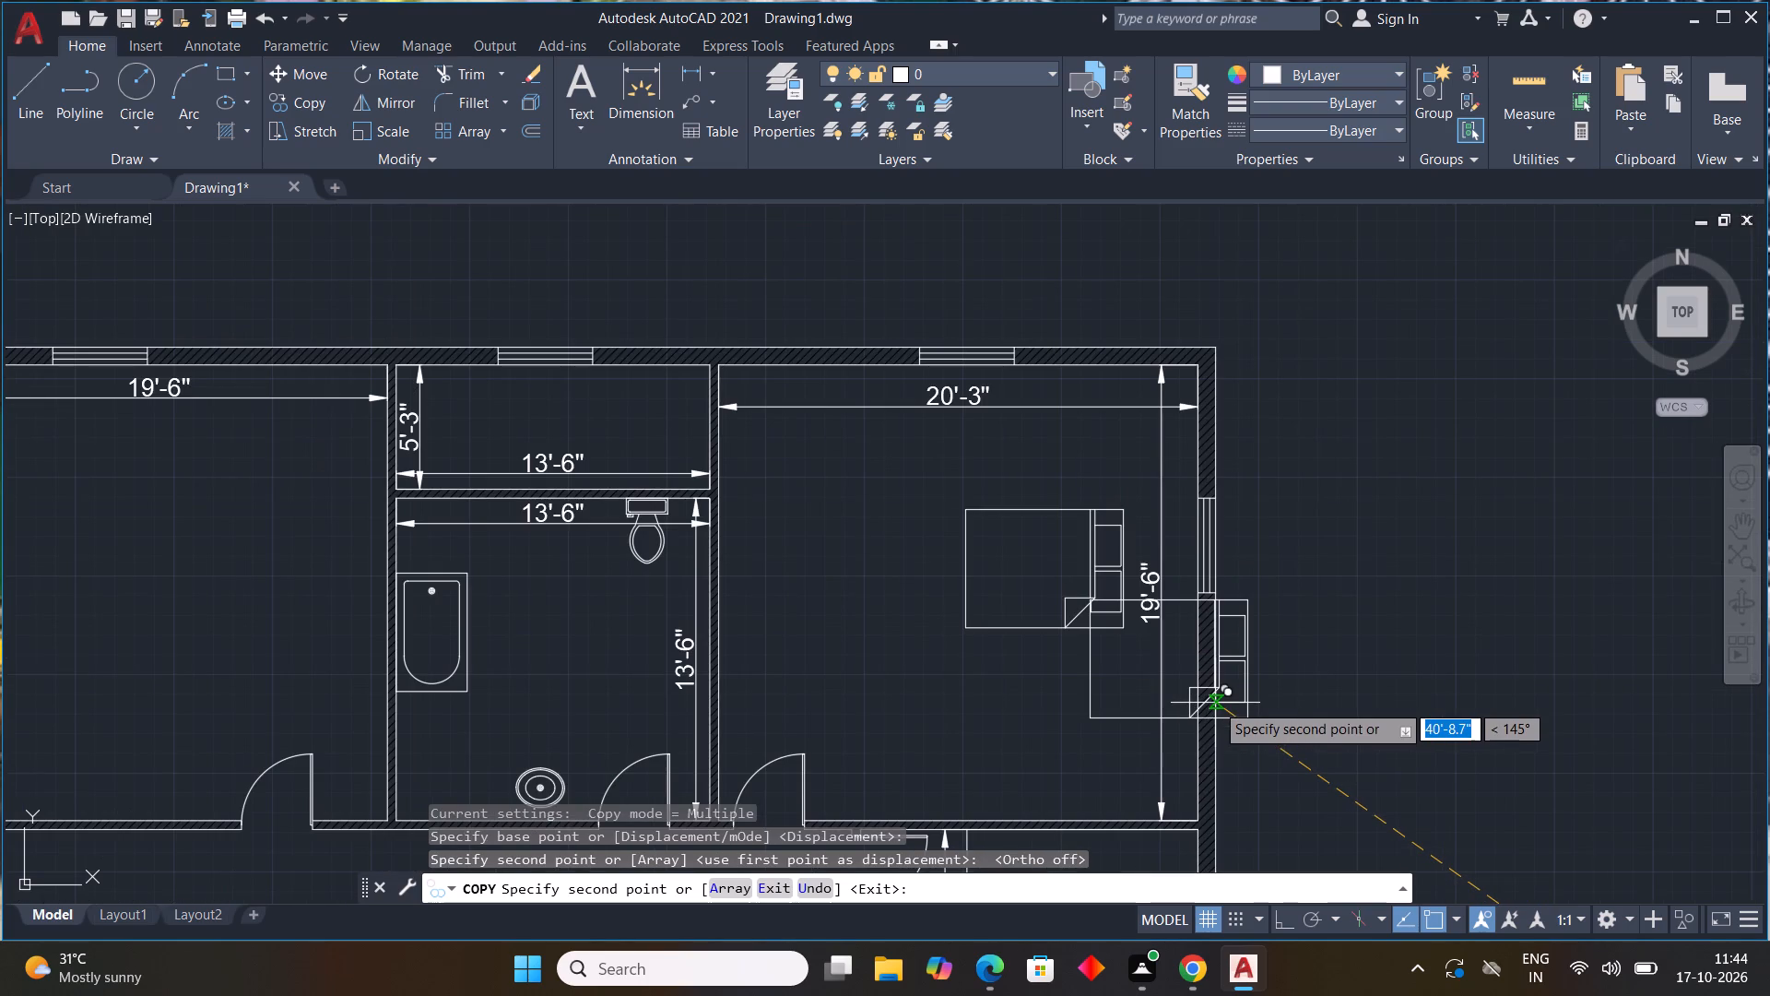
key(Escape)
Copy the rotated bed into the 19'-6" by 19'-6" room, its pillows toward the wall shared with the bathroom.
scroll(1239, 694, down, 2)
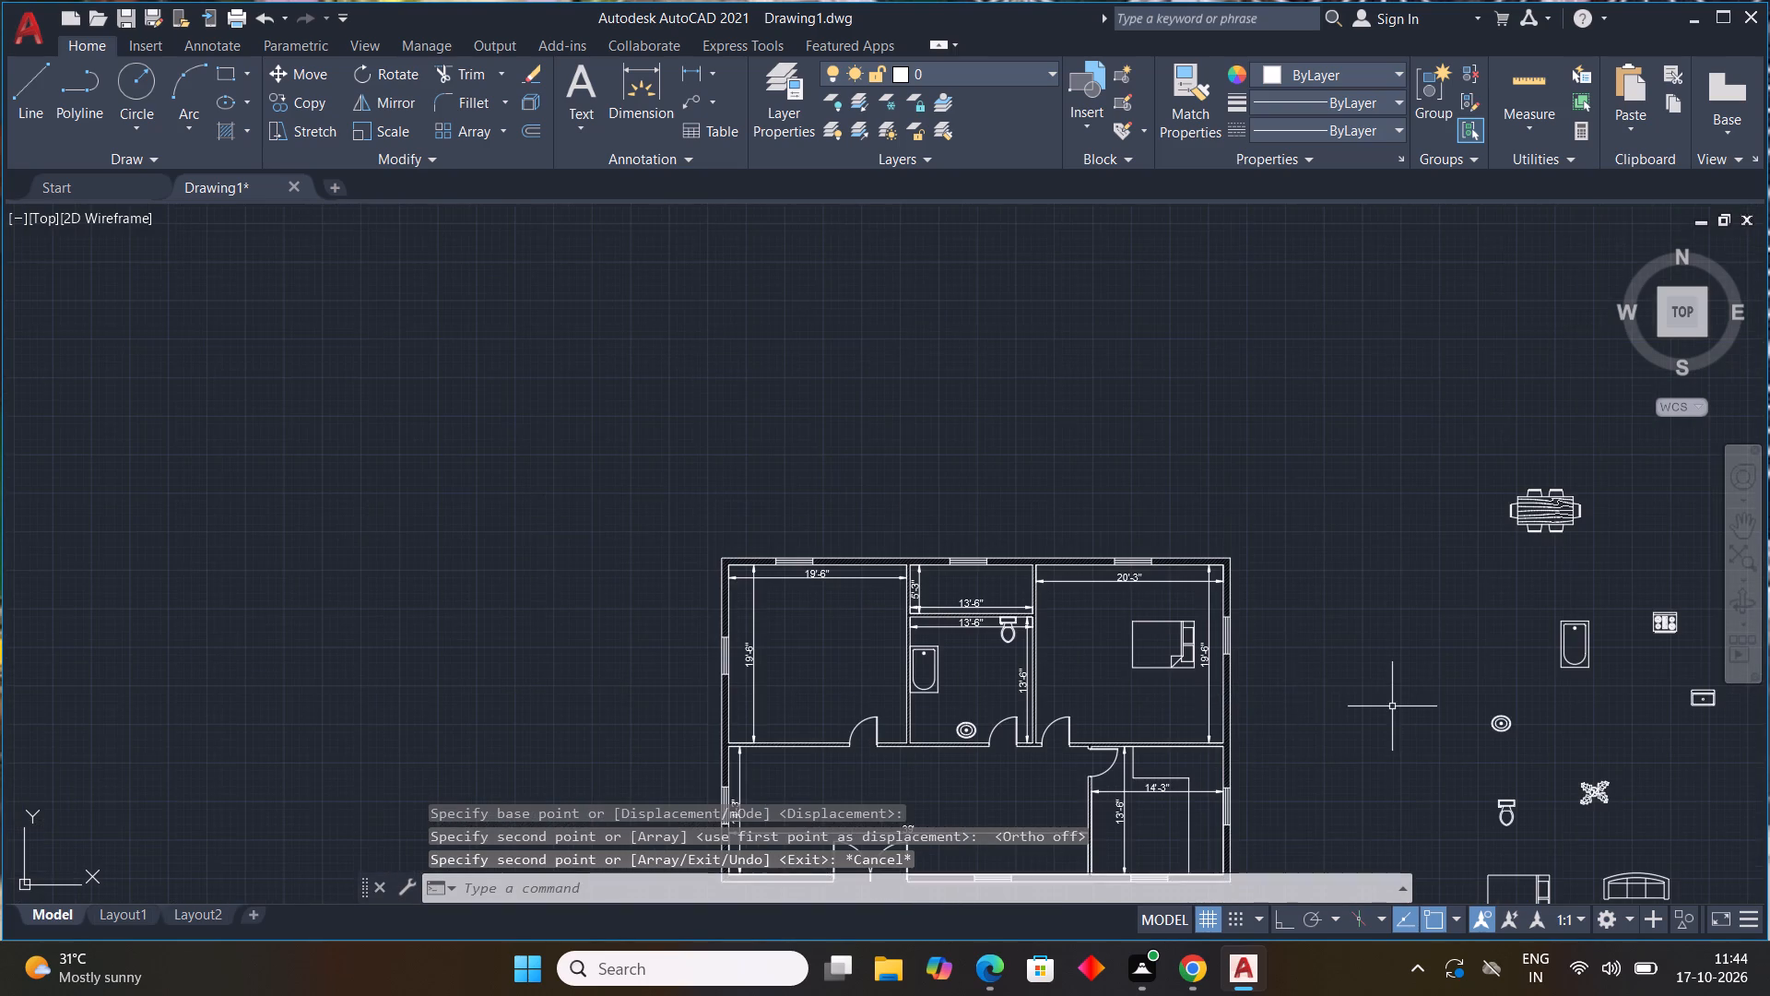
middle_drag(1410, 706, 1369, 643)
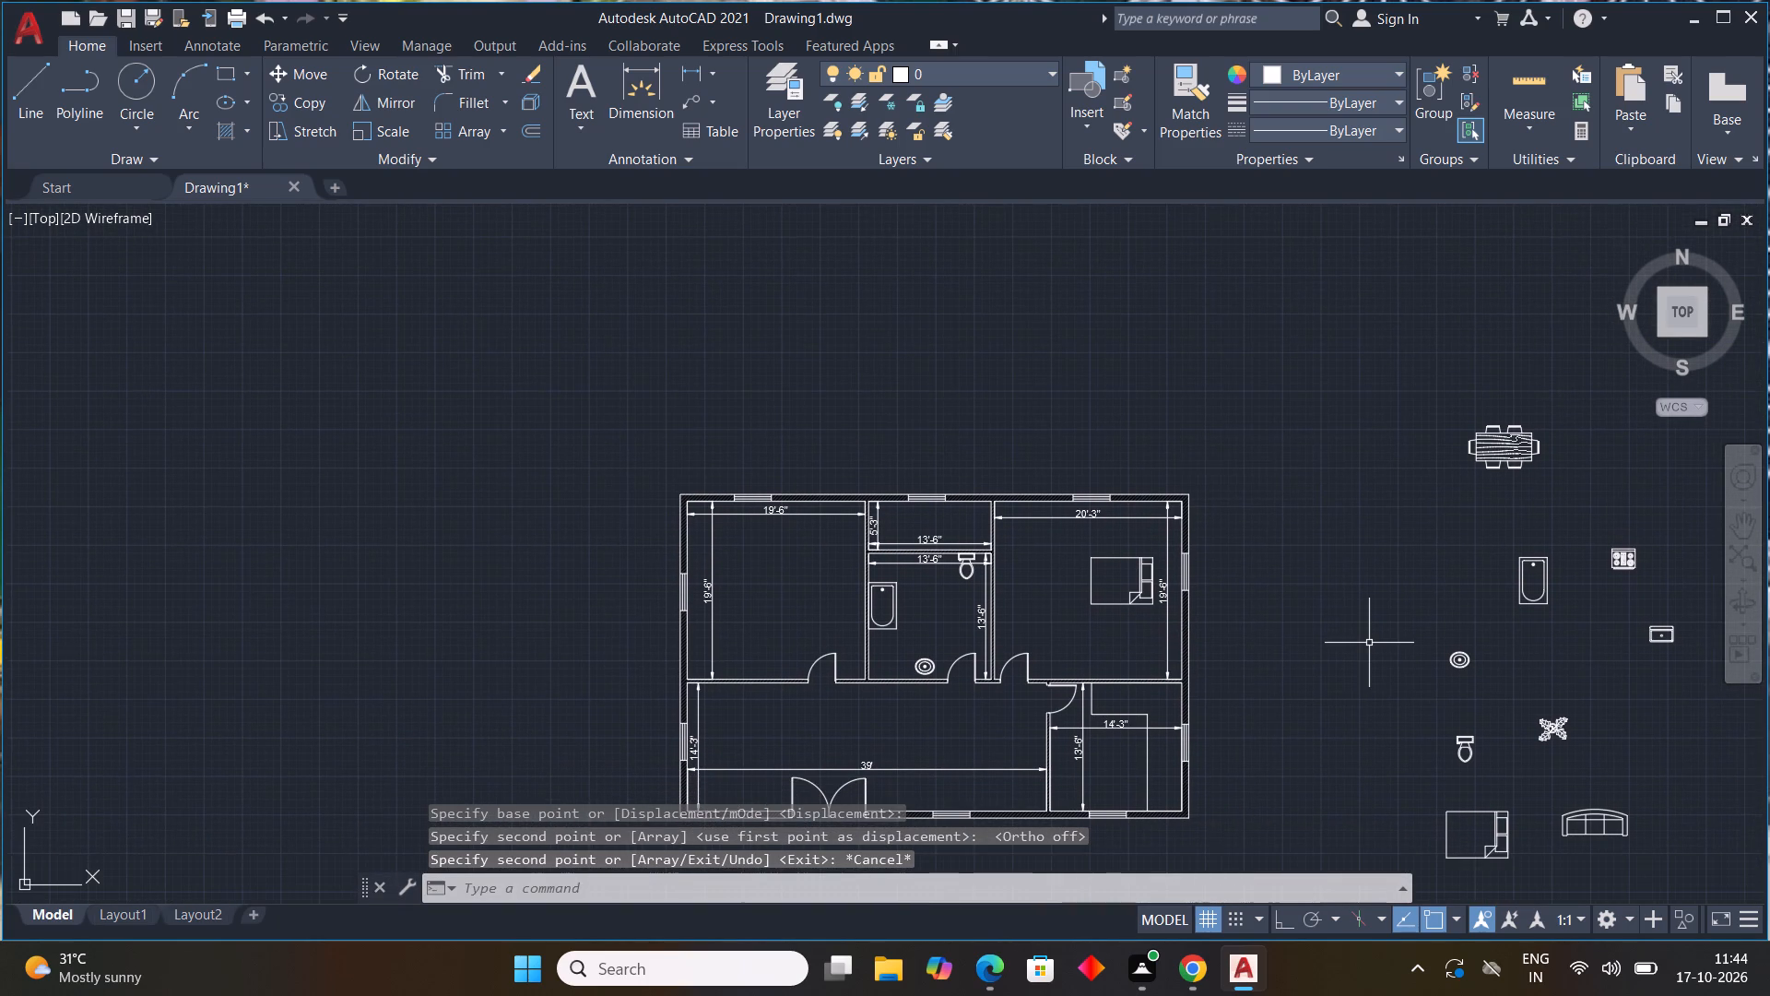
click(1467, 811)
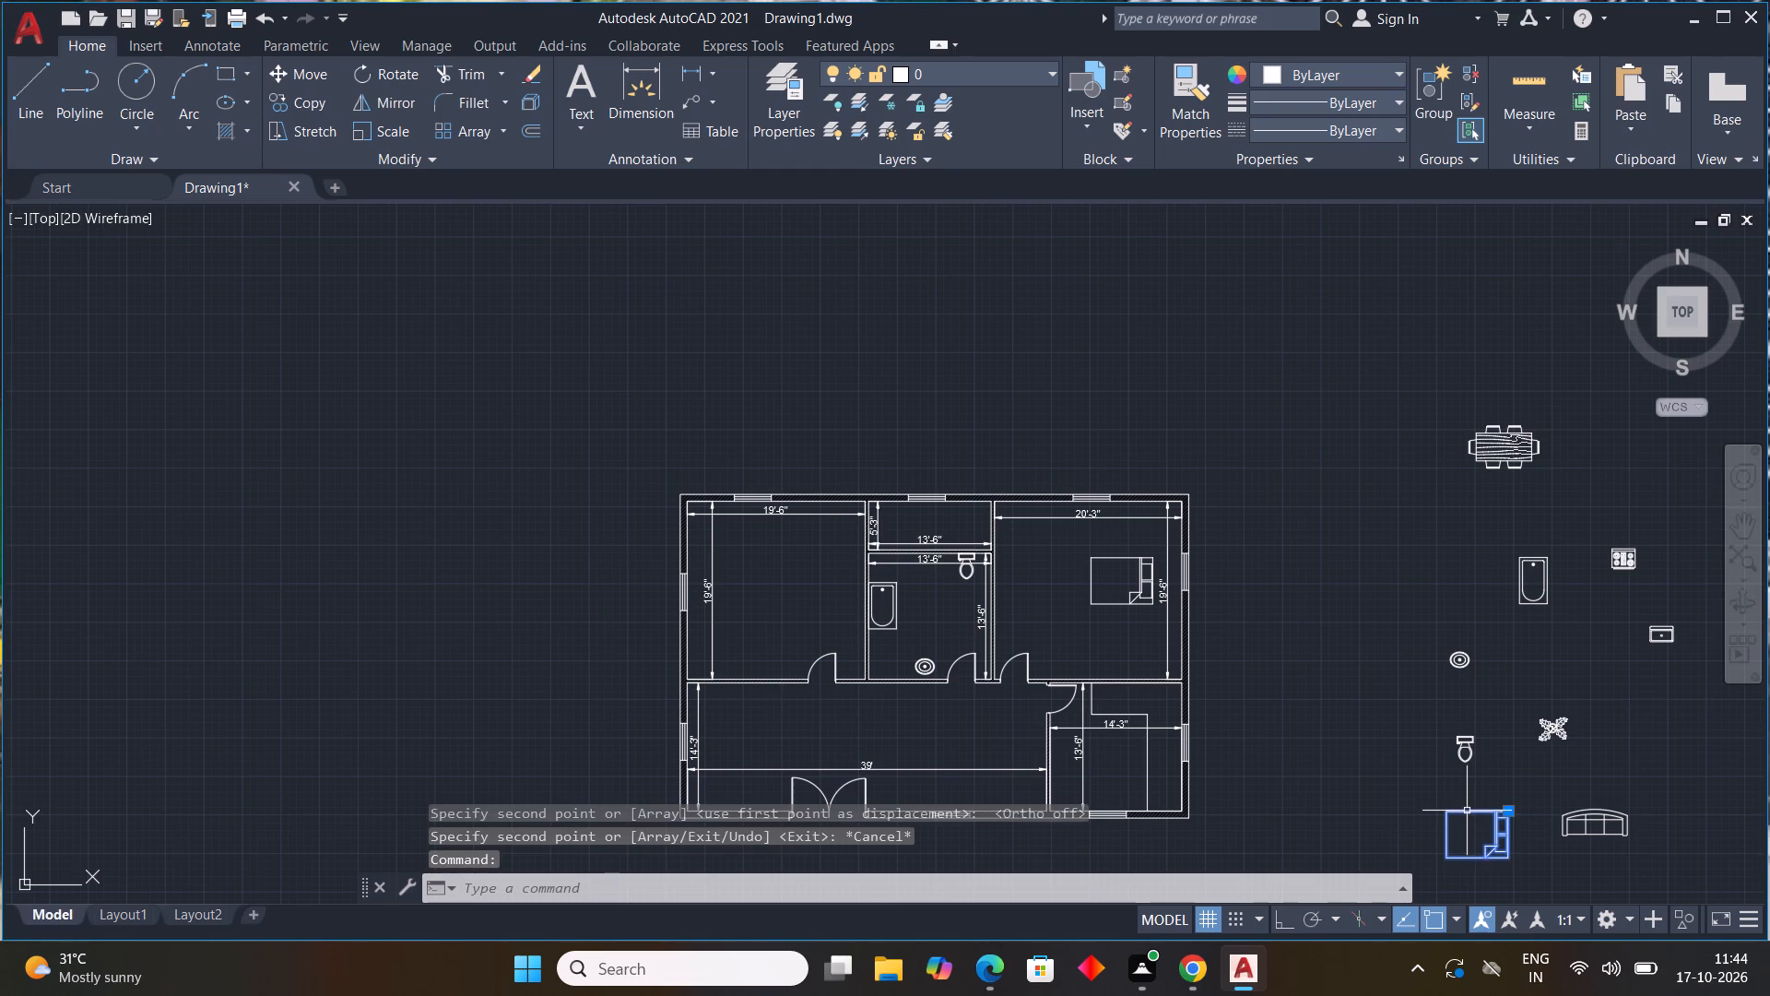
text(CO)
key(space)
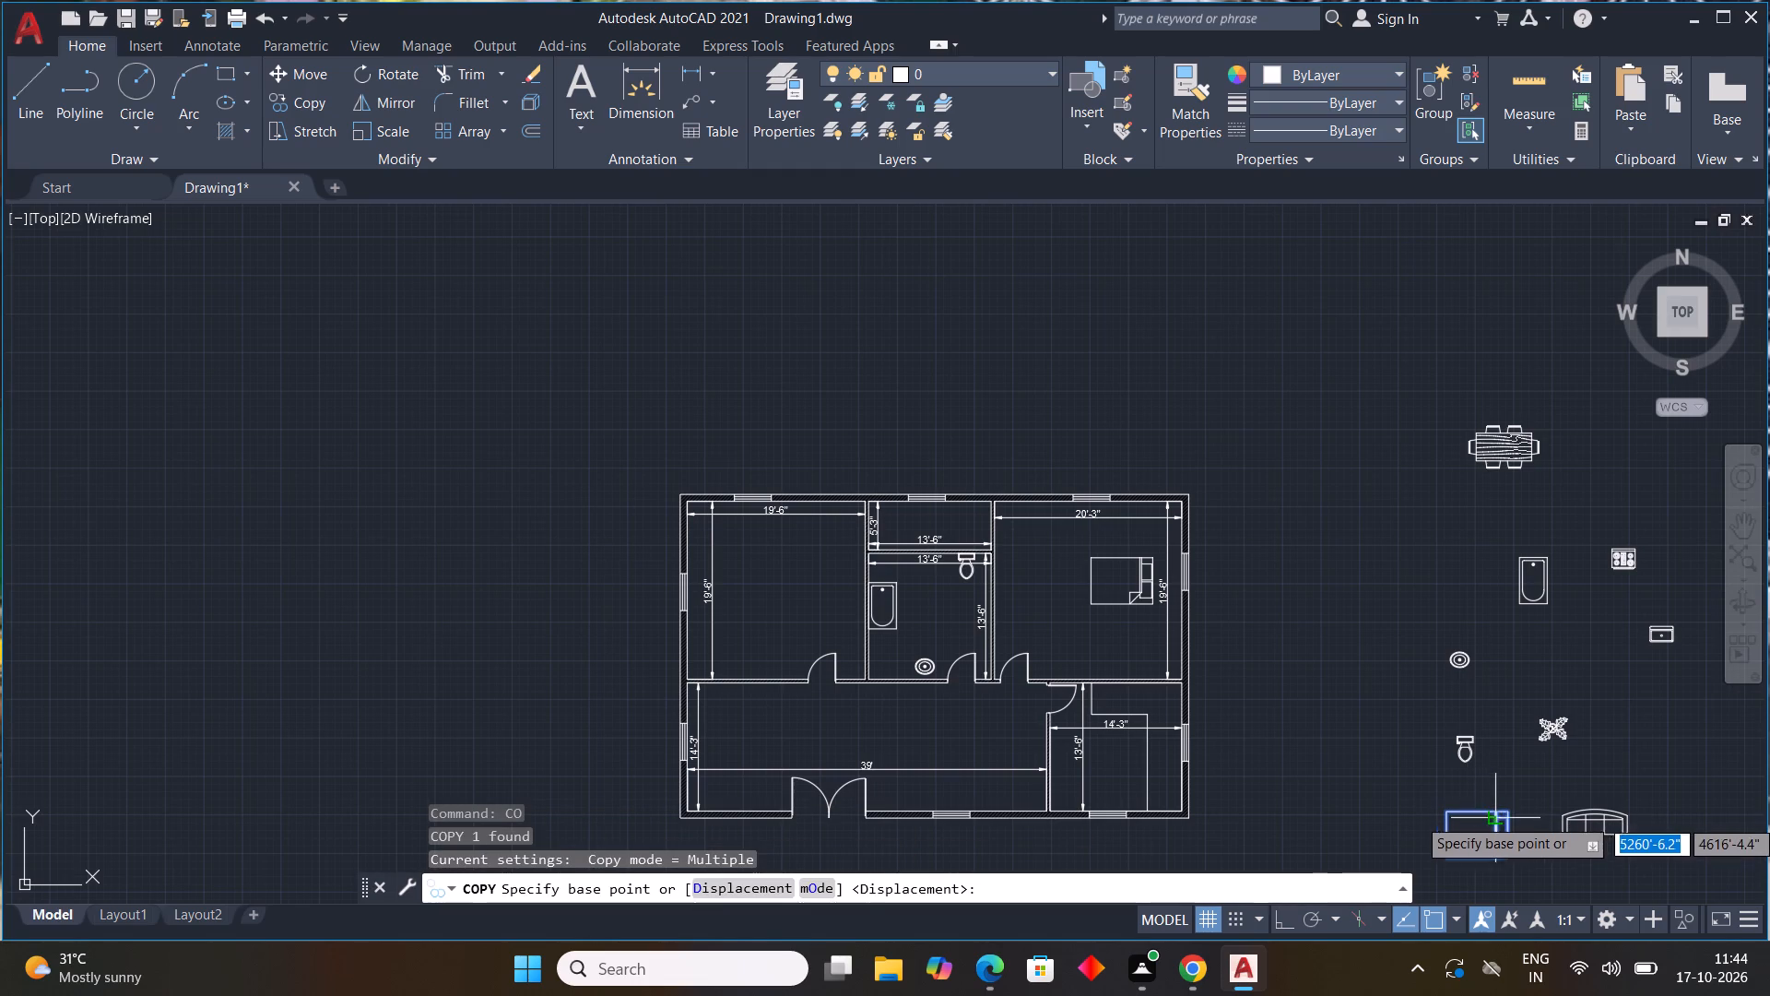
click(1500, 812)
scroll(828, 568, up, 1)
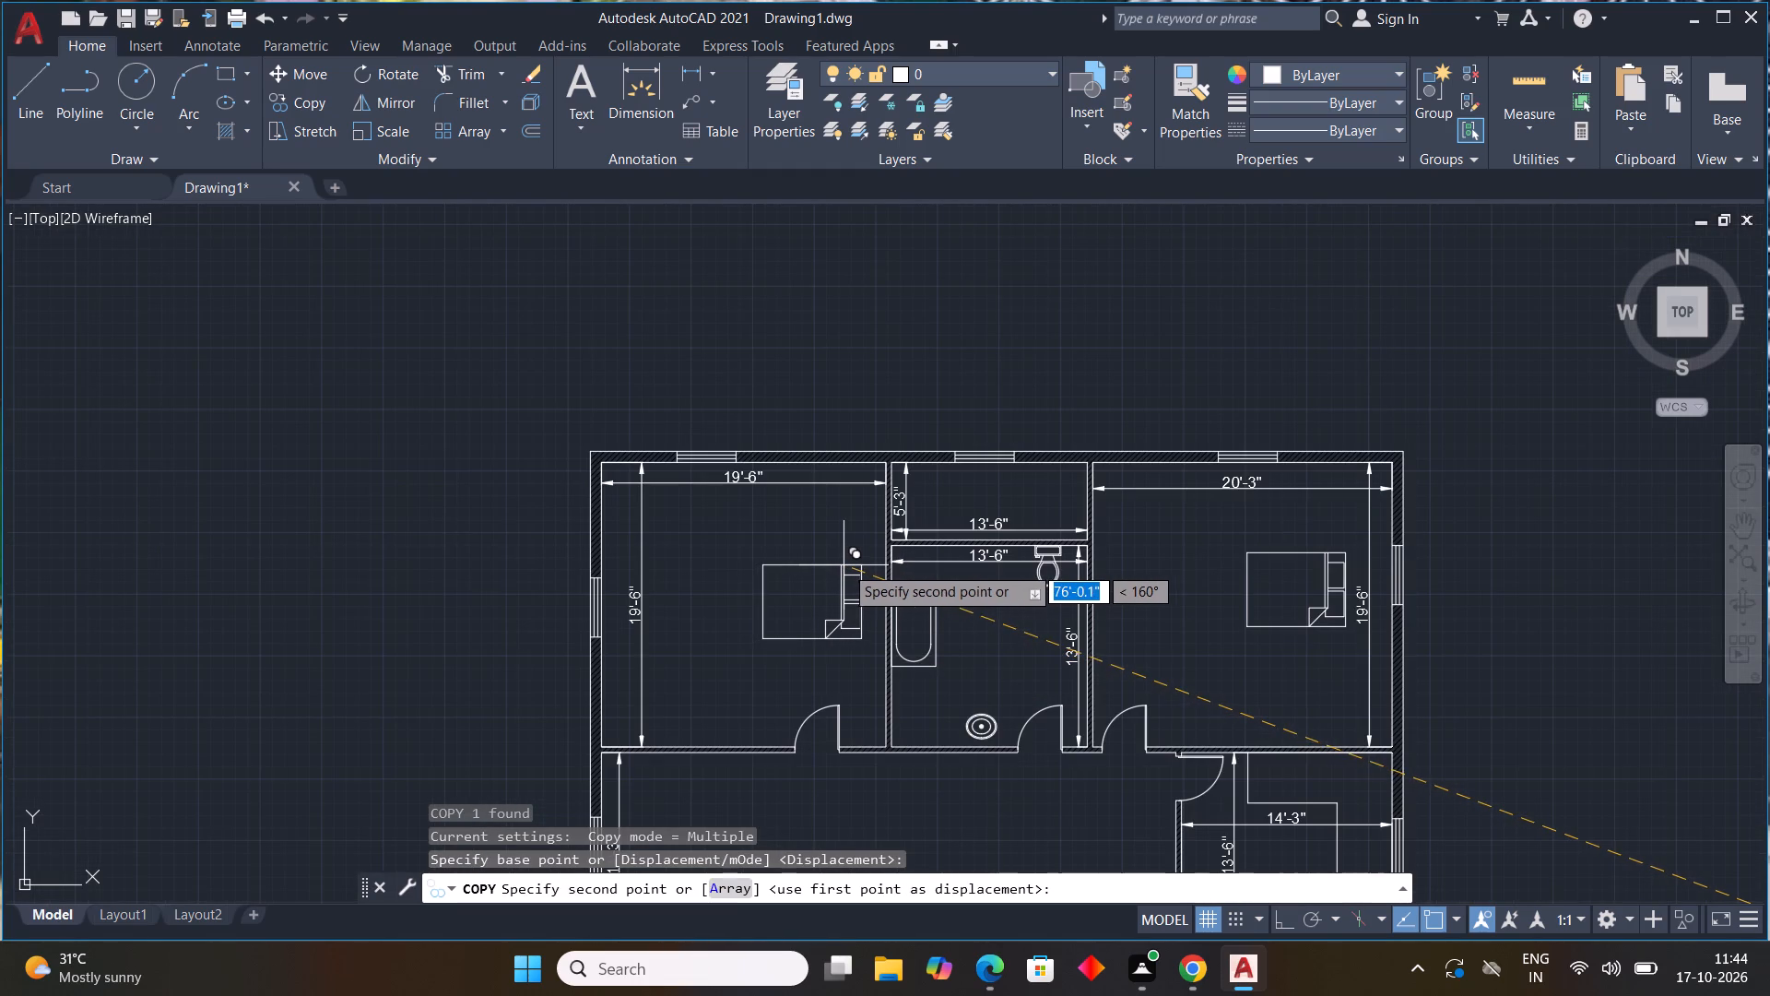
click(842, 557)
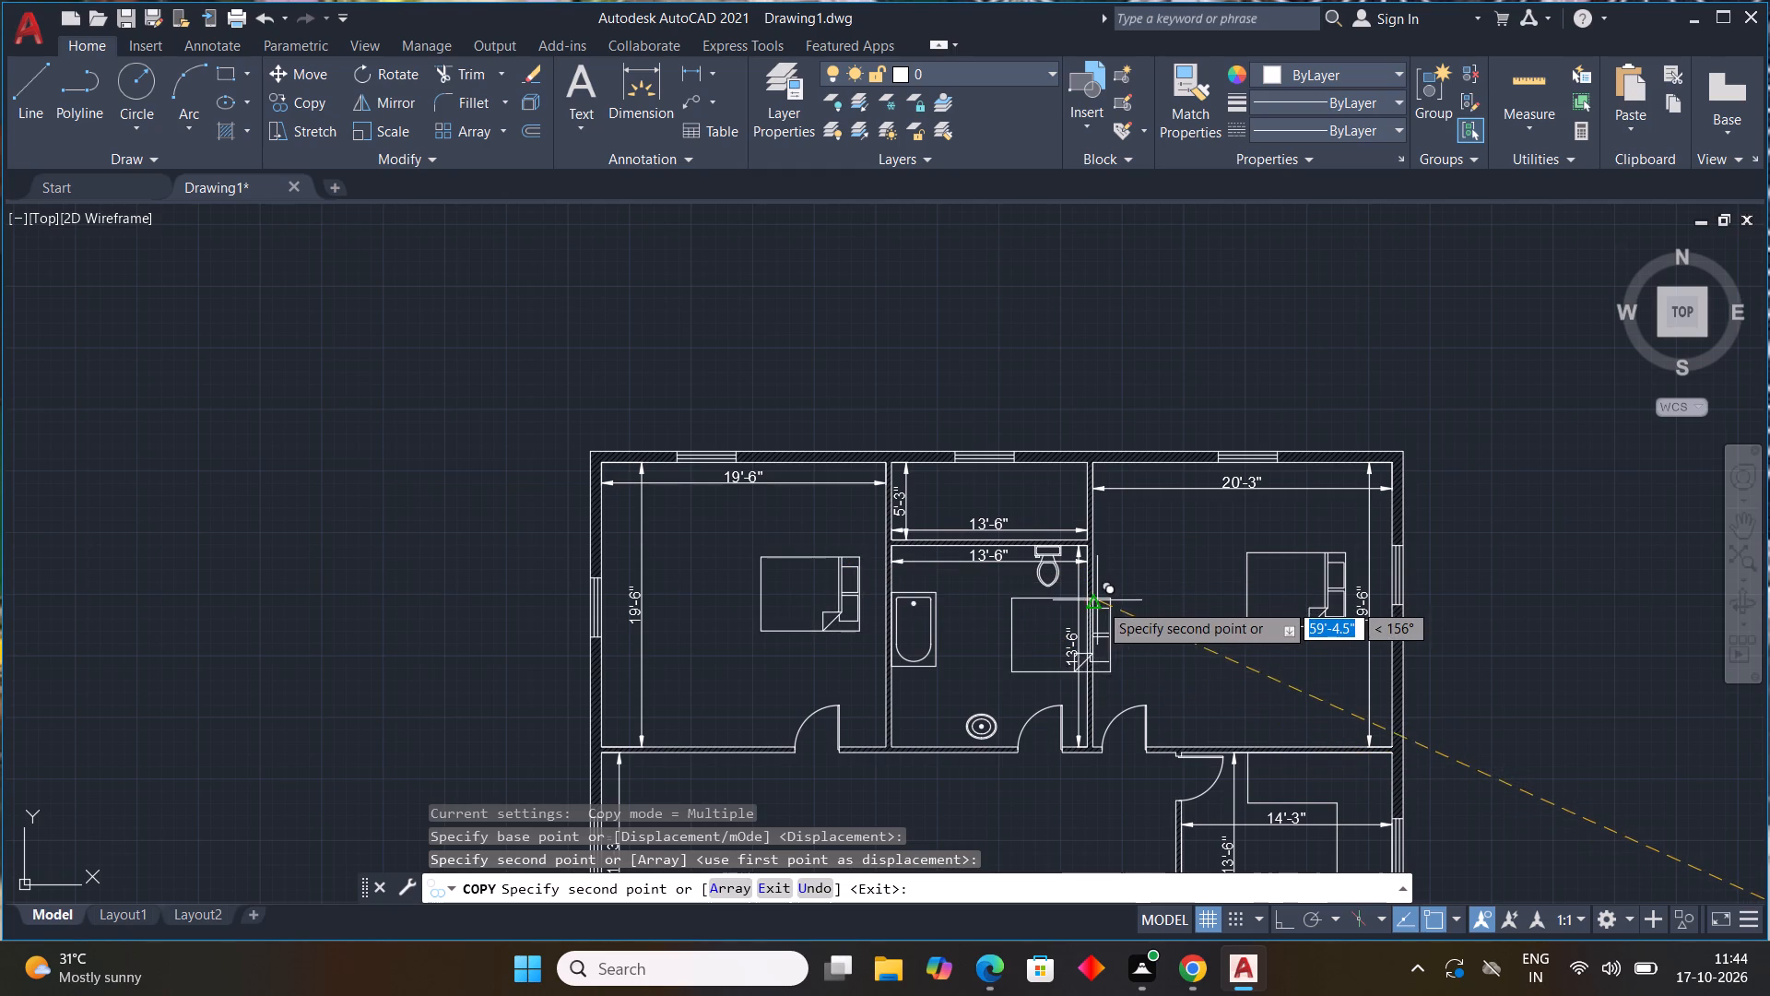
key(Escape)
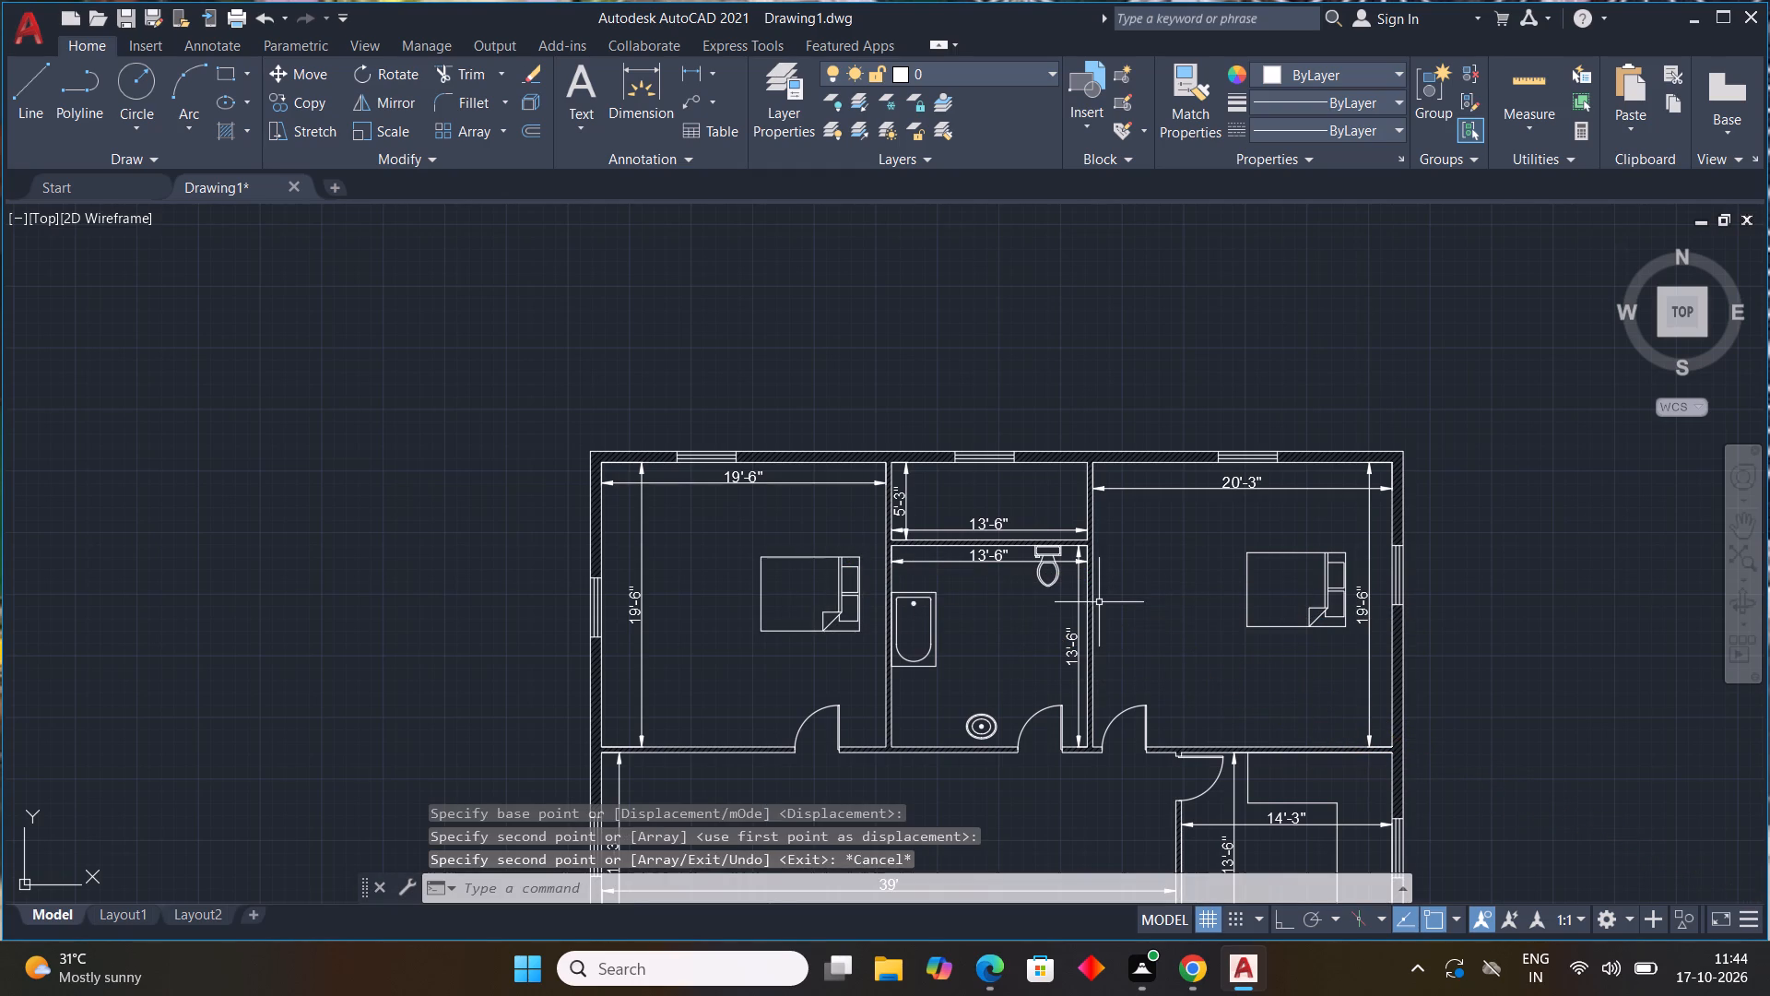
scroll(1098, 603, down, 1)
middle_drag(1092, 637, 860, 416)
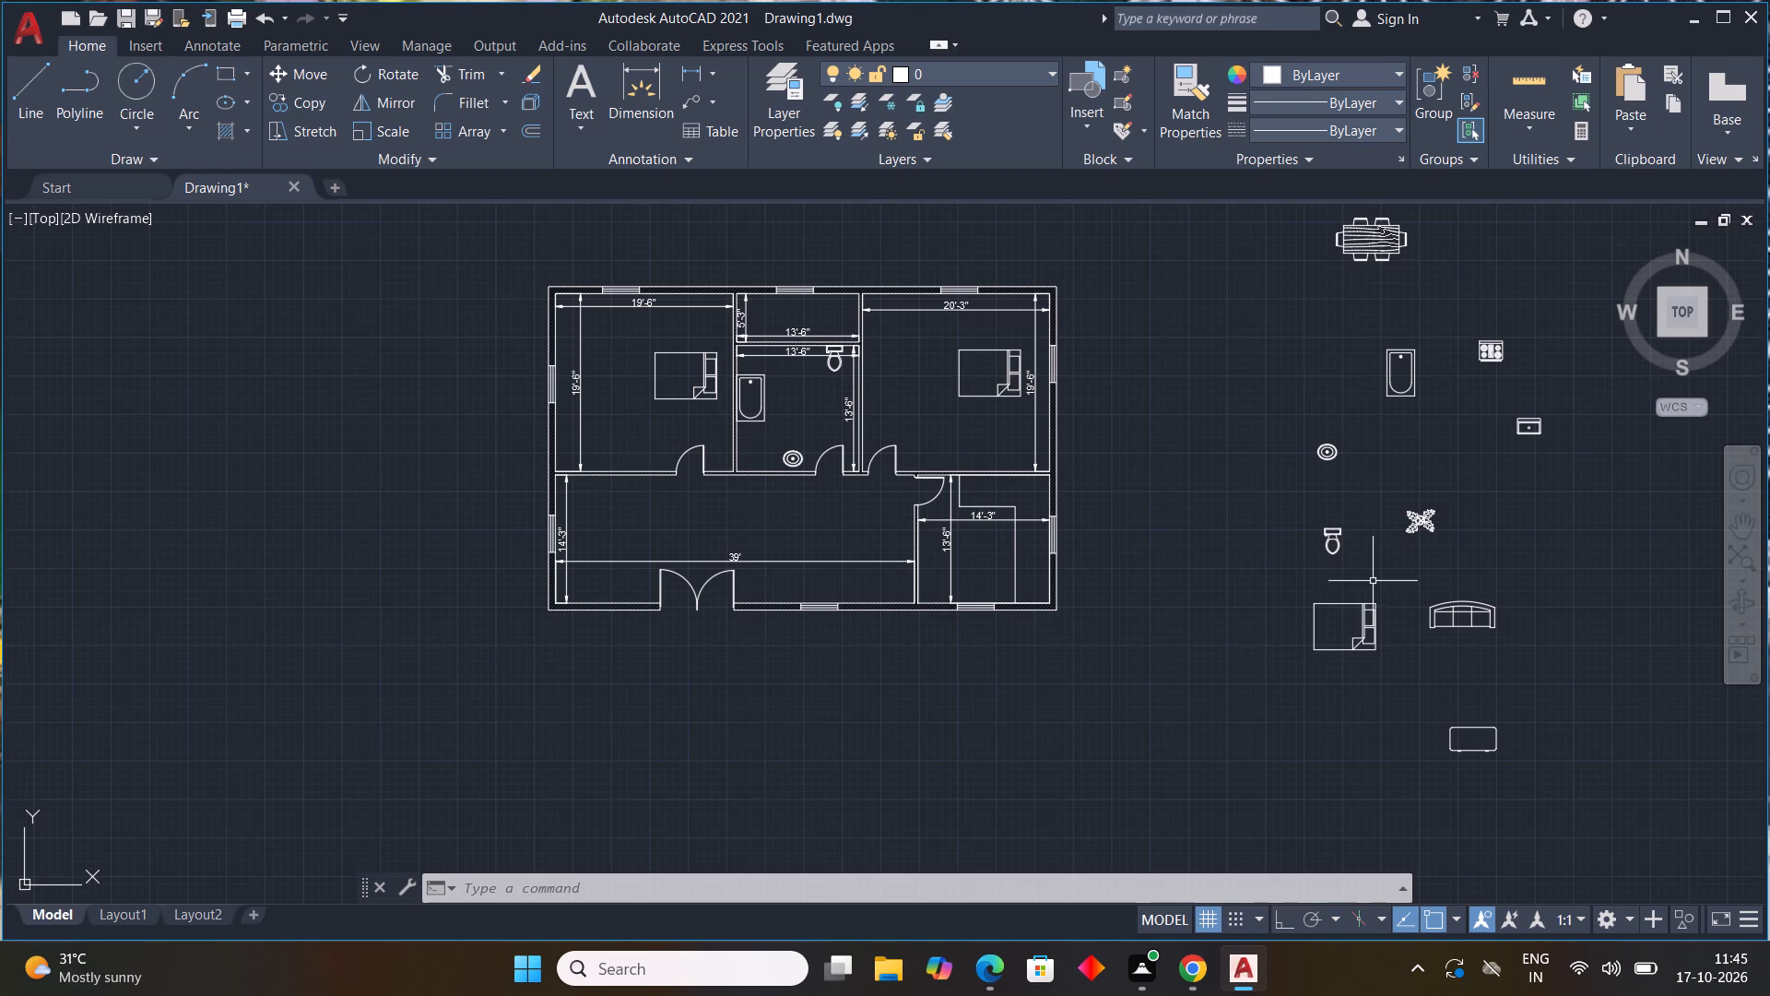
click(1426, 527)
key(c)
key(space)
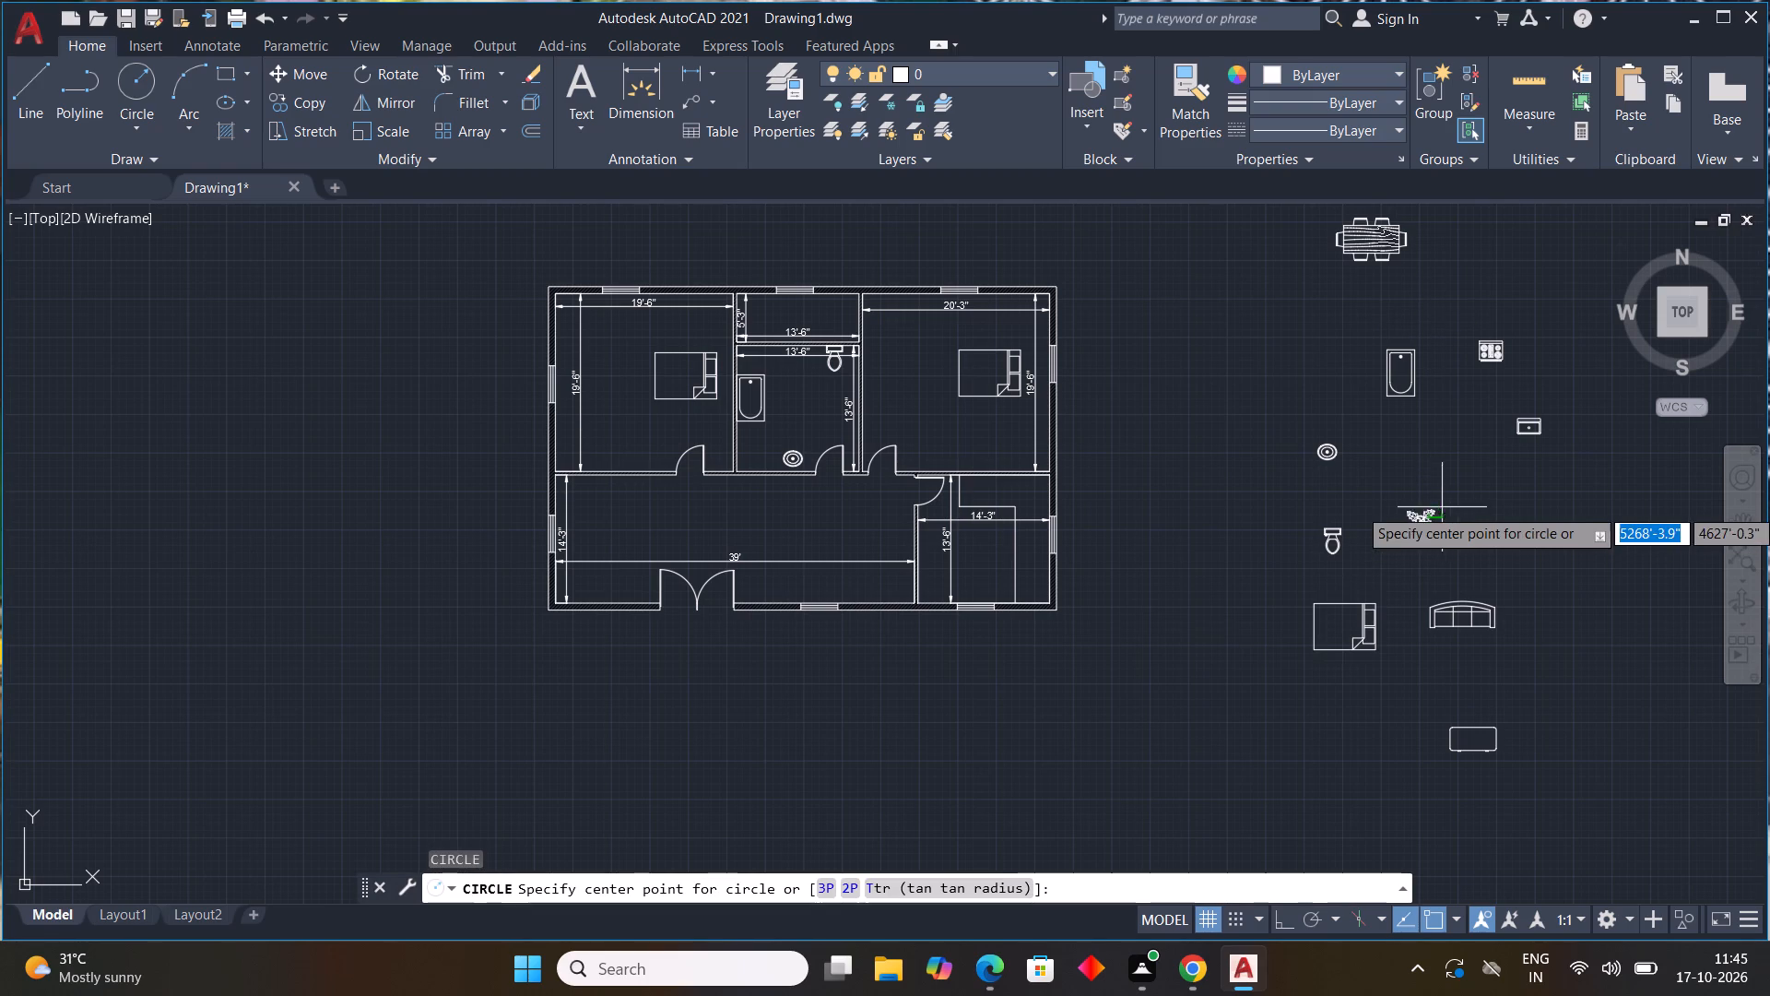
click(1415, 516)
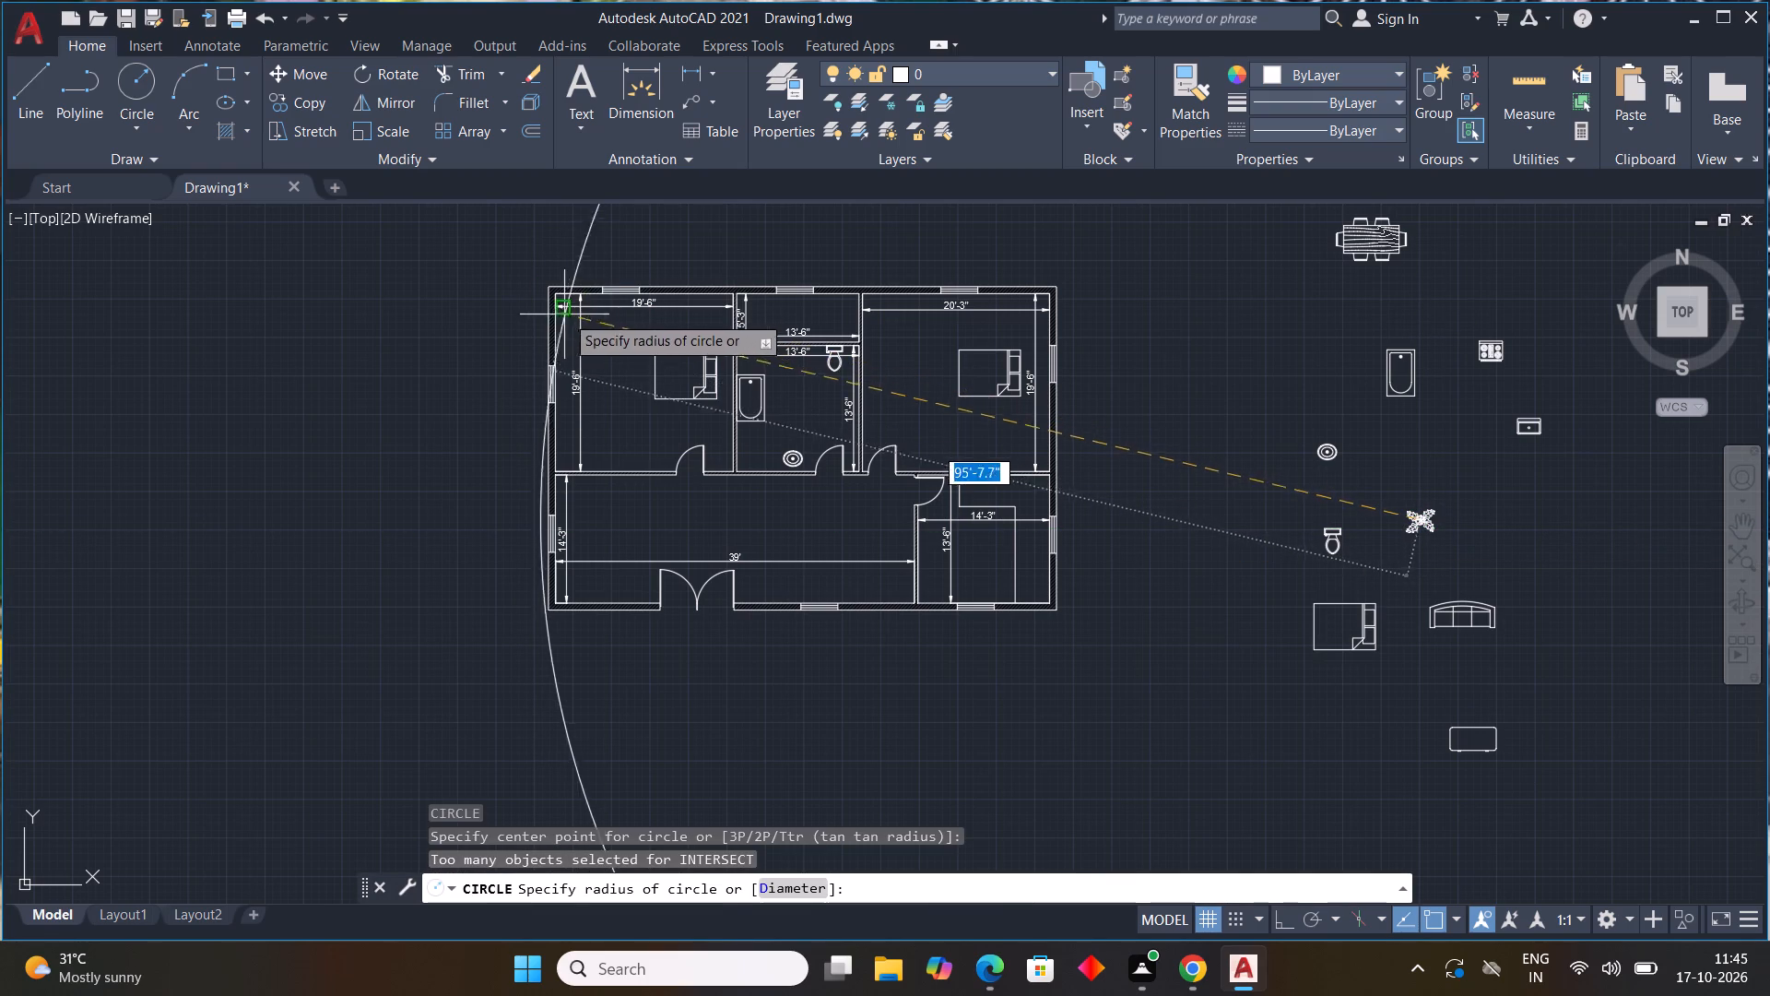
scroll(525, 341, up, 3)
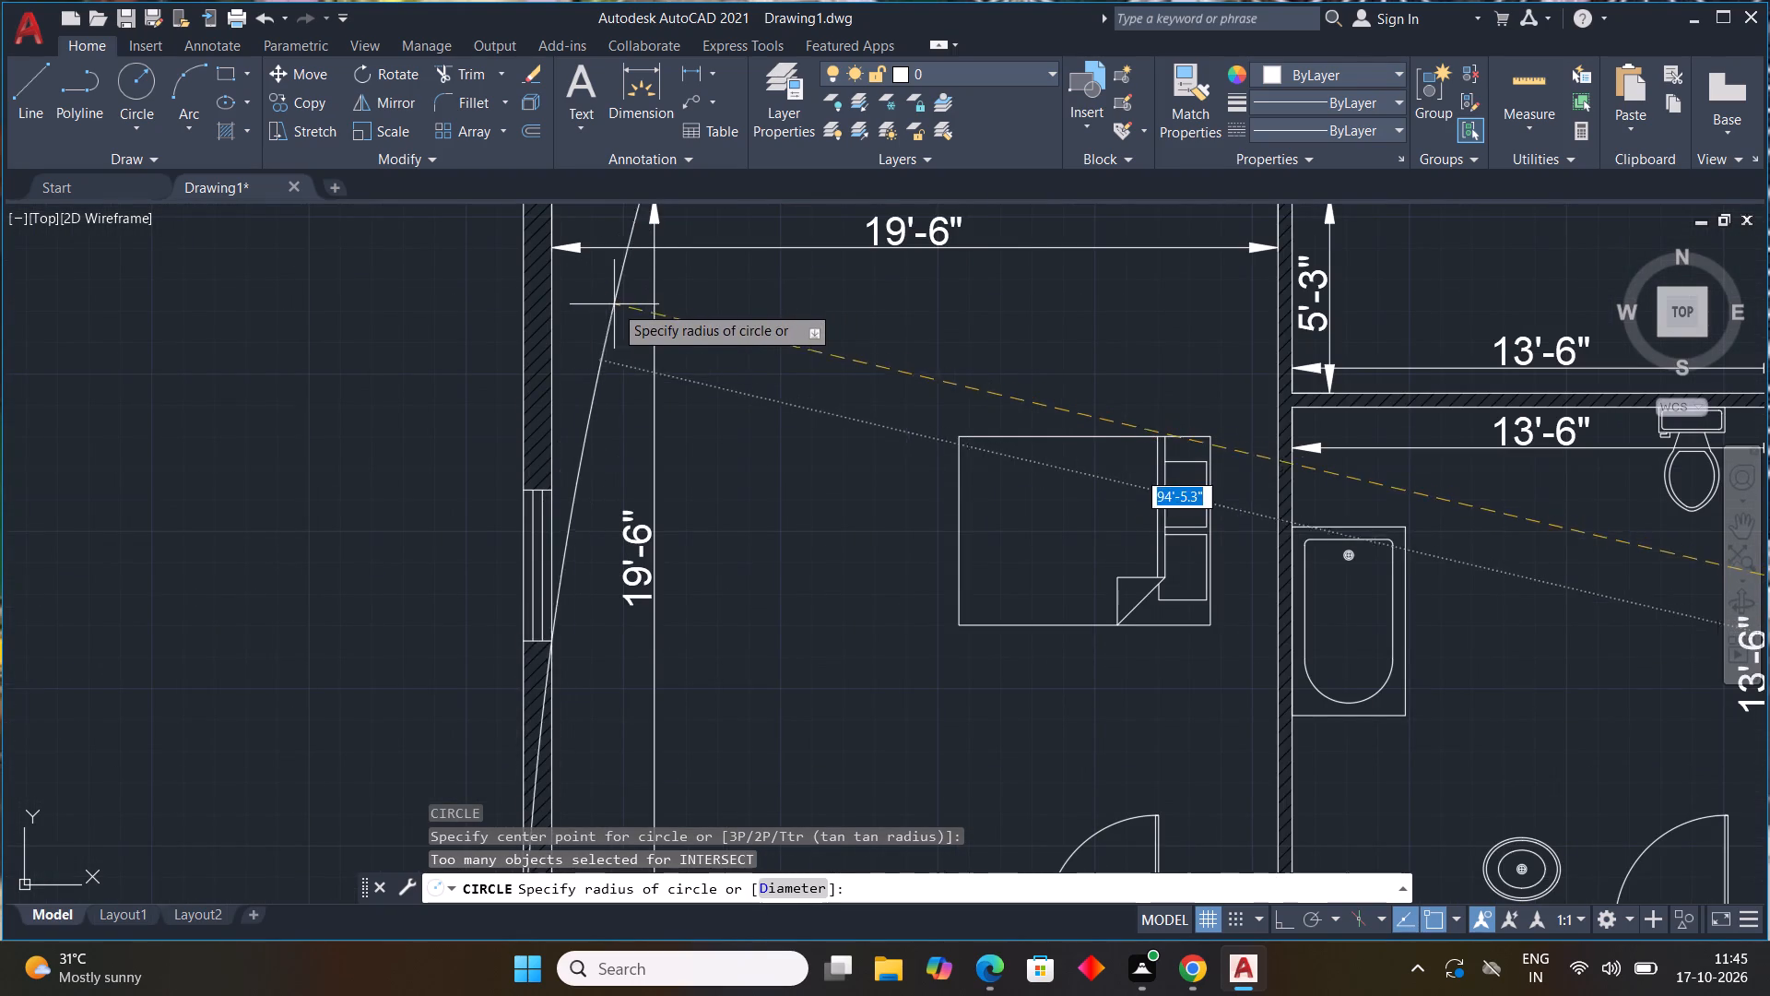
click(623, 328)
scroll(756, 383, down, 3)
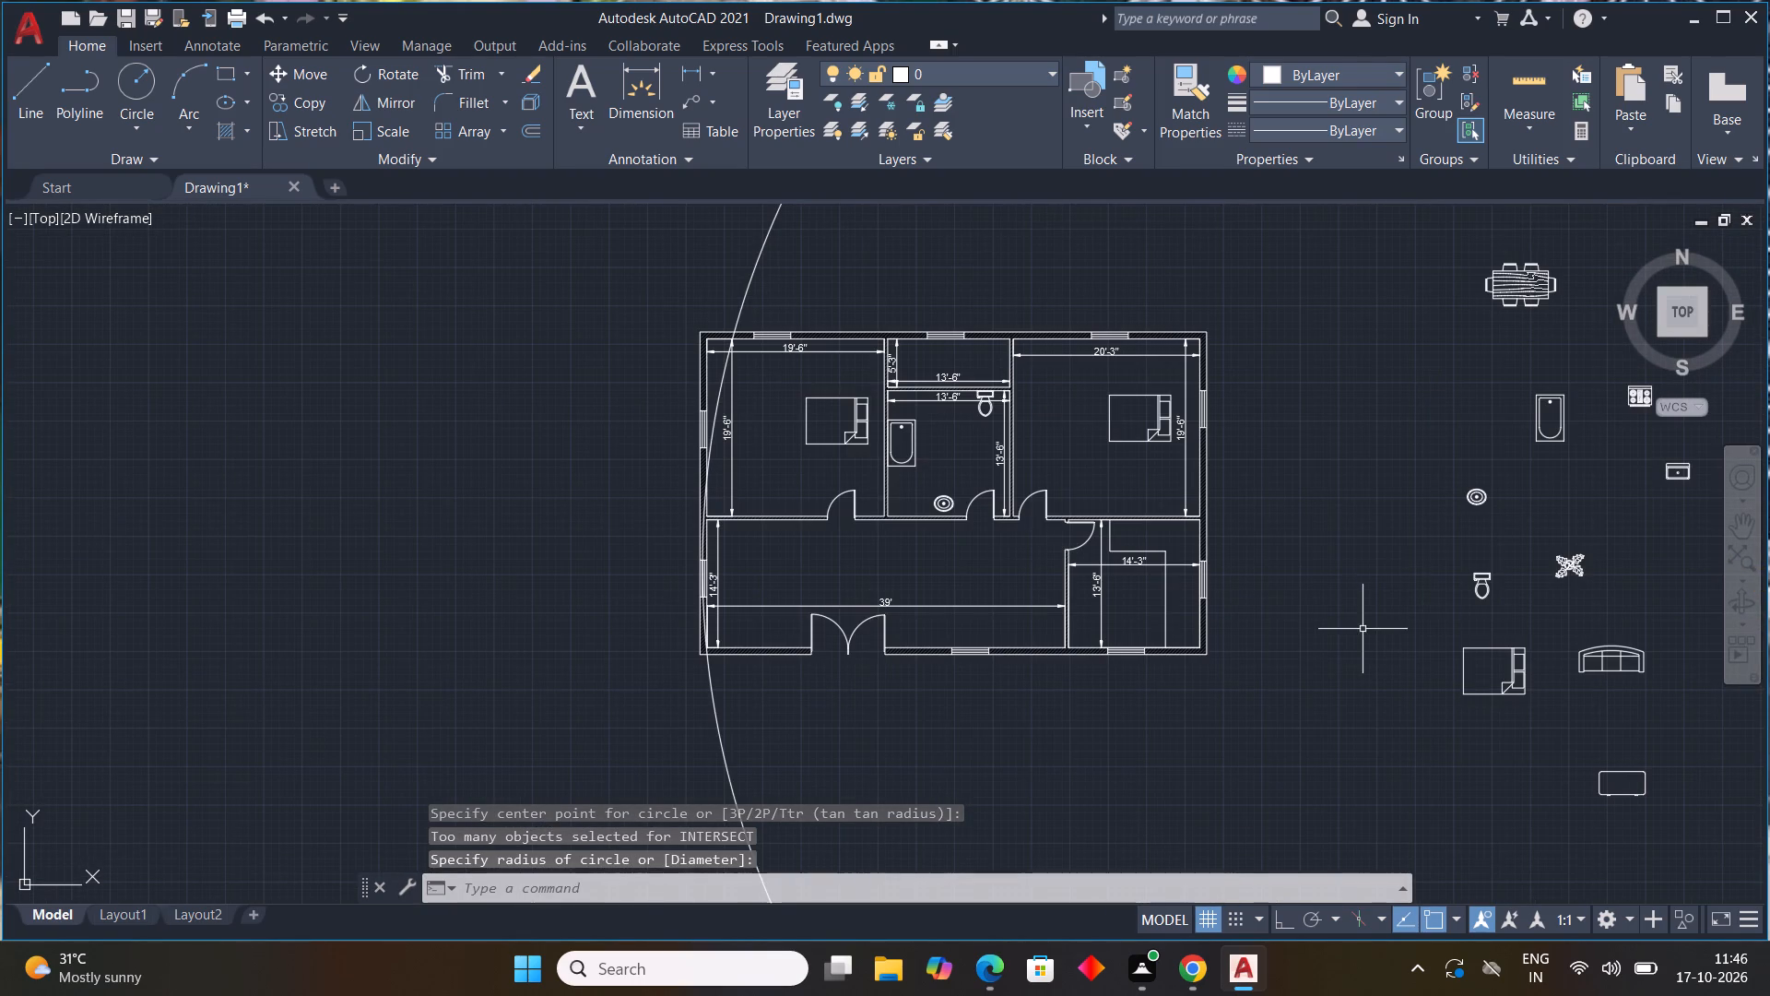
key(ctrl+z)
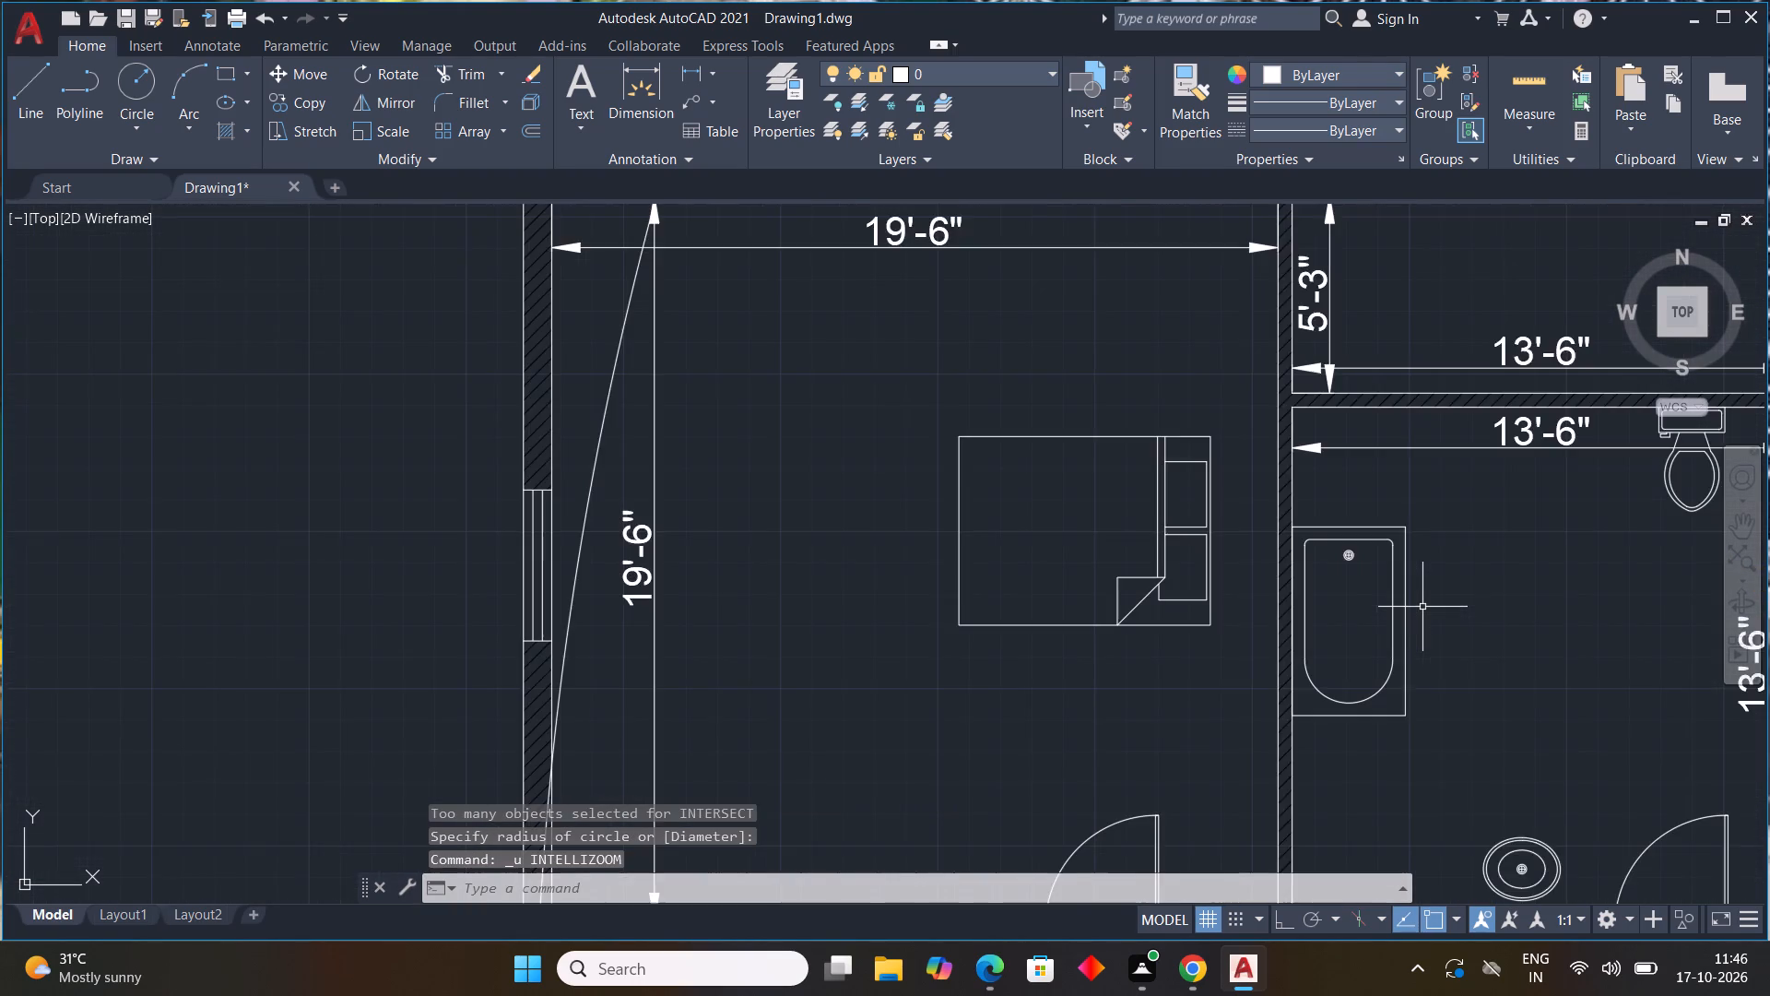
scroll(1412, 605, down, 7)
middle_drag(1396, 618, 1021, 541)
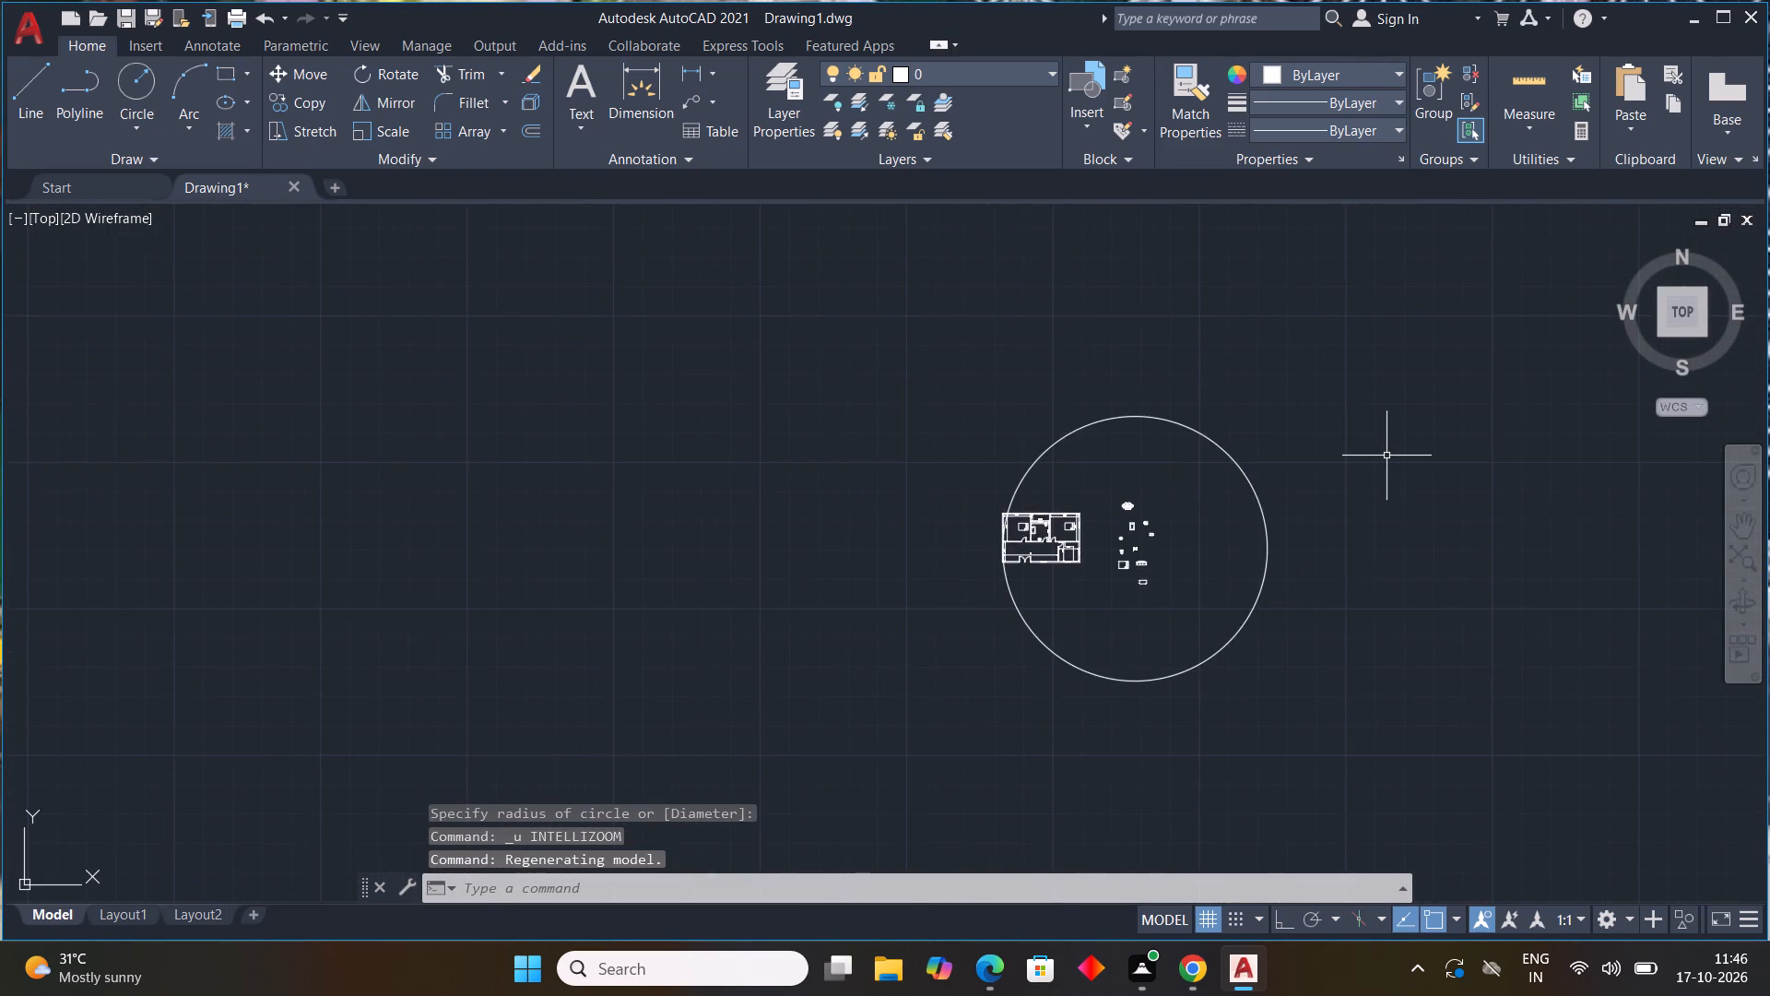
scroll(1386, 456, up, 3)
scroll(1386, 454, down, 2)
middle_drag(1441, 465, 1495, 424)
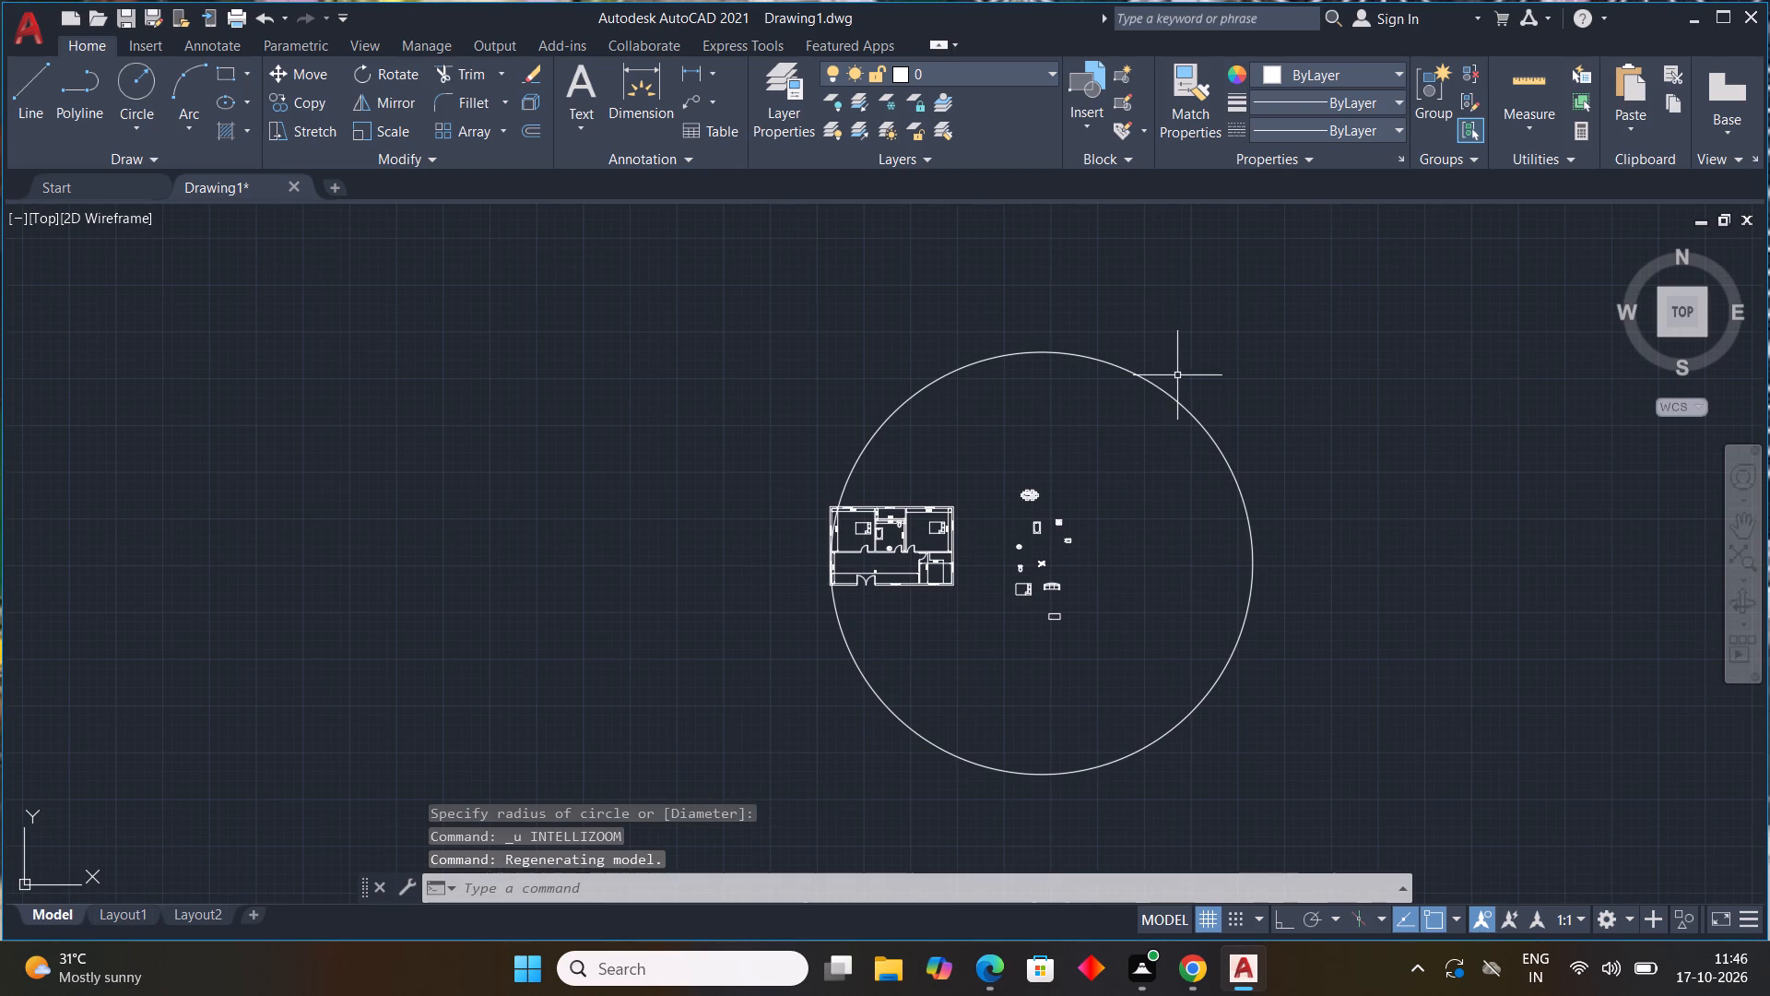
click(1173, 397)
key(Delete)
Copy the loose plant block into the upper-left corner area of the 20'-3" by 19'-6" room.
scroll(808, 511, up, 3)
middle_drag(1085, 574, 593, 446)
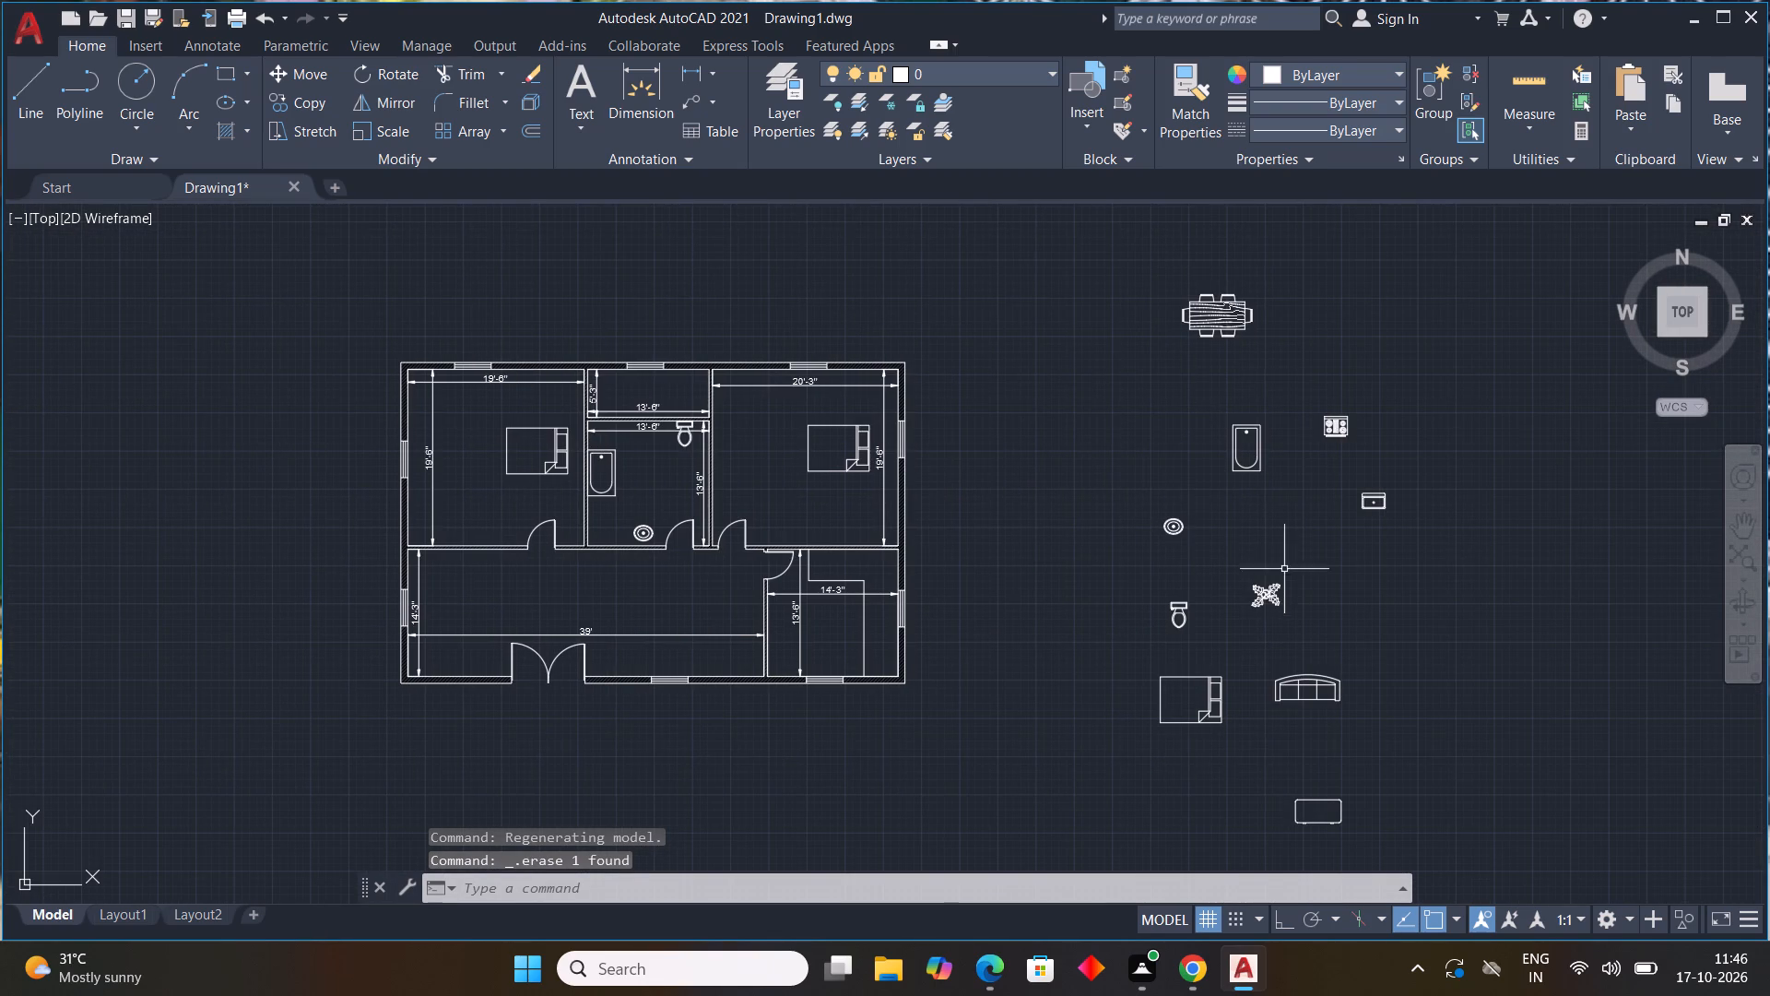
click(1275, 599)
text(CO)
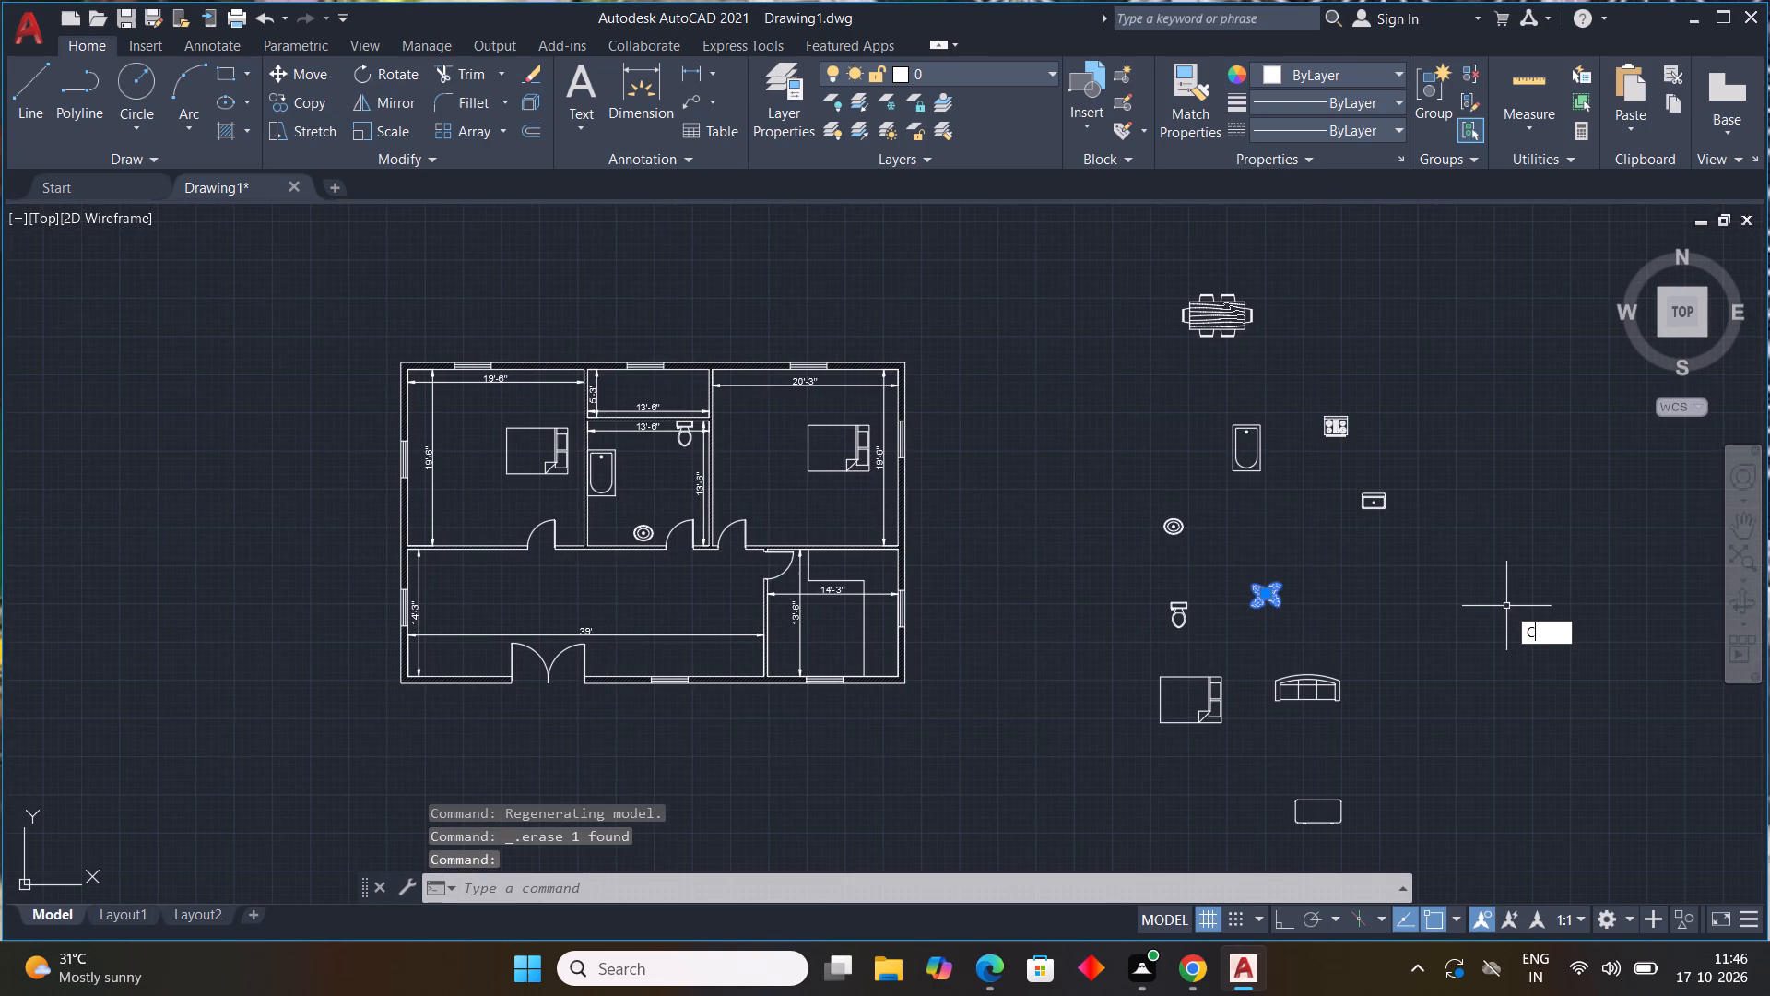
key(space)
click(1270, 587)
middle_drag(746, 509, 764, 521)
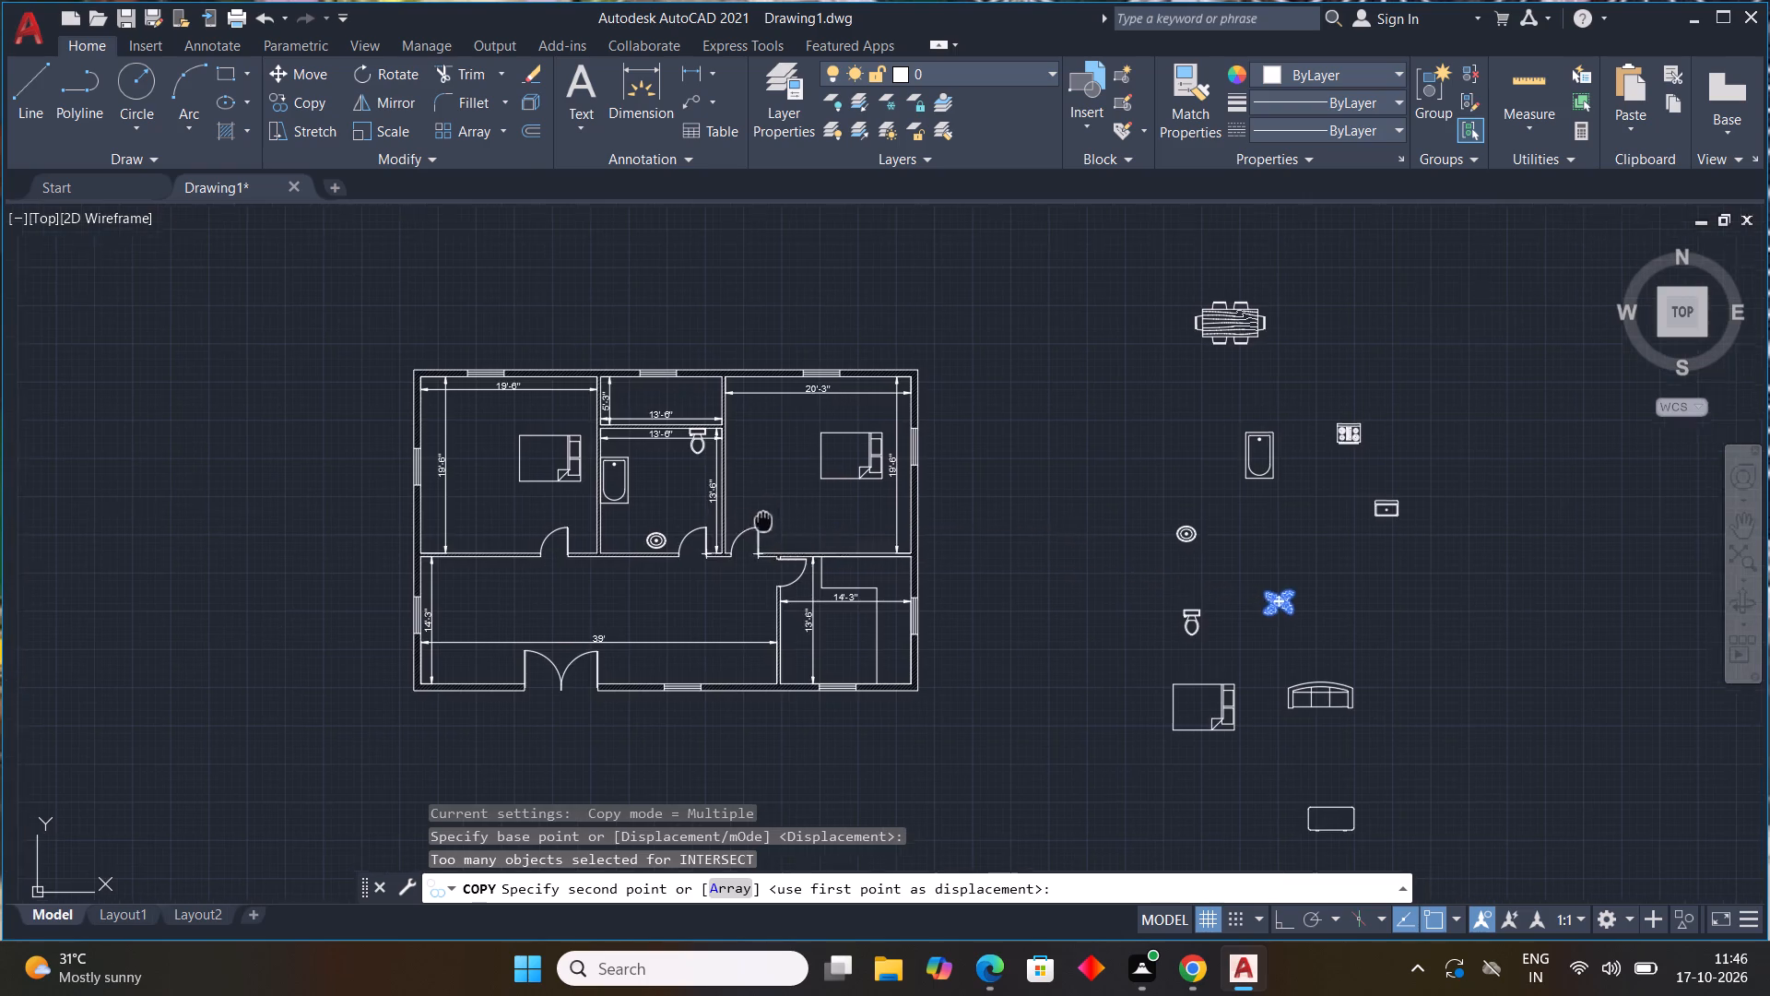
middle_drag(764, 521, 947, 538)
scroll(961, 455, up, 2)
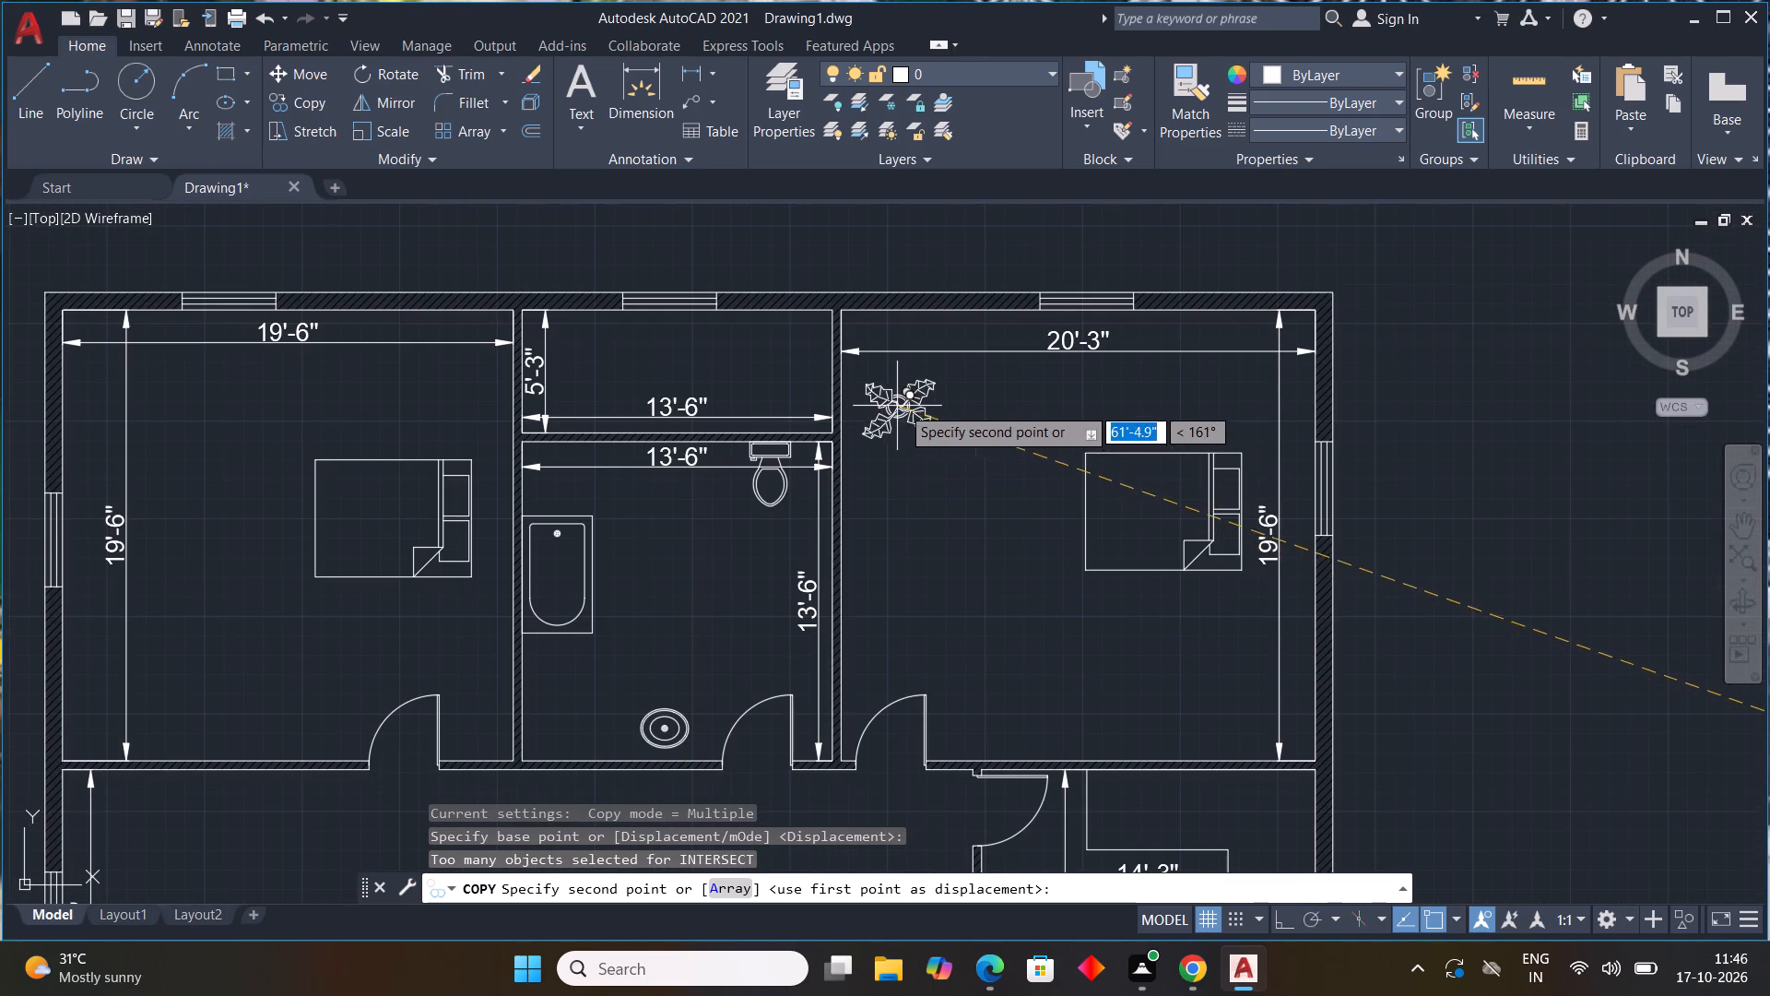
click(919, 416)
Place another copy of the plant in the upper-left corner area of the 19'-6" by 19'-6" room.
scroll(965, 508, down, 1)
middle_drag(973, 521, 1363, 570)
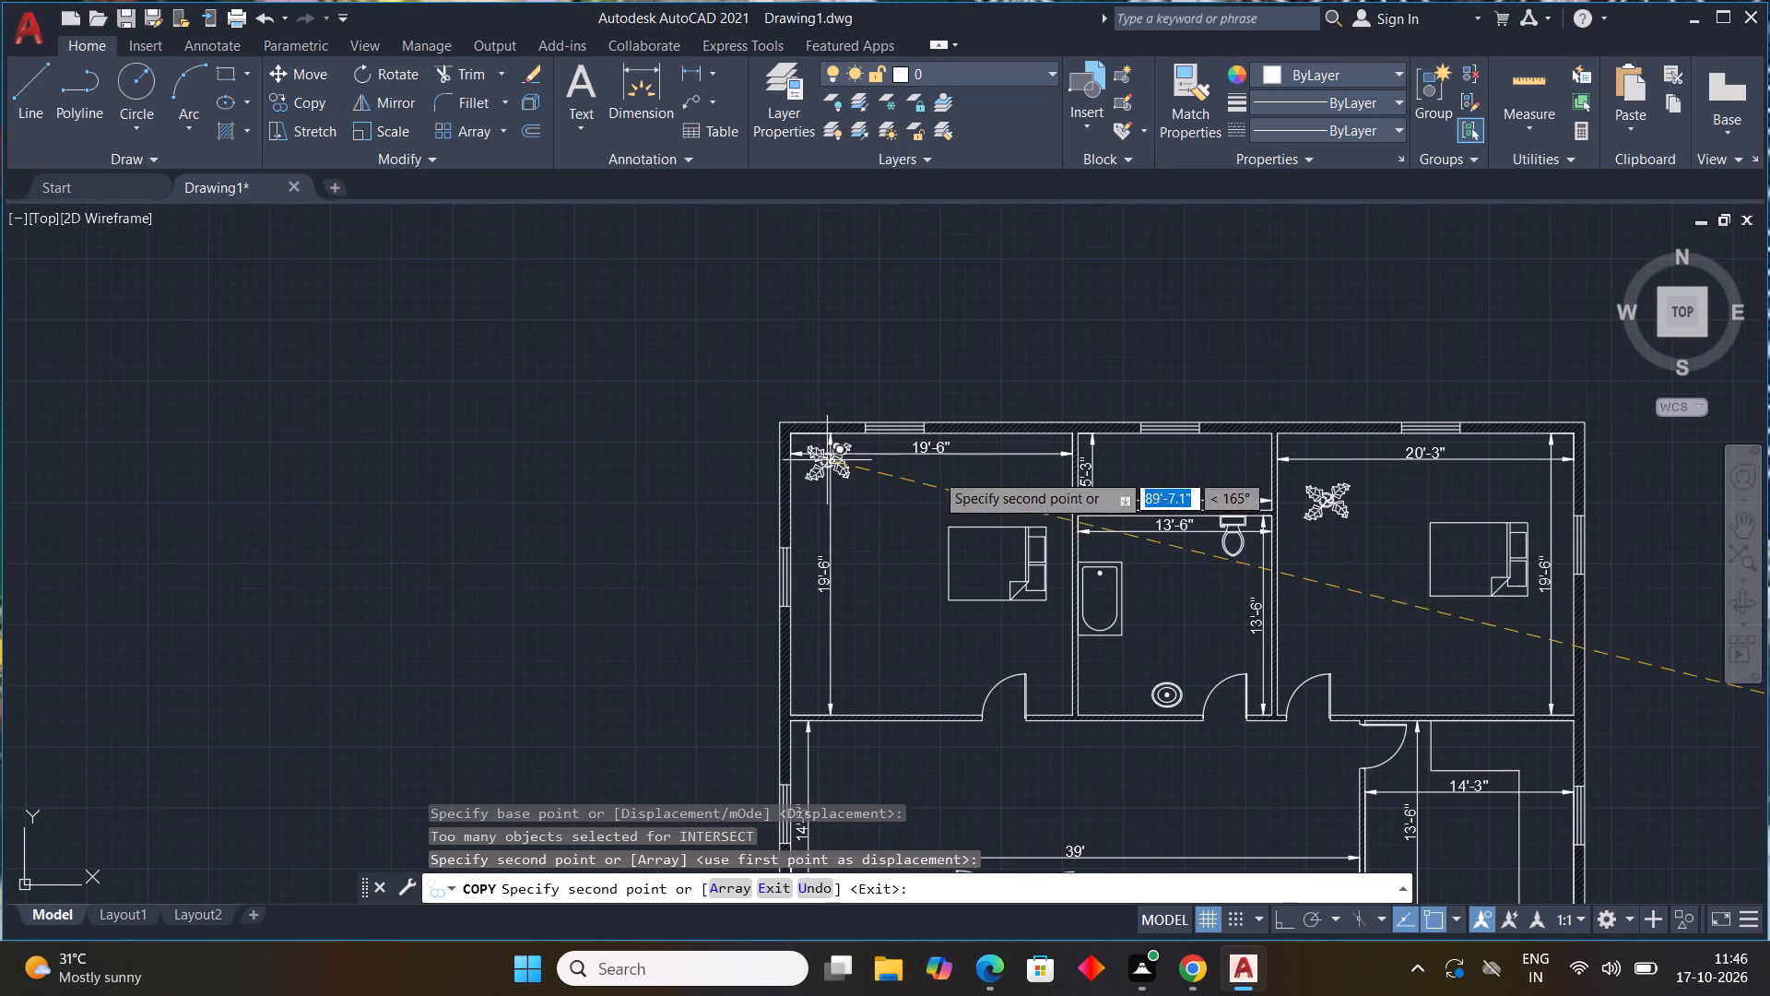
scroll(888, 494, up, 2)
click(730, 469)
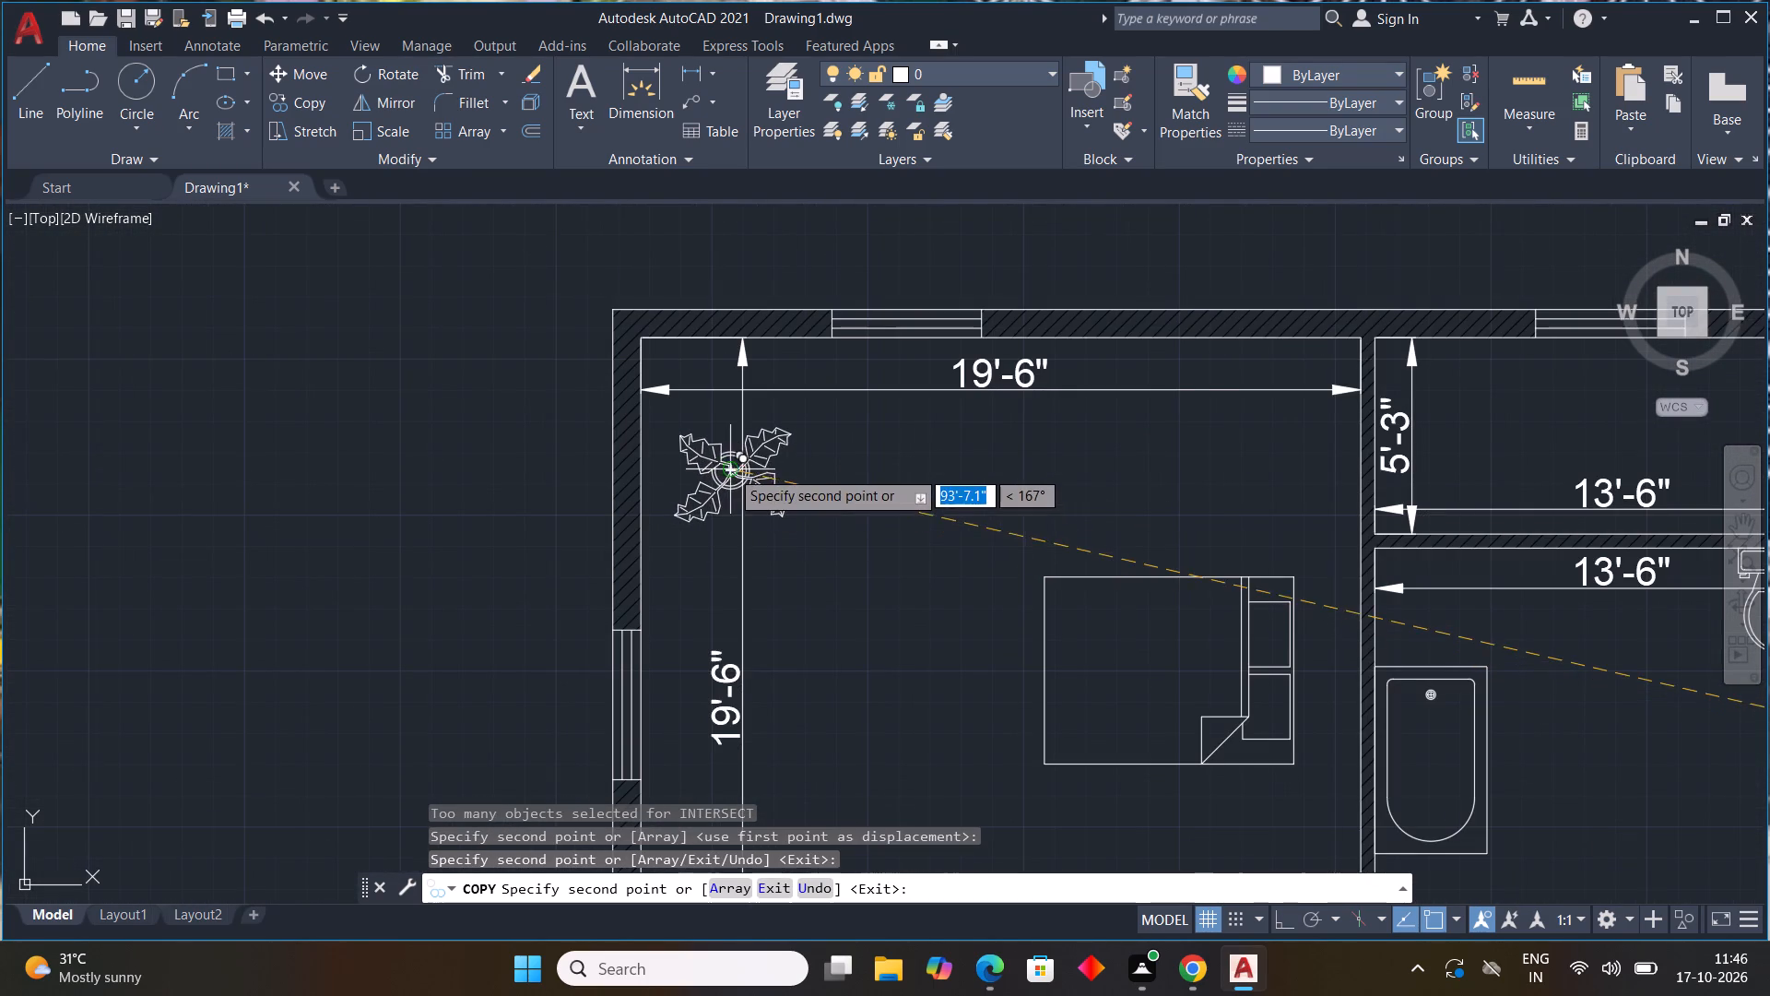
key(Escape)
key(Escape)
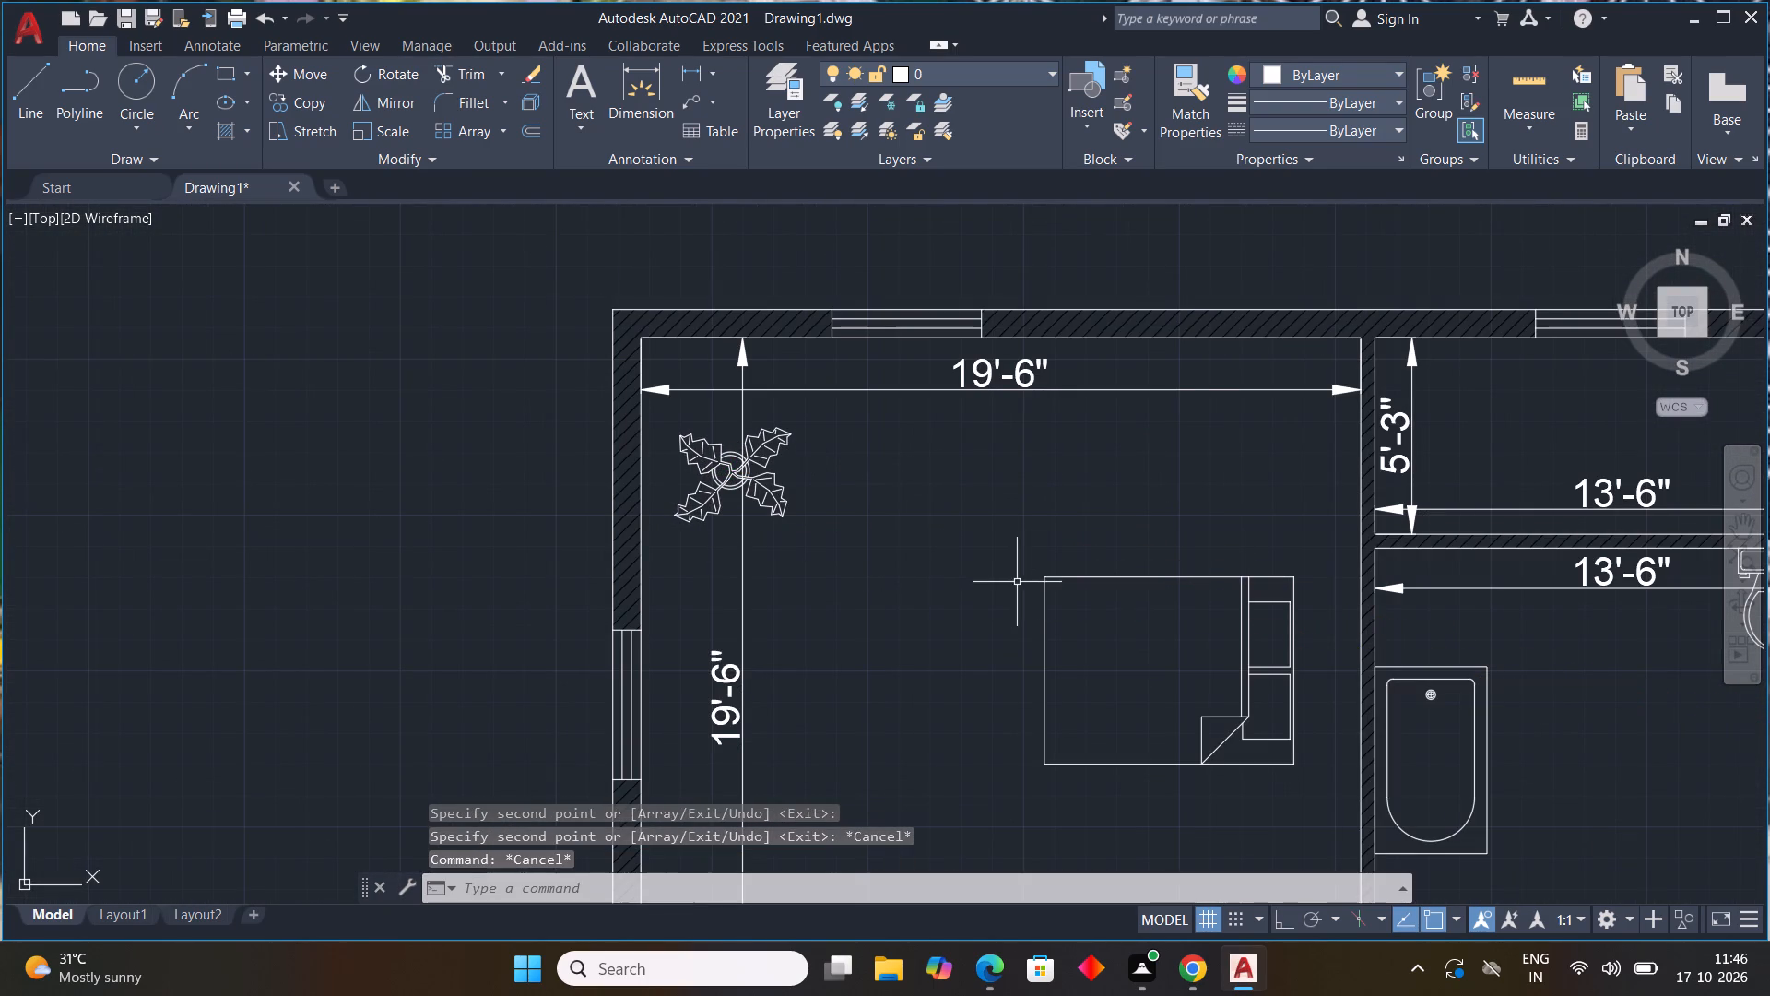
Draw a small upright rectangle just below the bed's pillow end in the 19'-6" by 19'-6" room.
middle_drag(1381, 680, 814, 325)
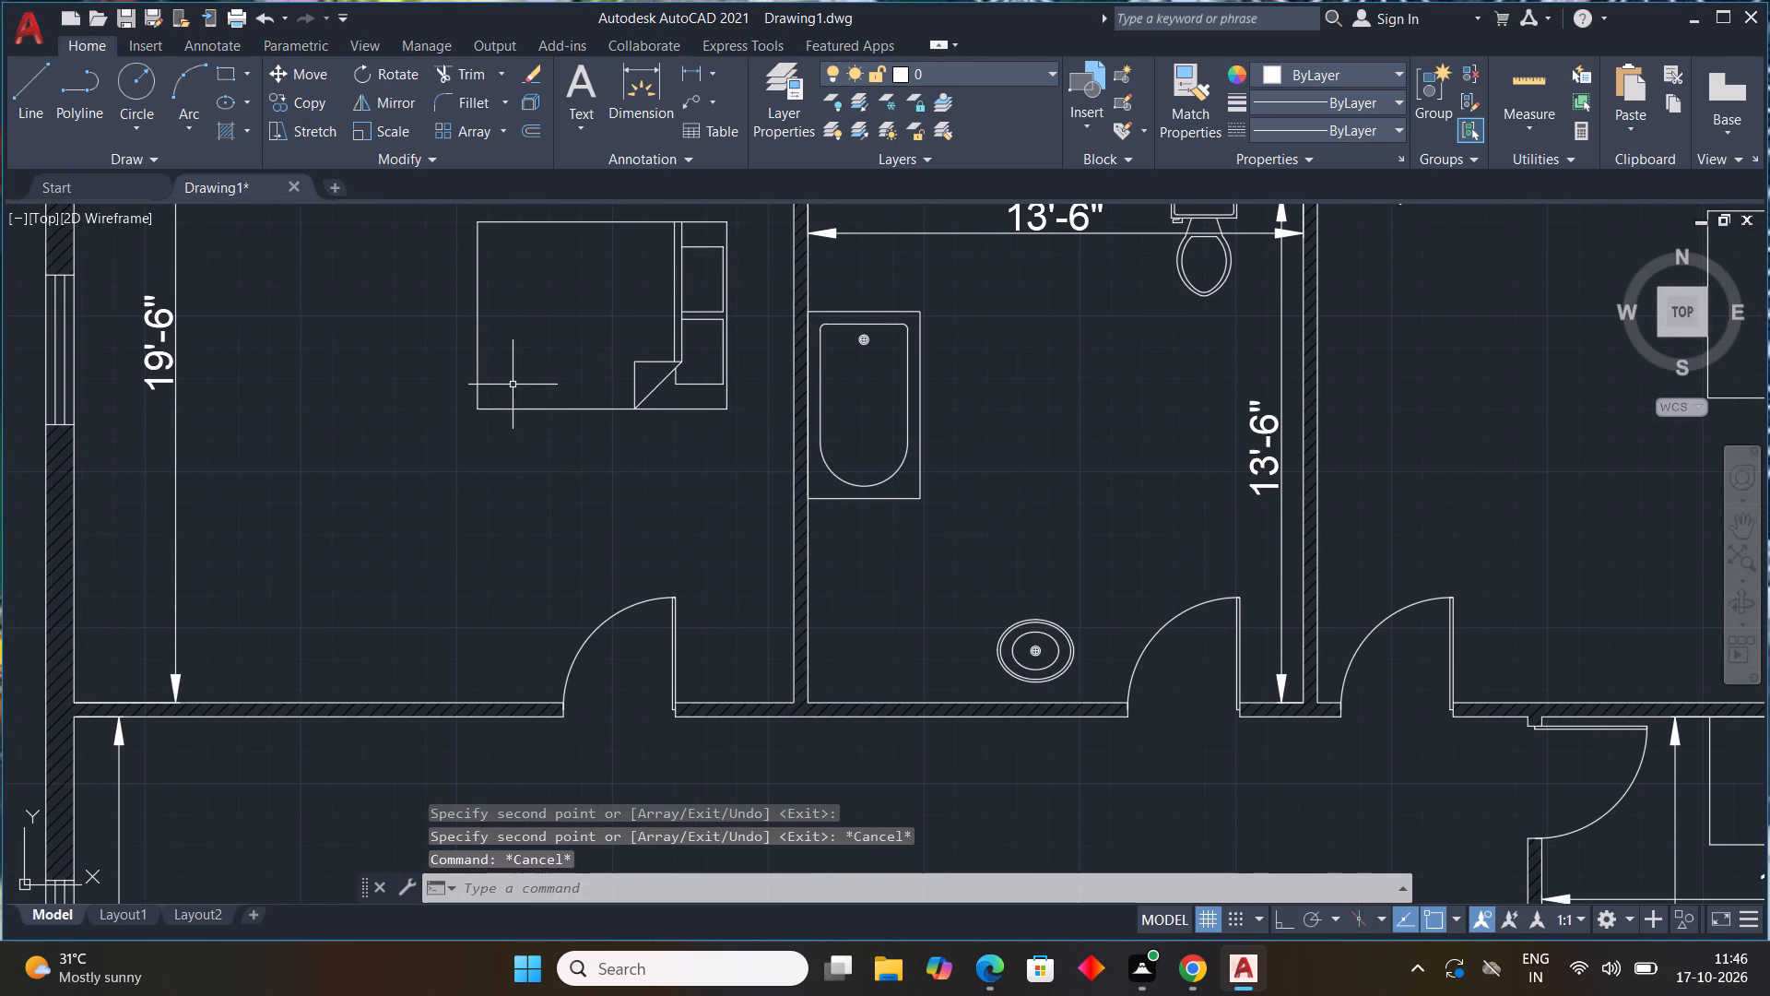
text(REC)
key(space)
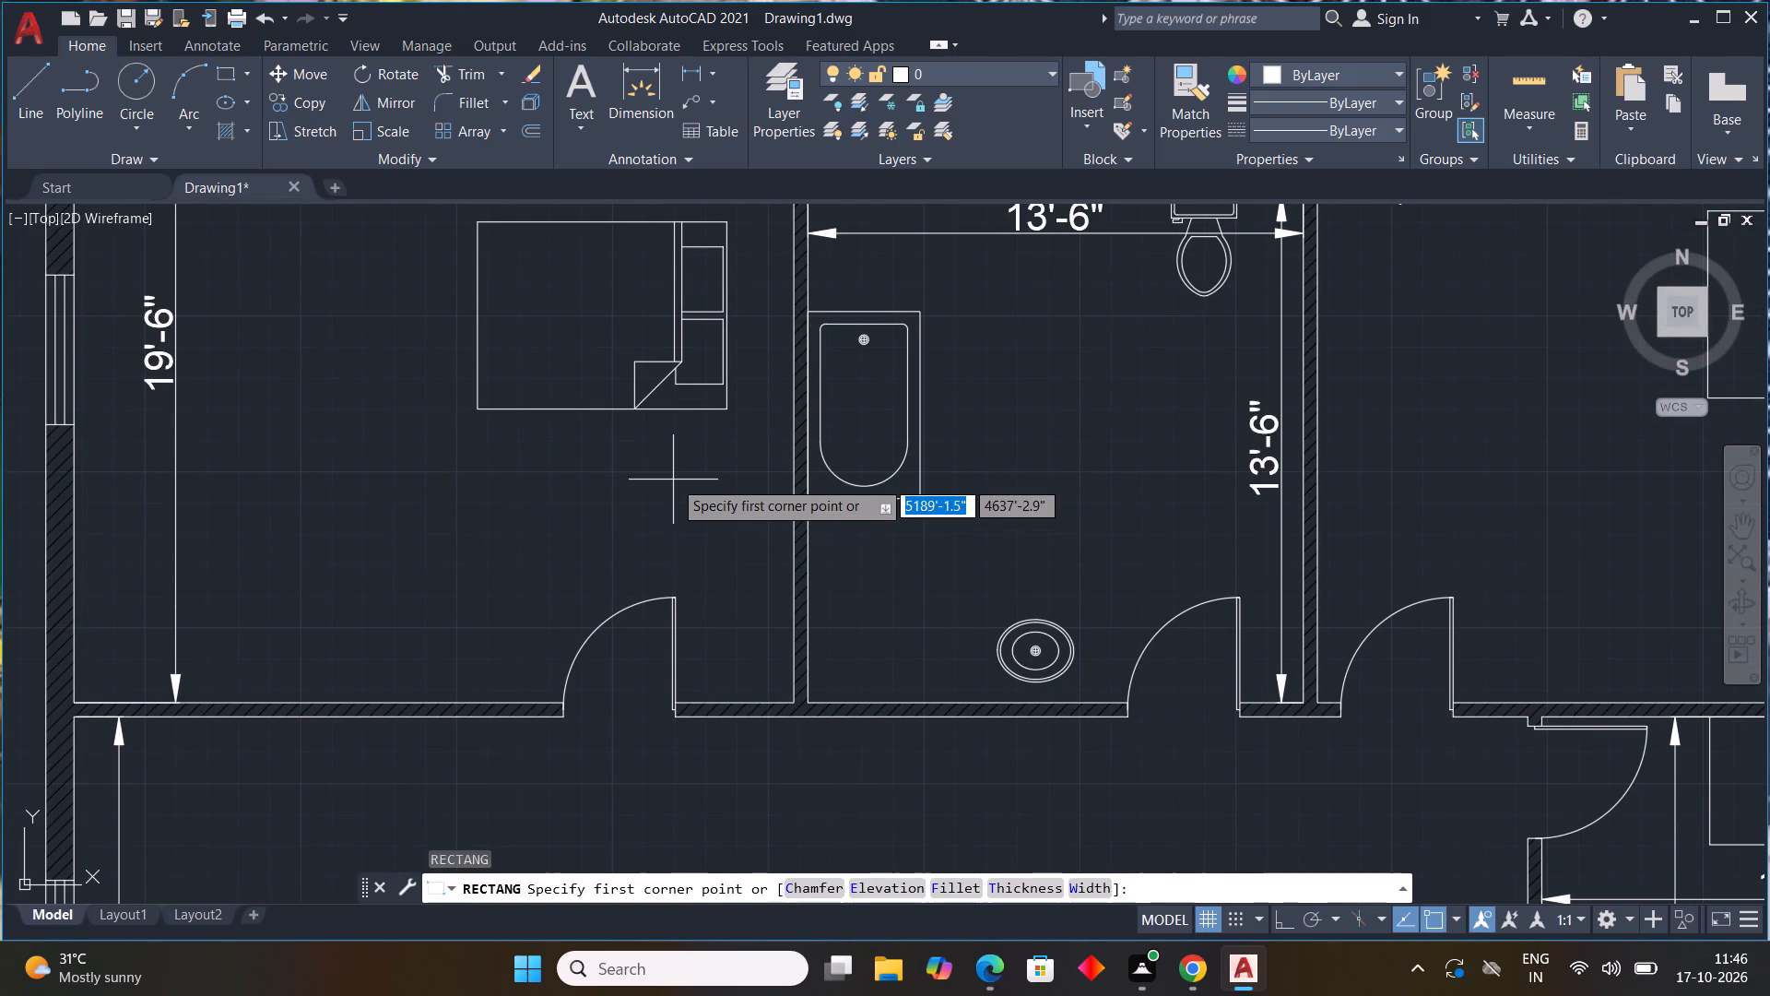
scroll(665, 476, up, 1)
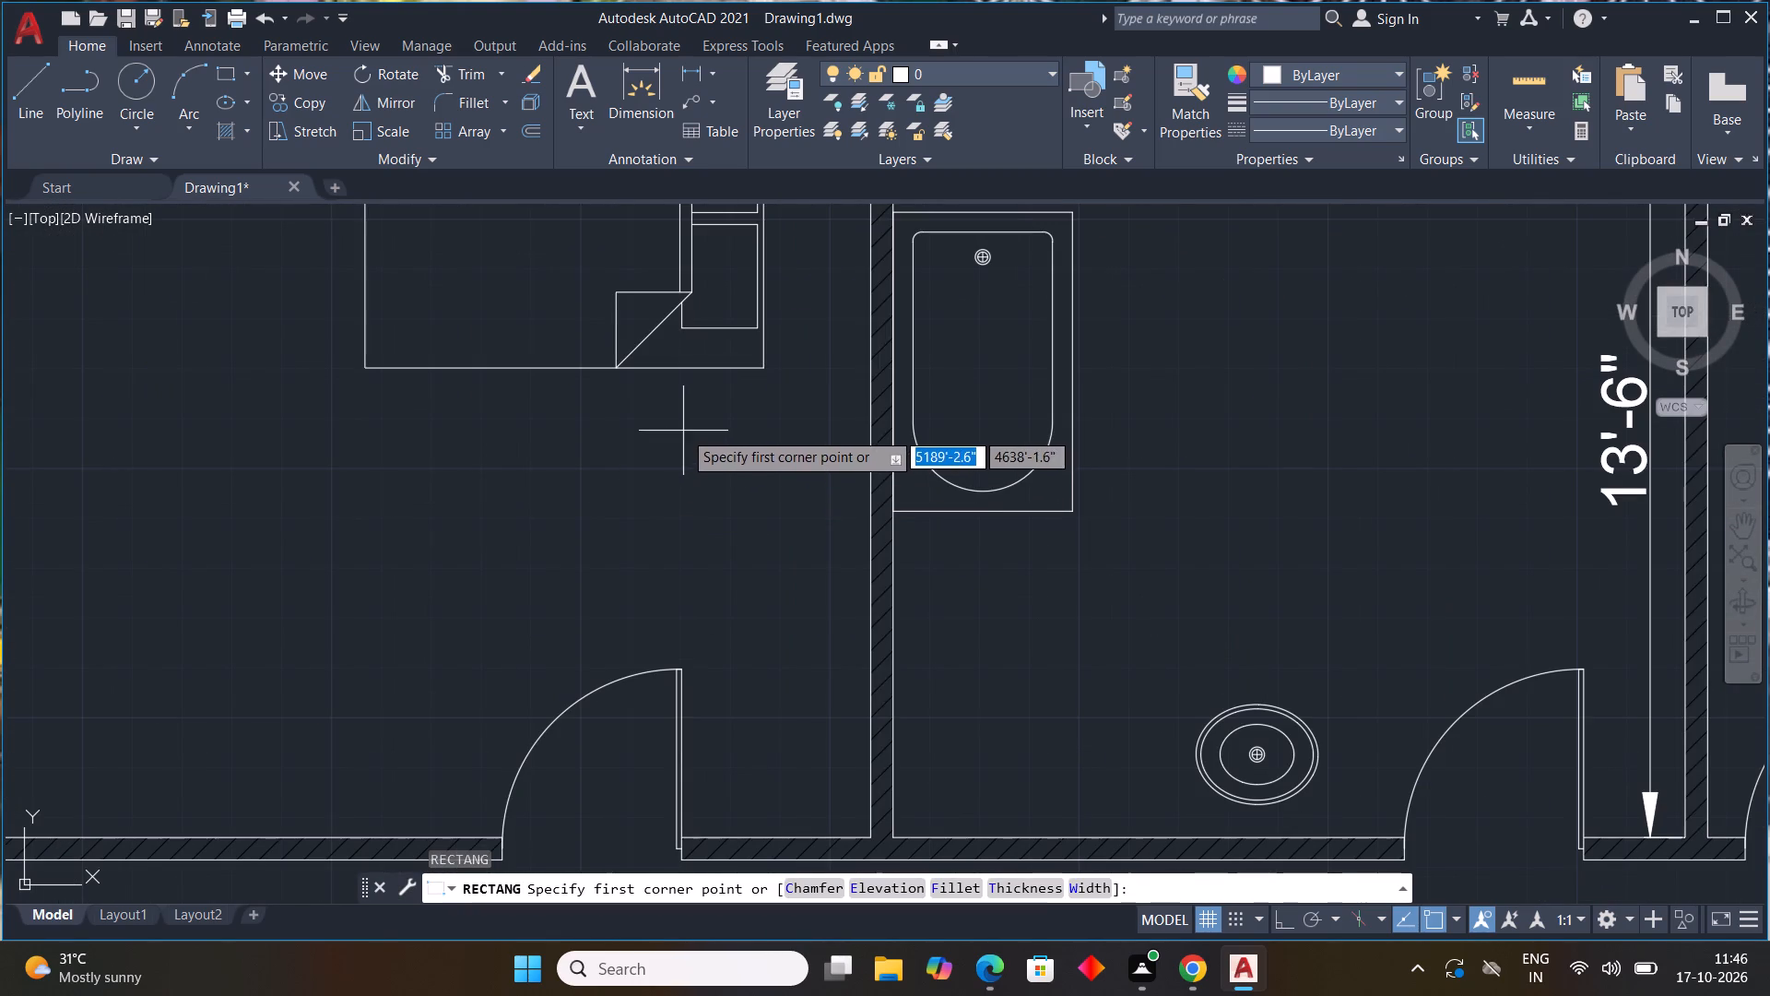
click(682, 428)
click(820, 615)
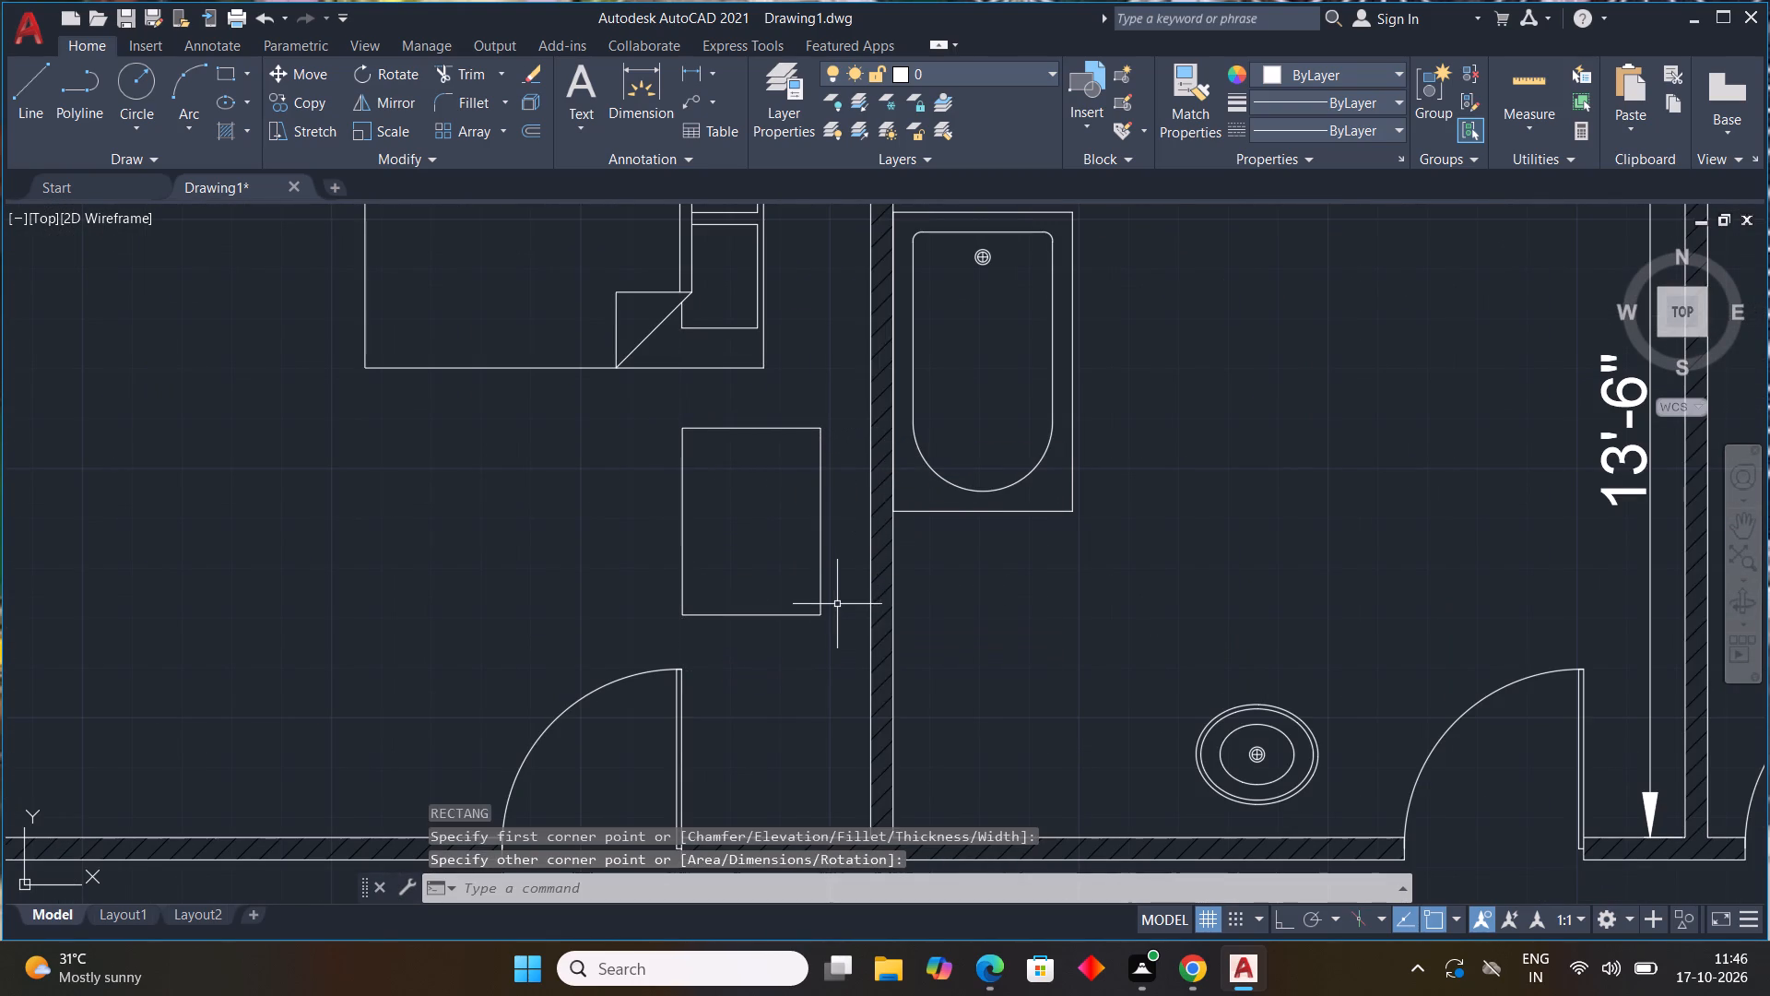
key(Escape)
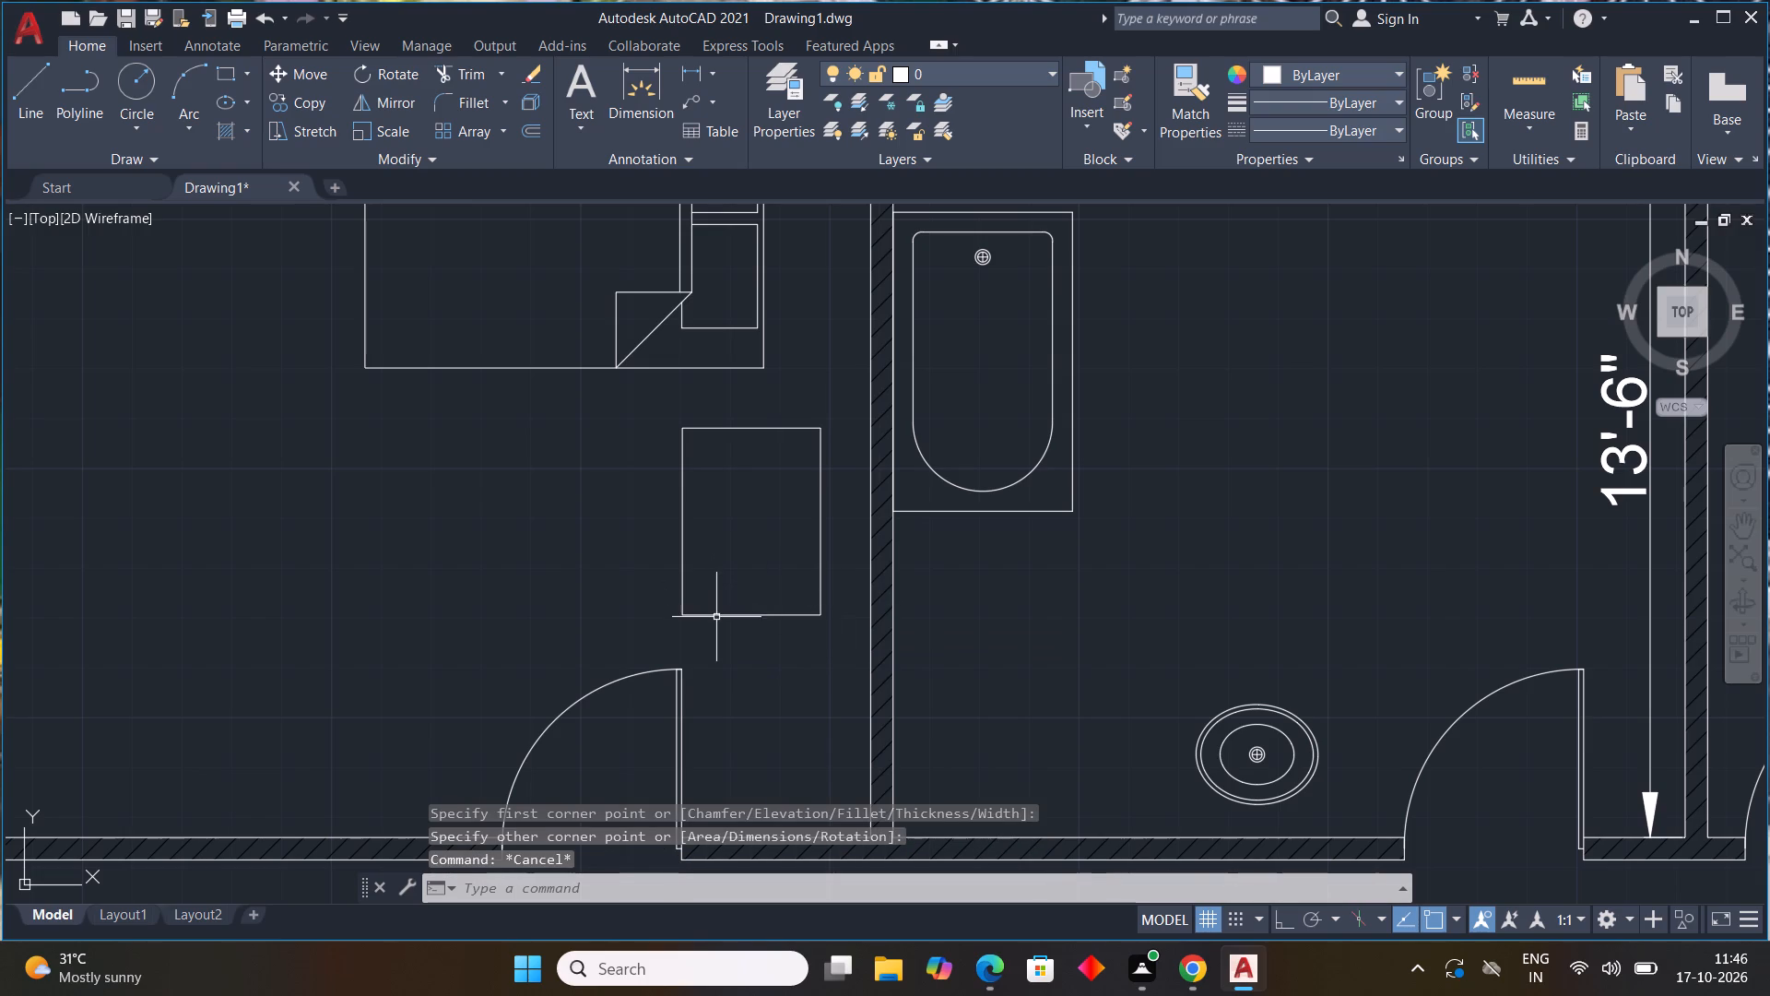
Copy the small rectangle into the 20'-3" by 19'-6" room, just below the pillow end of its bed.
click(716, 617)
key(c)
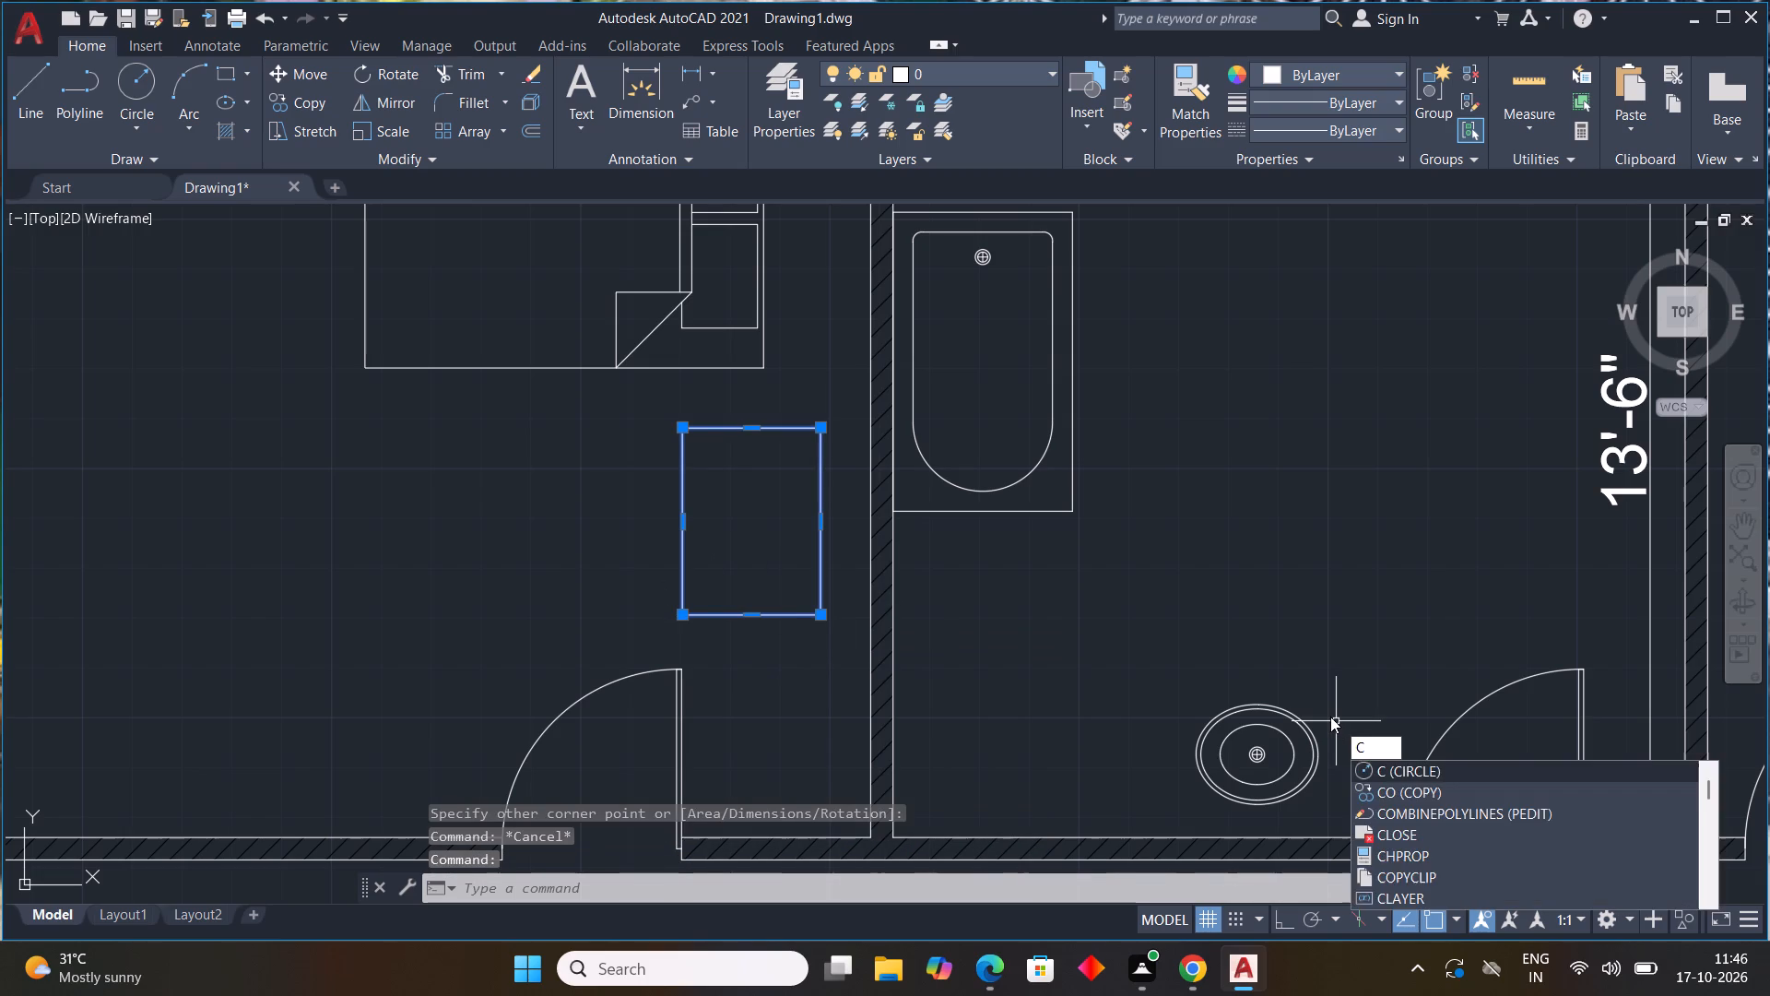
key(o)
key(space)
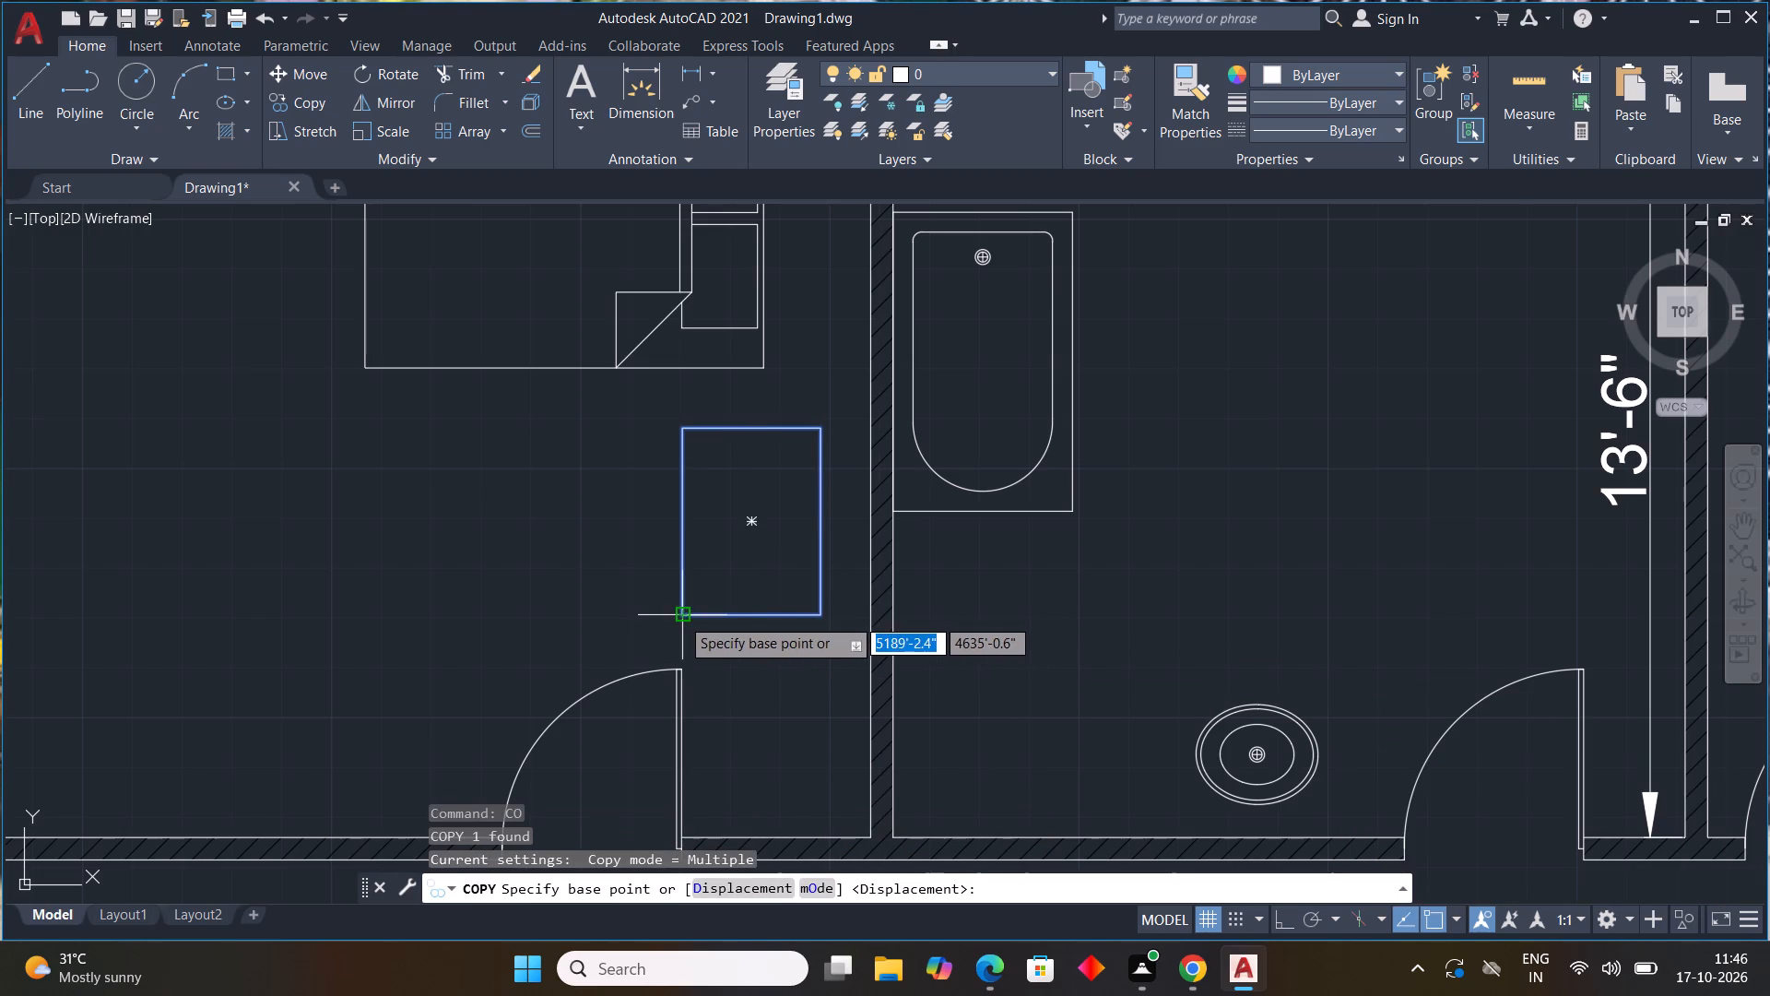
drag(682, 617, 721, 627)
scroll(1287, 646, down, 3)
scroll(1558, 622, down, 1)
scroll(1574, 624, up, 1)
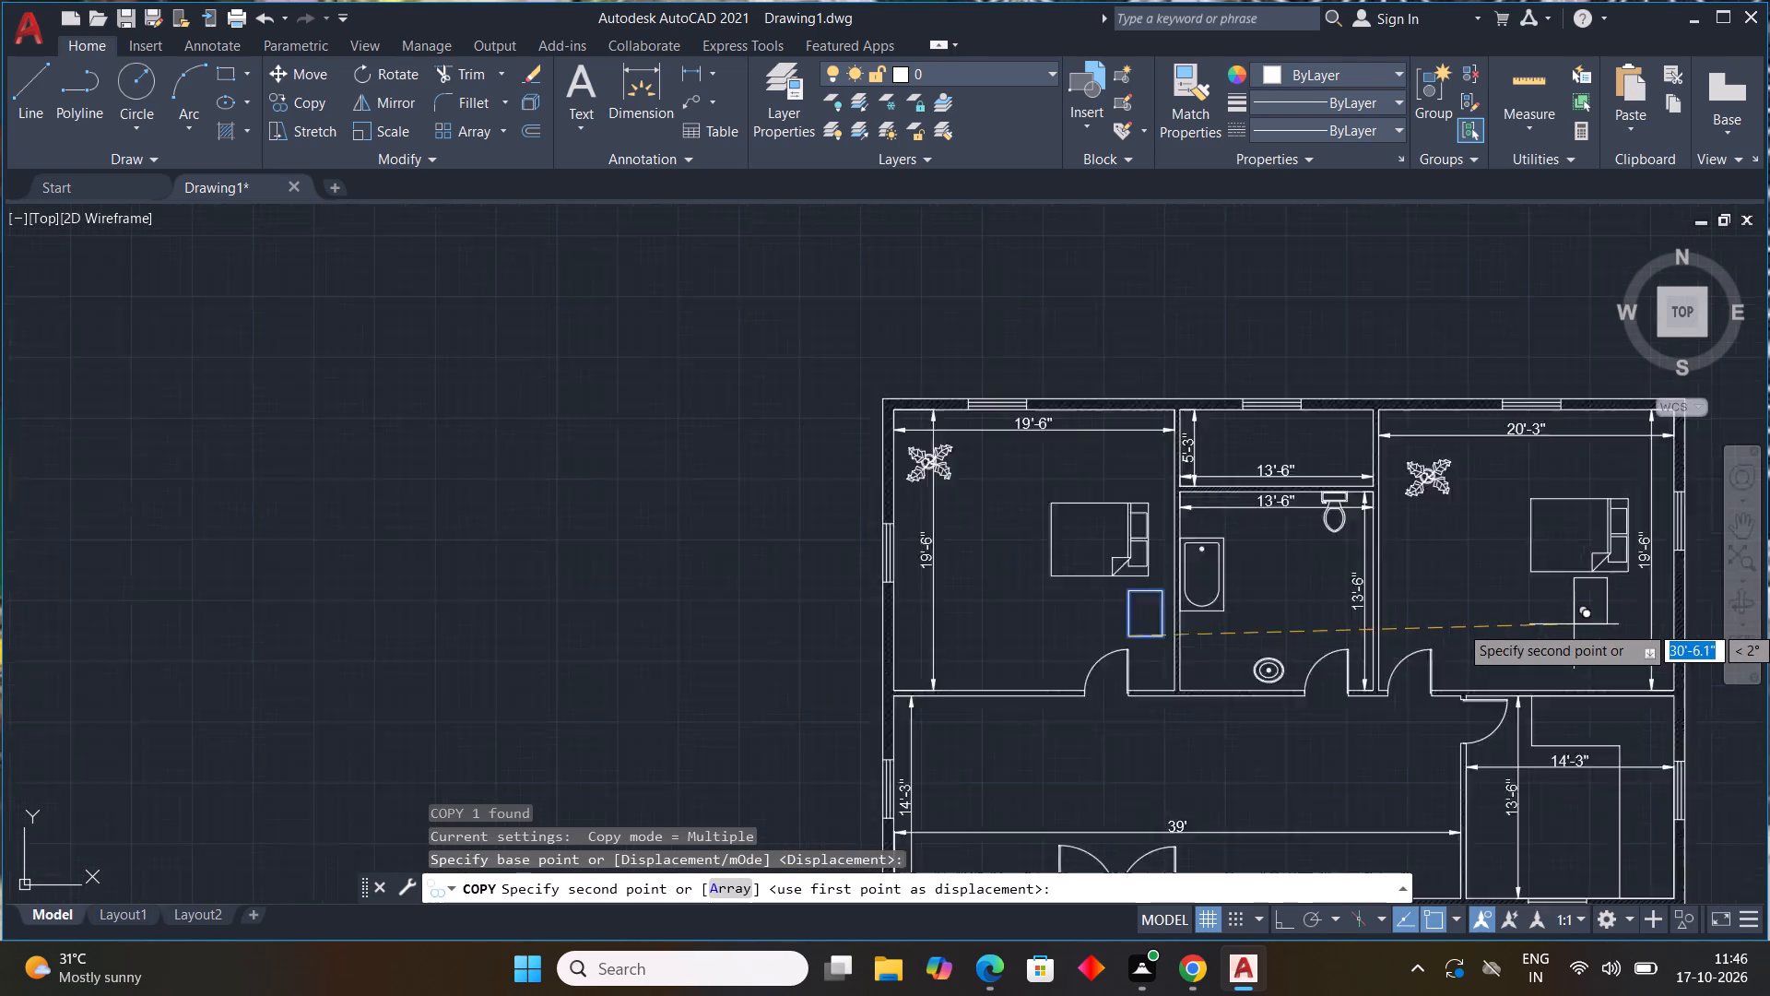
scroll(1574, 624, up, 3)
scroll(1578, 679, down, 1)
middle_drag(1475, 637, 827, 323)
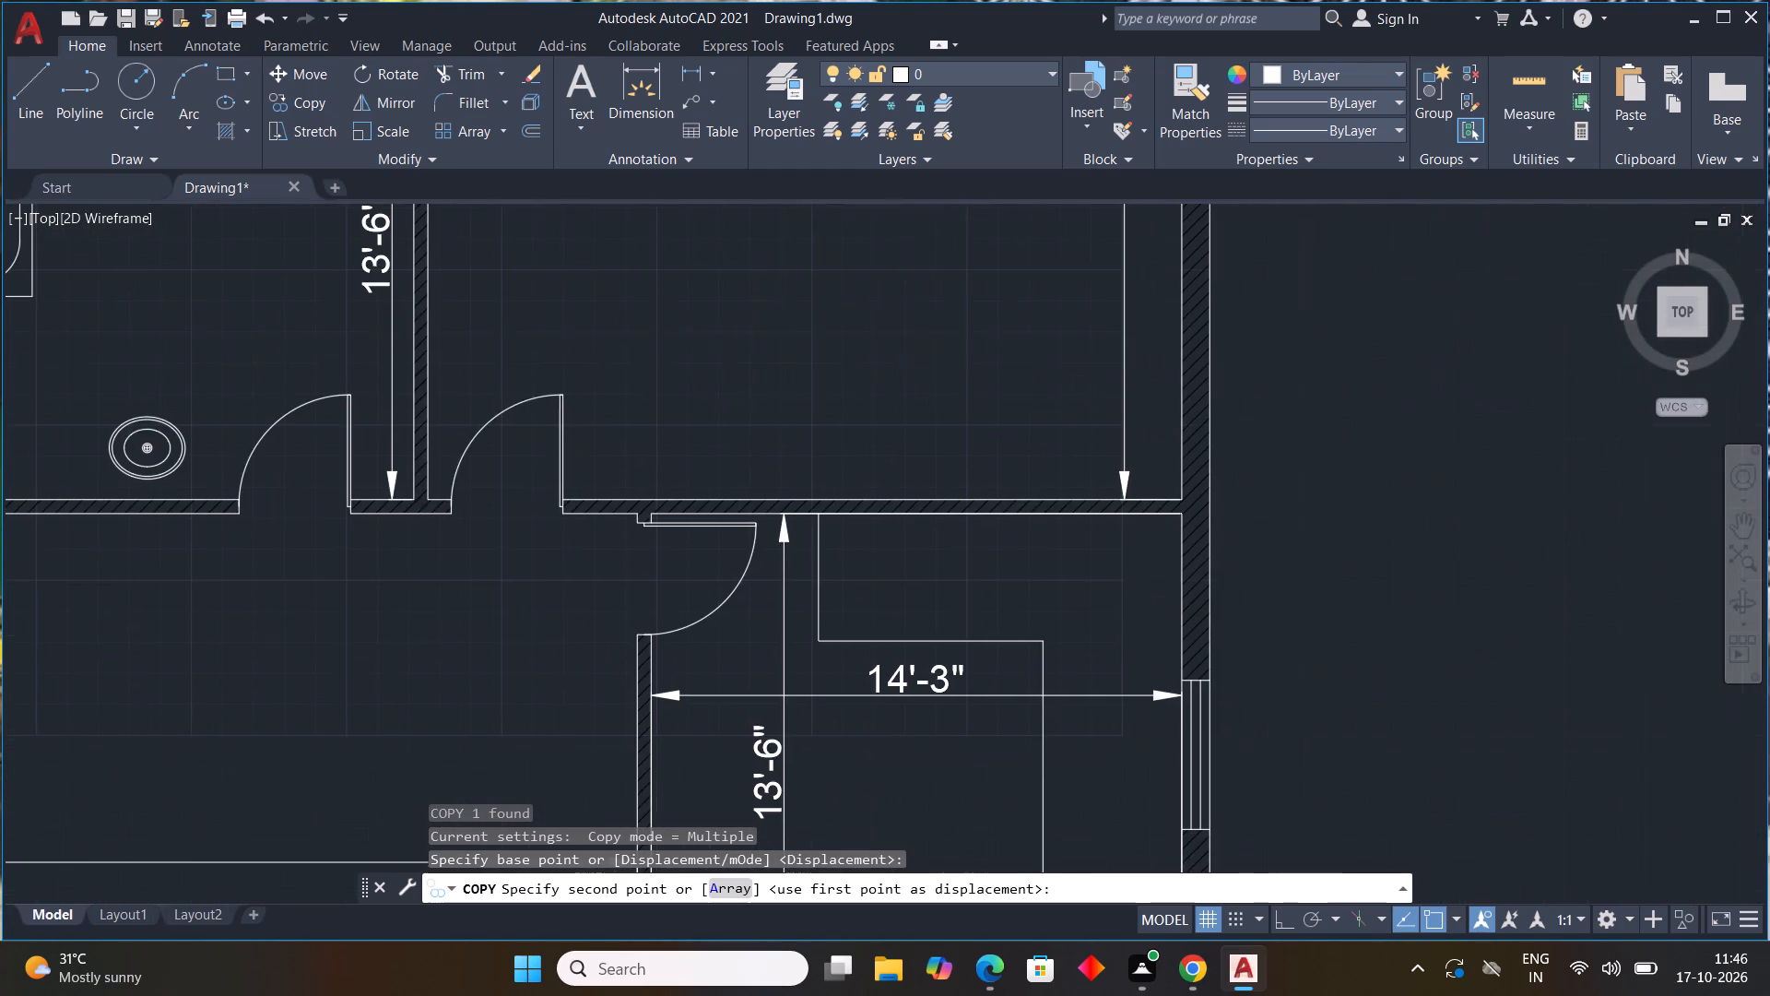
scroll(930, 361, down, 1)
middle_drag(930, 362, 989, 435)
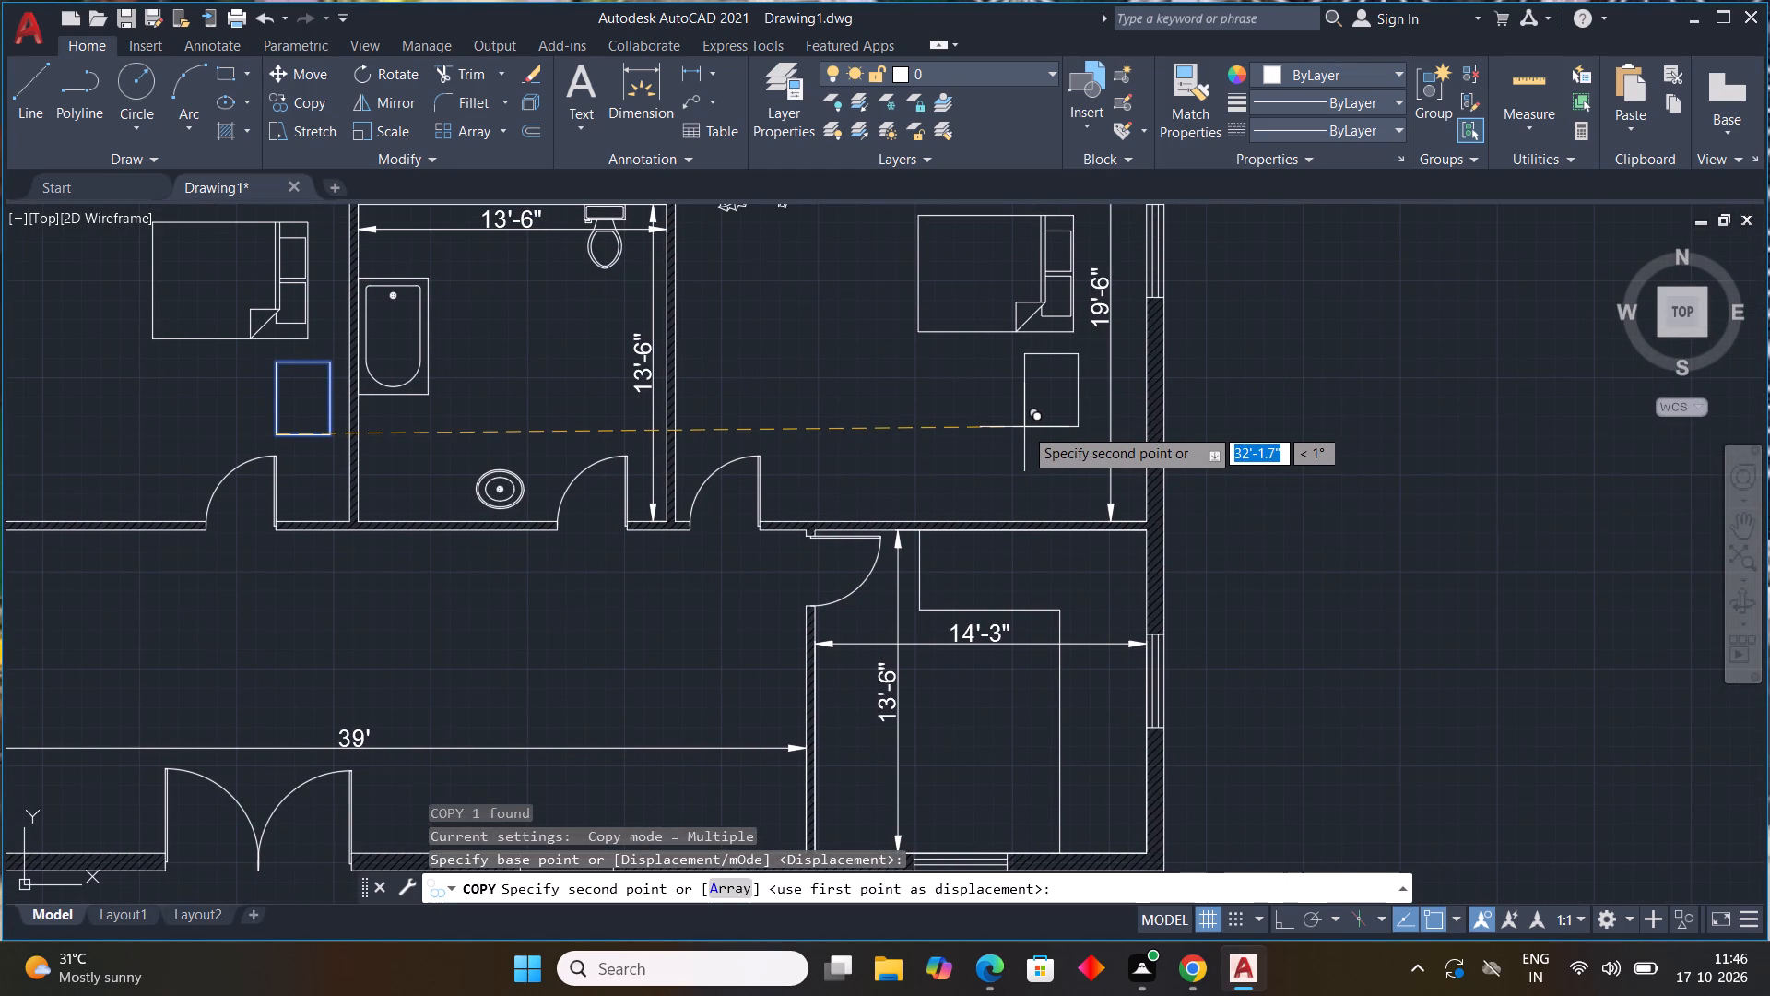
click(1017, 427)
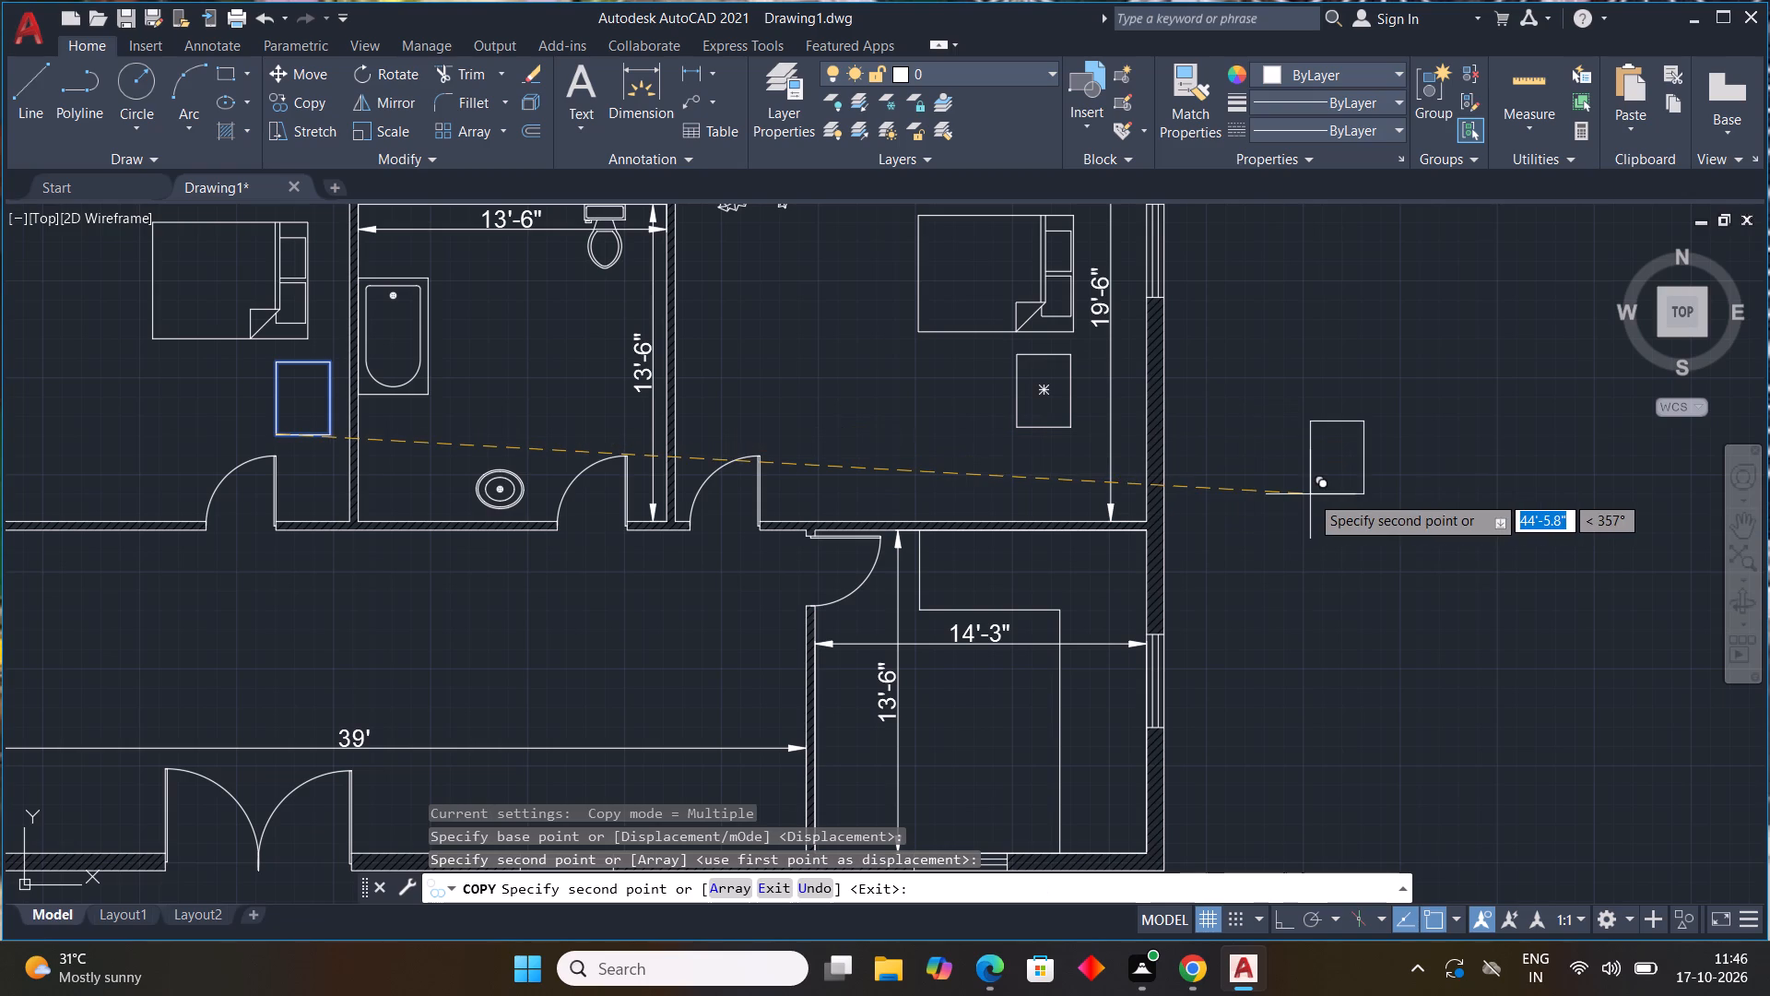
key(Escape)
Copy the loose sink block onto the upper leg of the L-shaped counter in the 14'-3" by 13'-6" room.
middle_drag(1059, 604, 1194, 383)
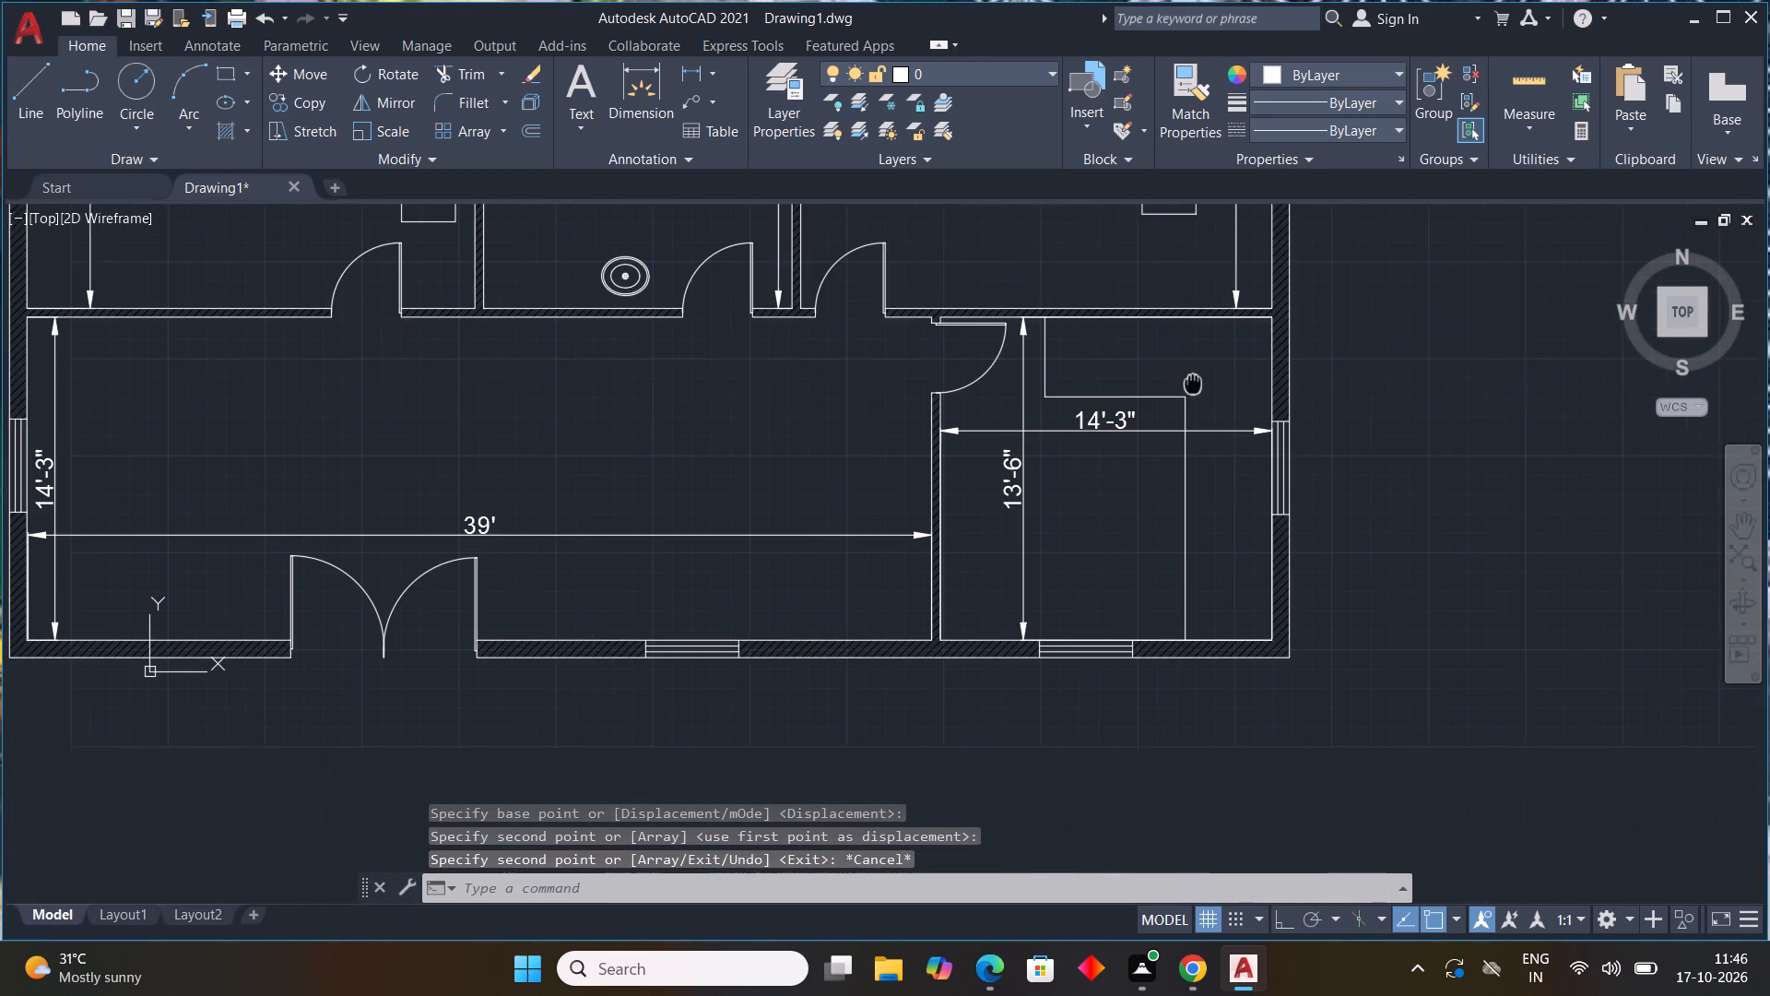
middle_drag(1194, 383, 1195, 389)
scroll(1262, 515, down, 3)
scroll(1622, 620, up, 2)
middle_drag(1528, 577, 1533, 624)
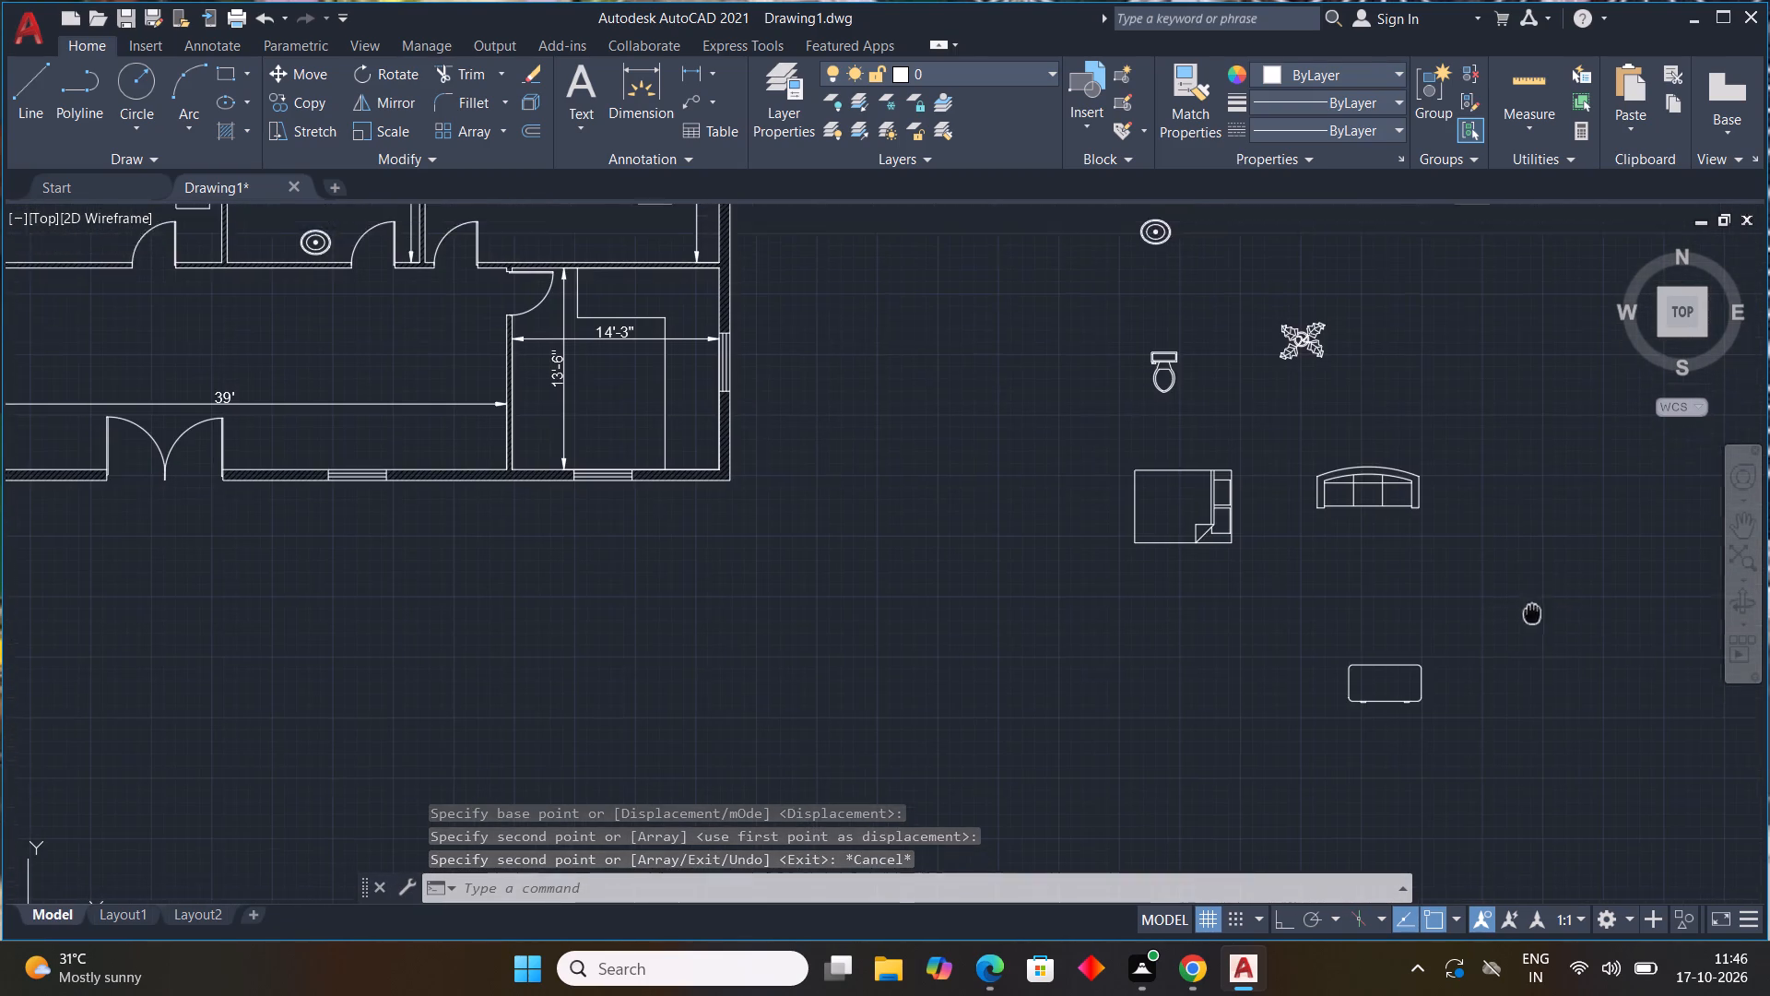
middle_drag(1533, 624, 1567, 788)
drag(1546, 333, 1534, 361)
click(1413, 453)
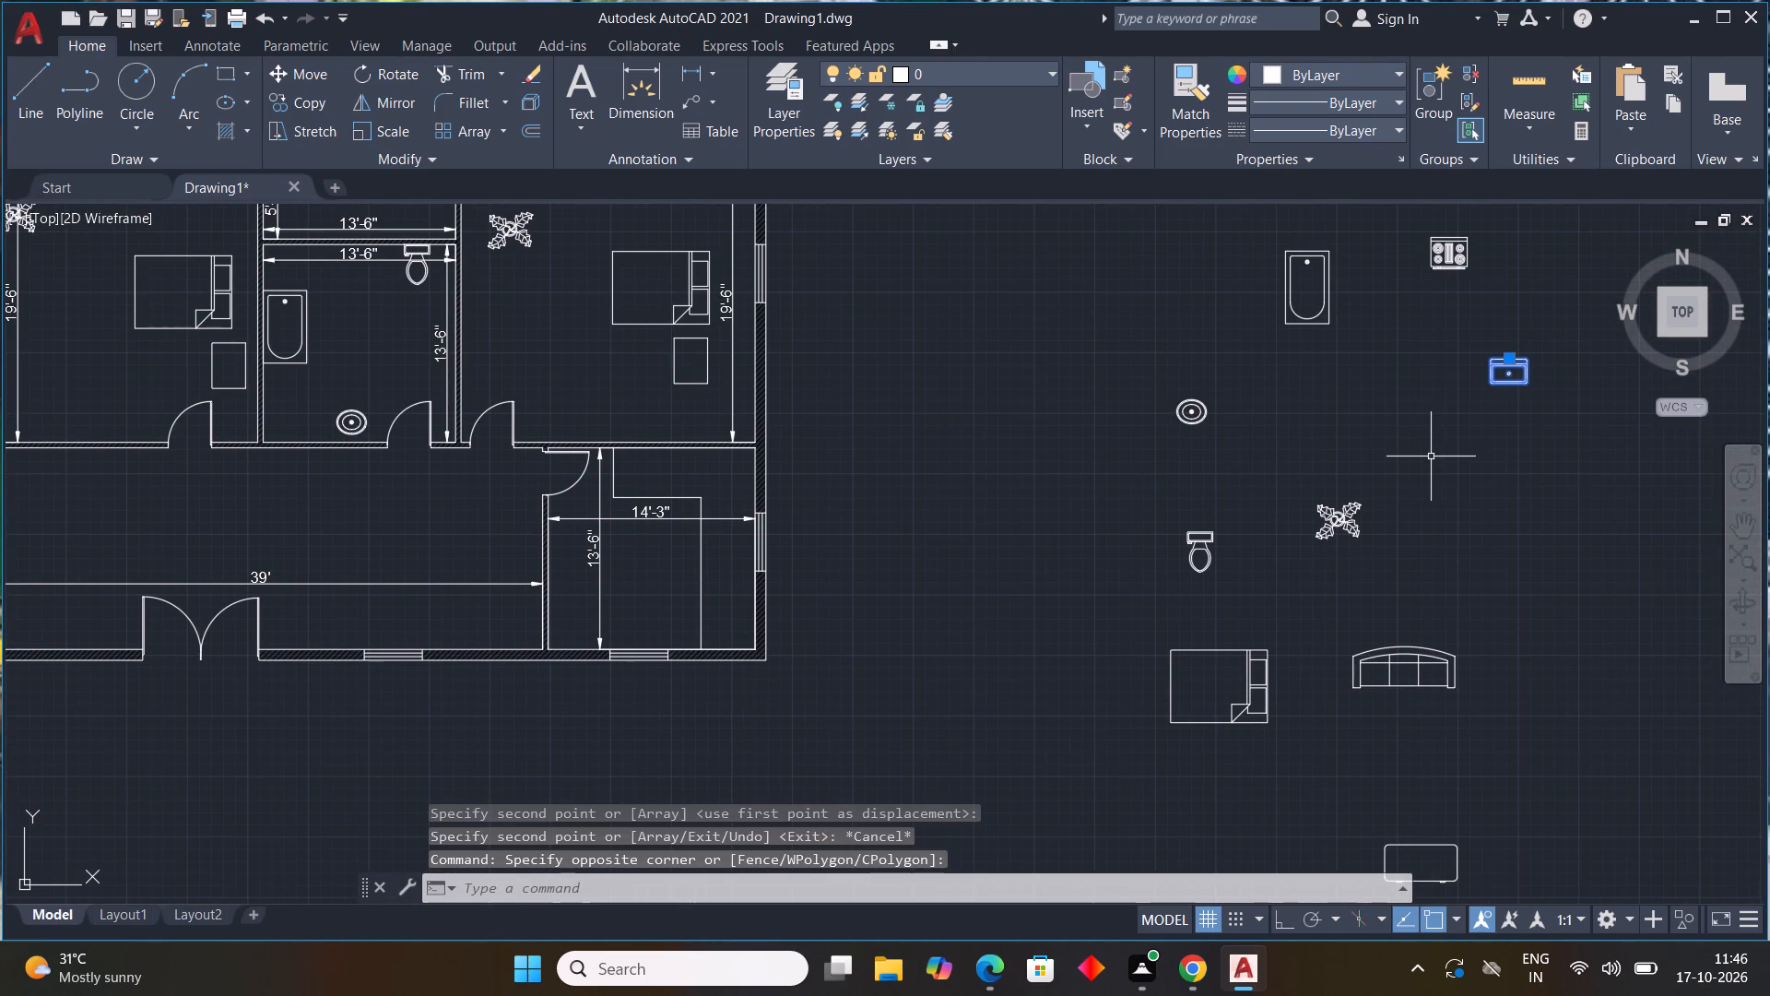
text(CO)
key(space)
click(1496, 386)
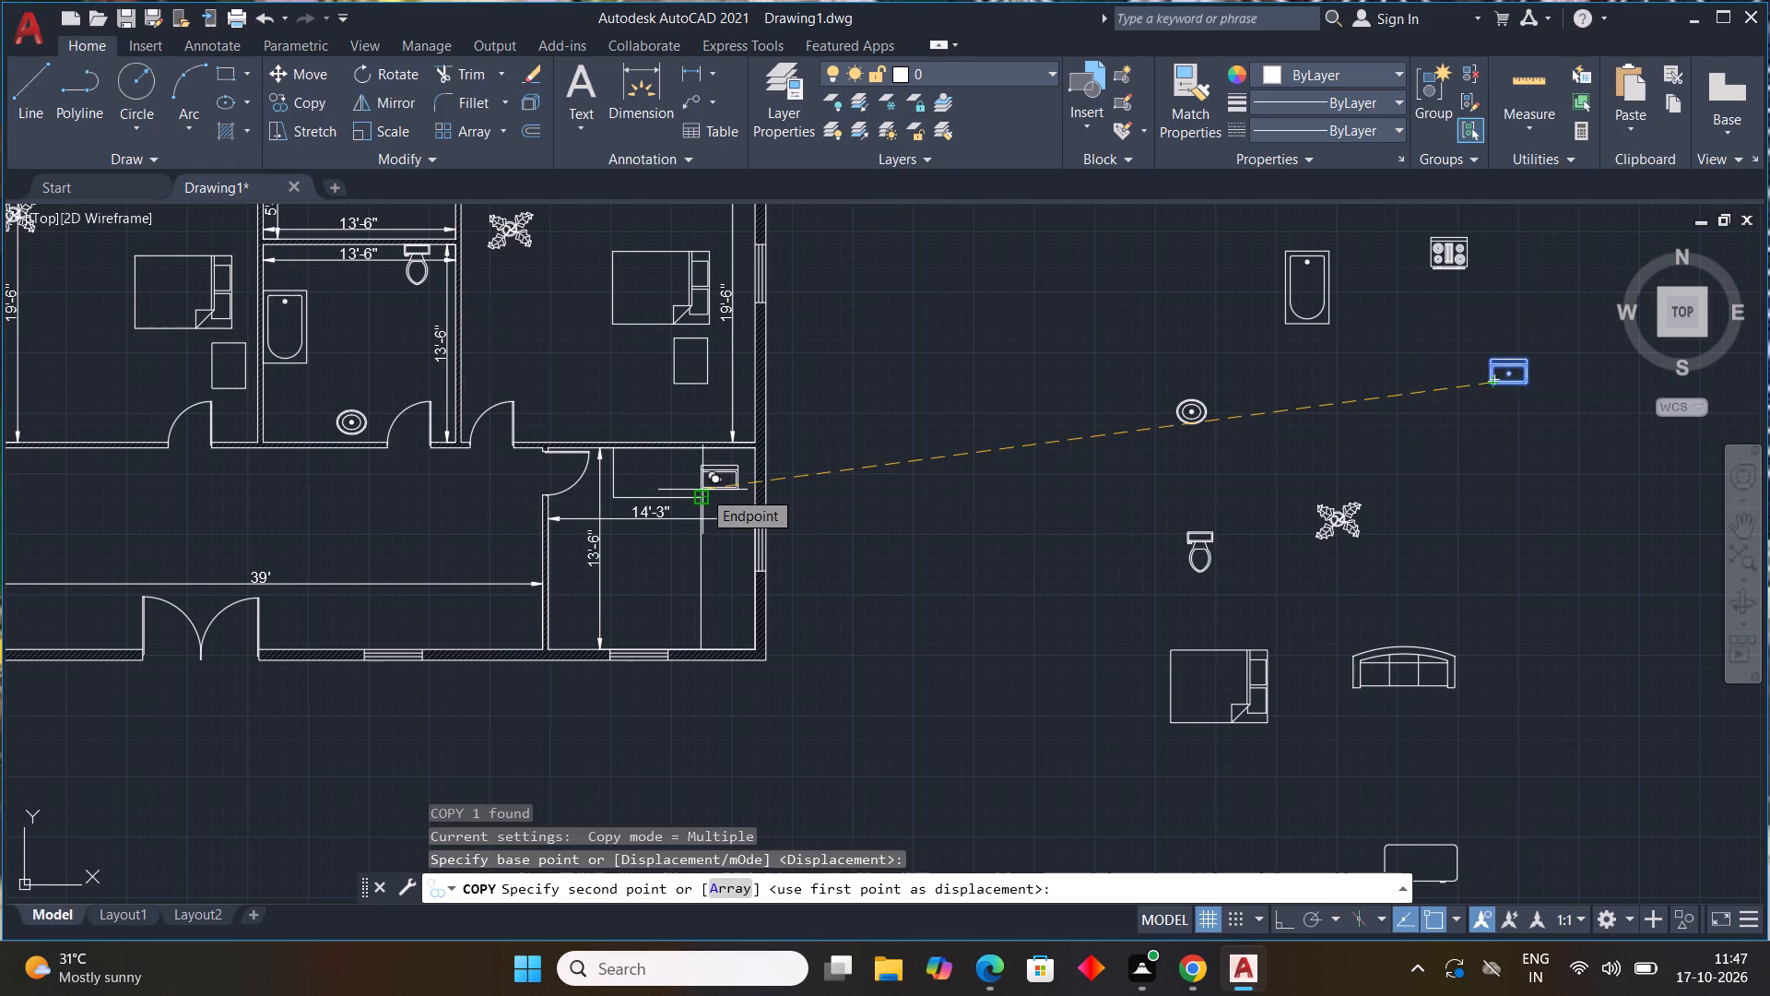
middle_drag(707, 501, 799, 624)
scroll(707, 502, down, 1)
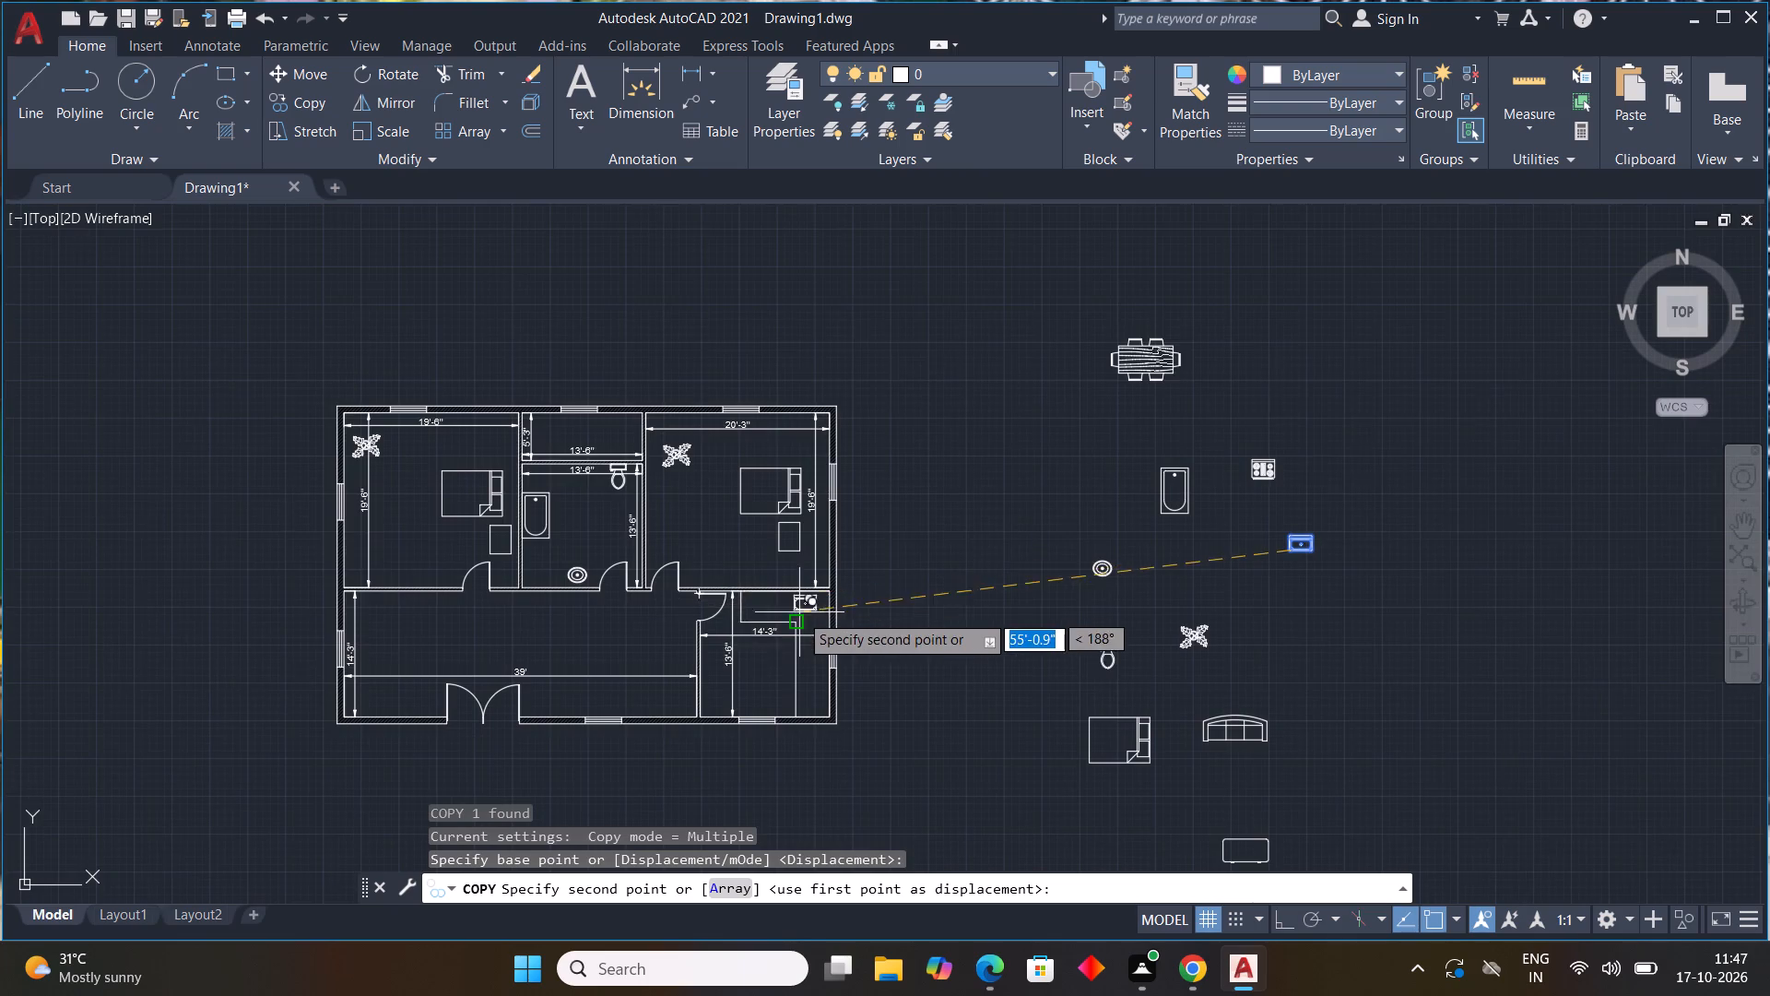
scroll(787, 616, up, 4)
middle_drag(671, 613, 741, 597)
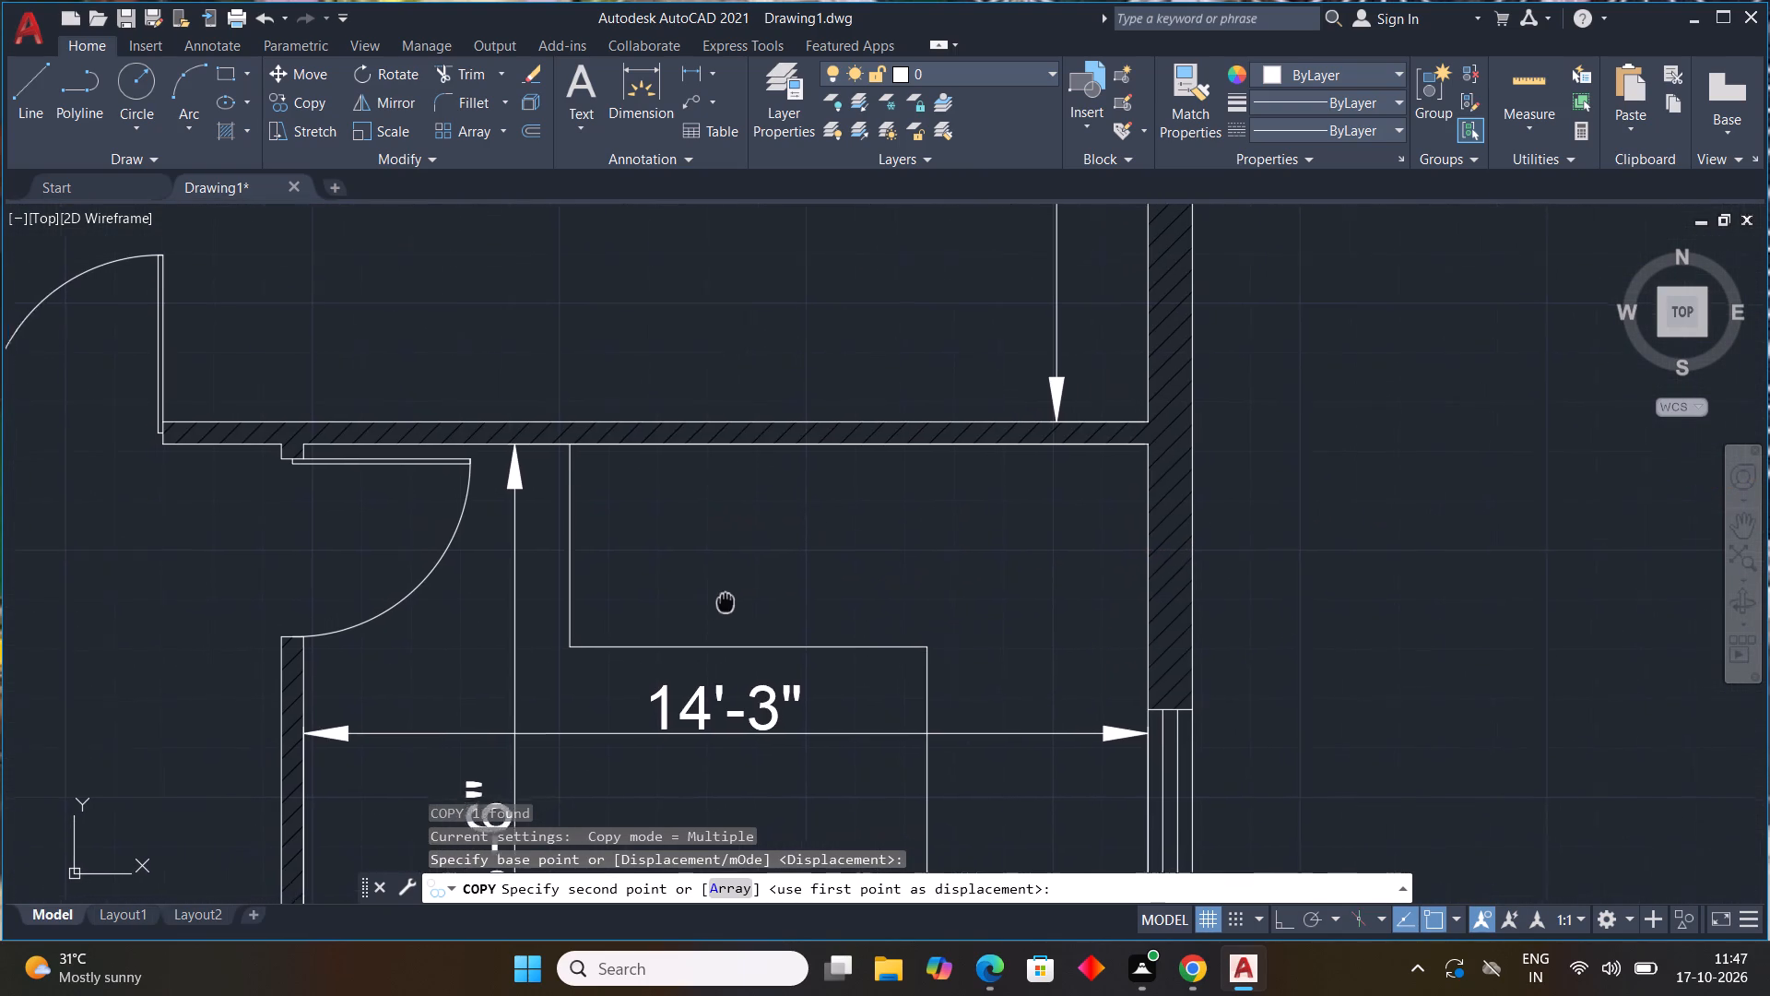
middle_drag(741, 597, 867, 566)
click(806, 546)
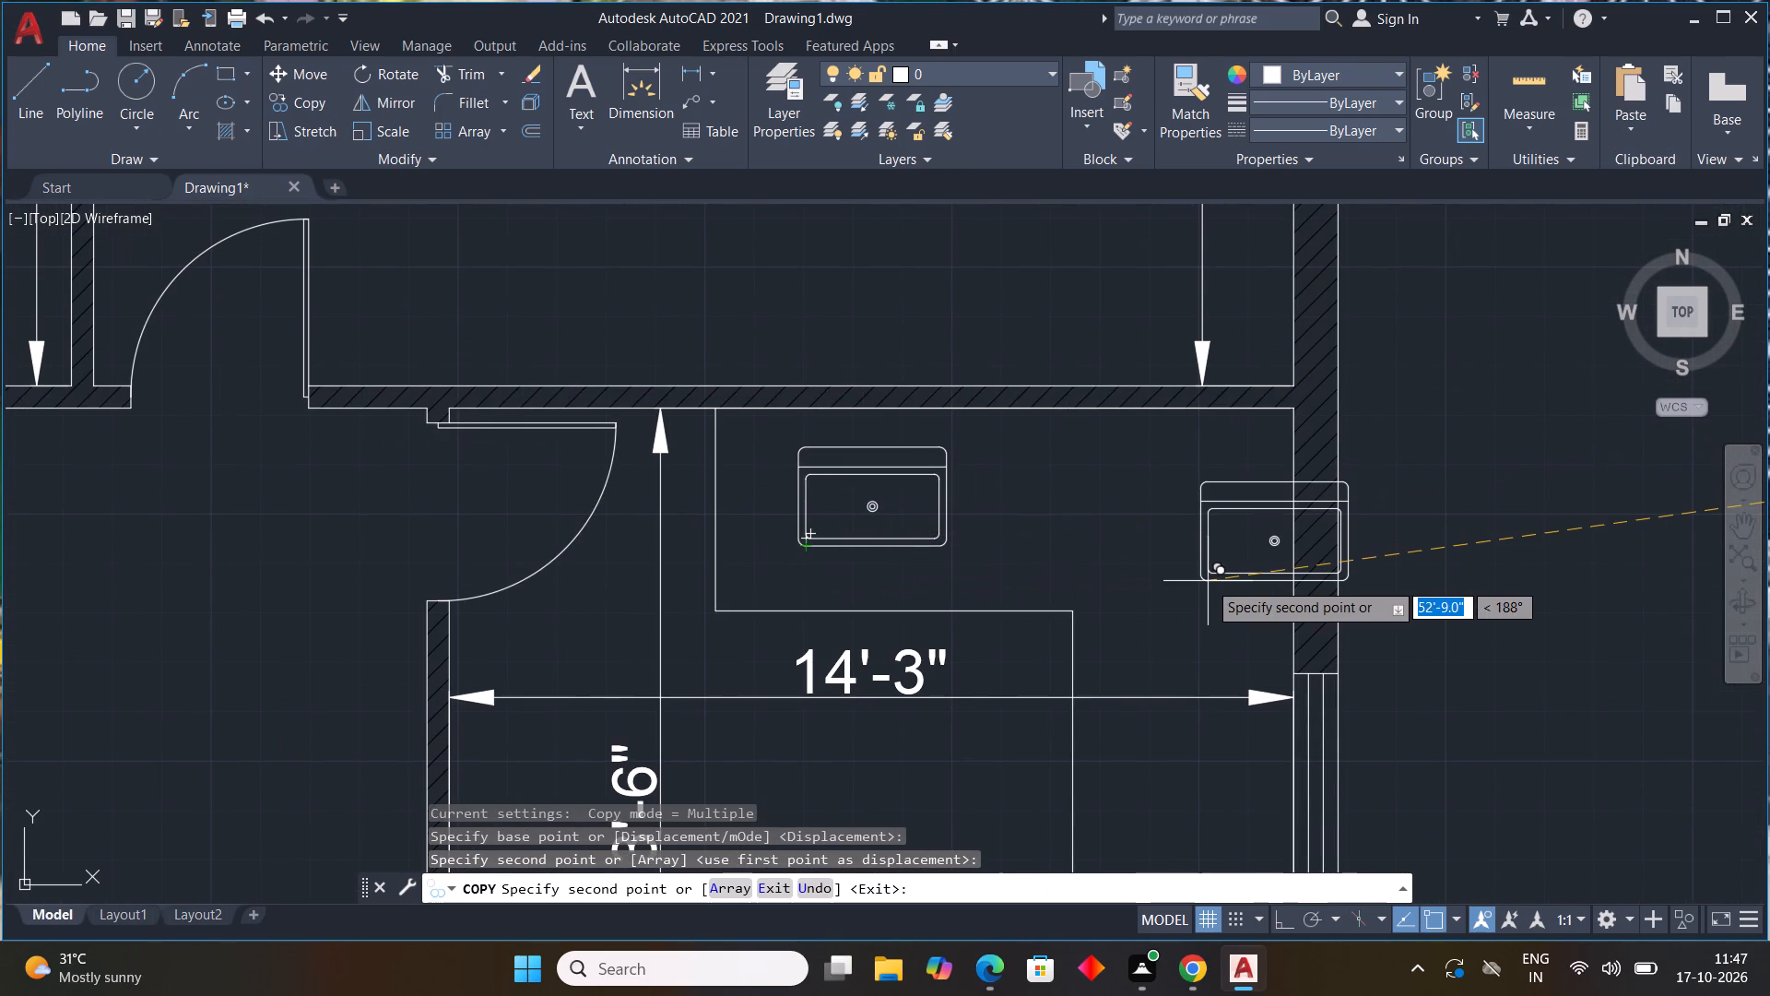
key(Escape)
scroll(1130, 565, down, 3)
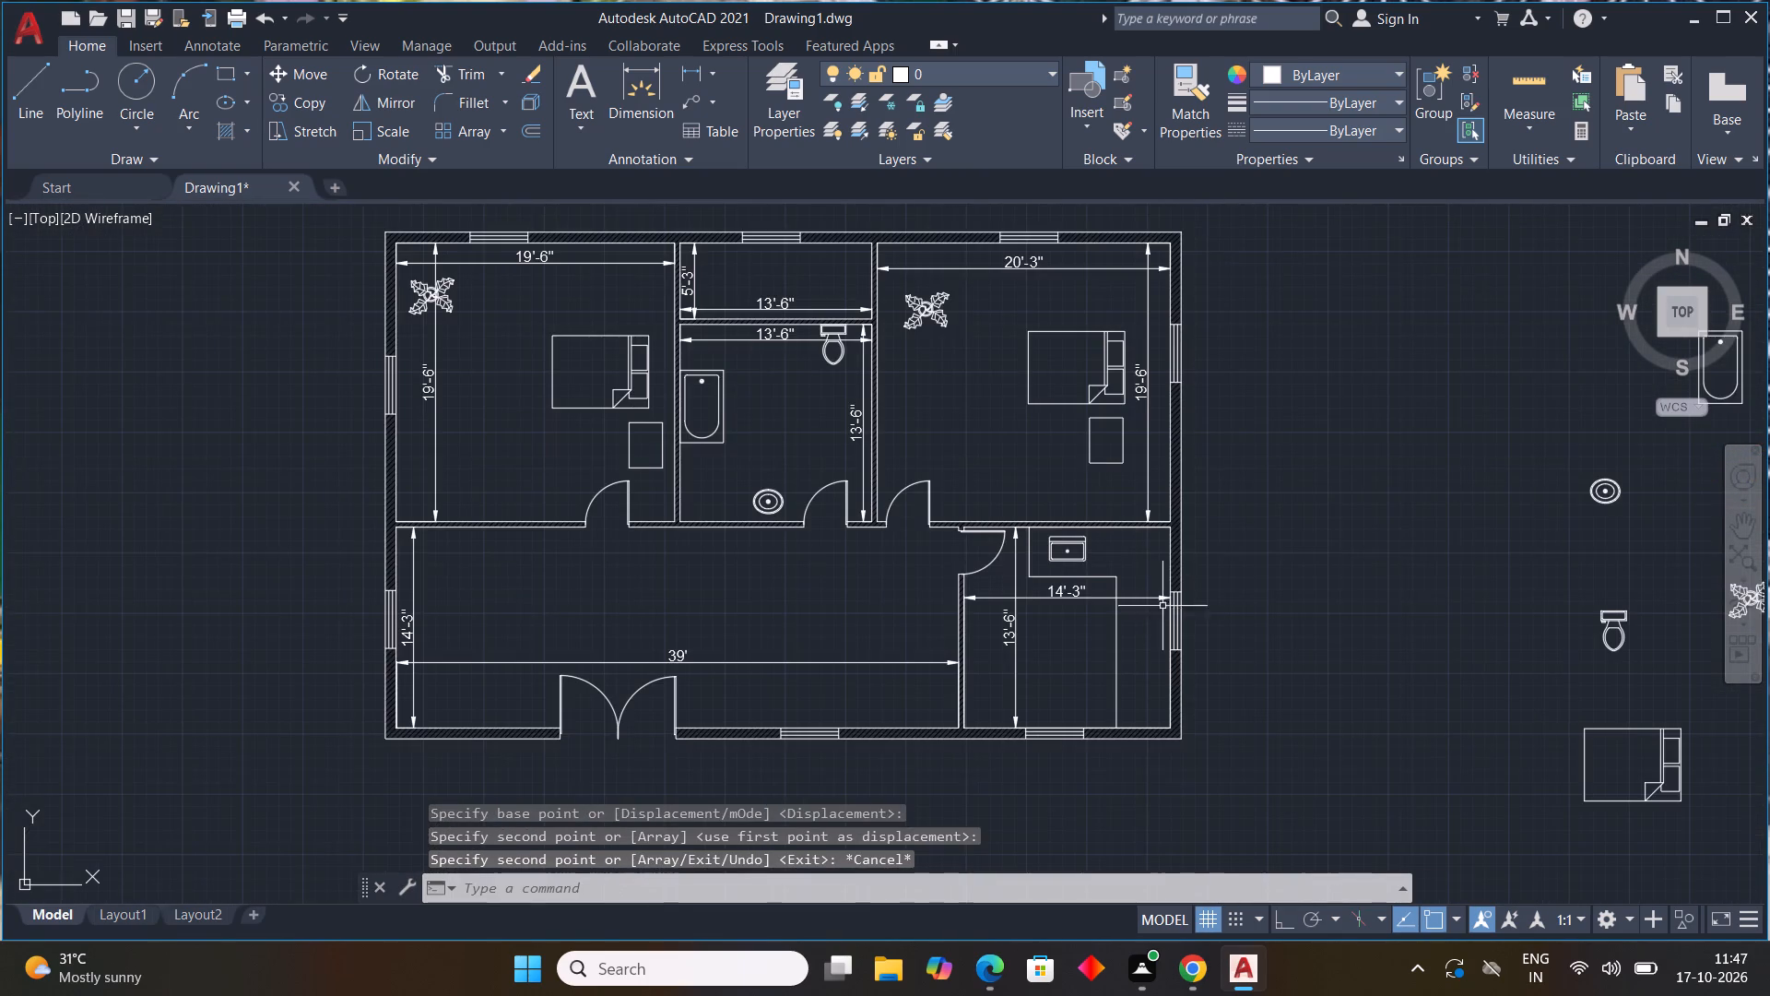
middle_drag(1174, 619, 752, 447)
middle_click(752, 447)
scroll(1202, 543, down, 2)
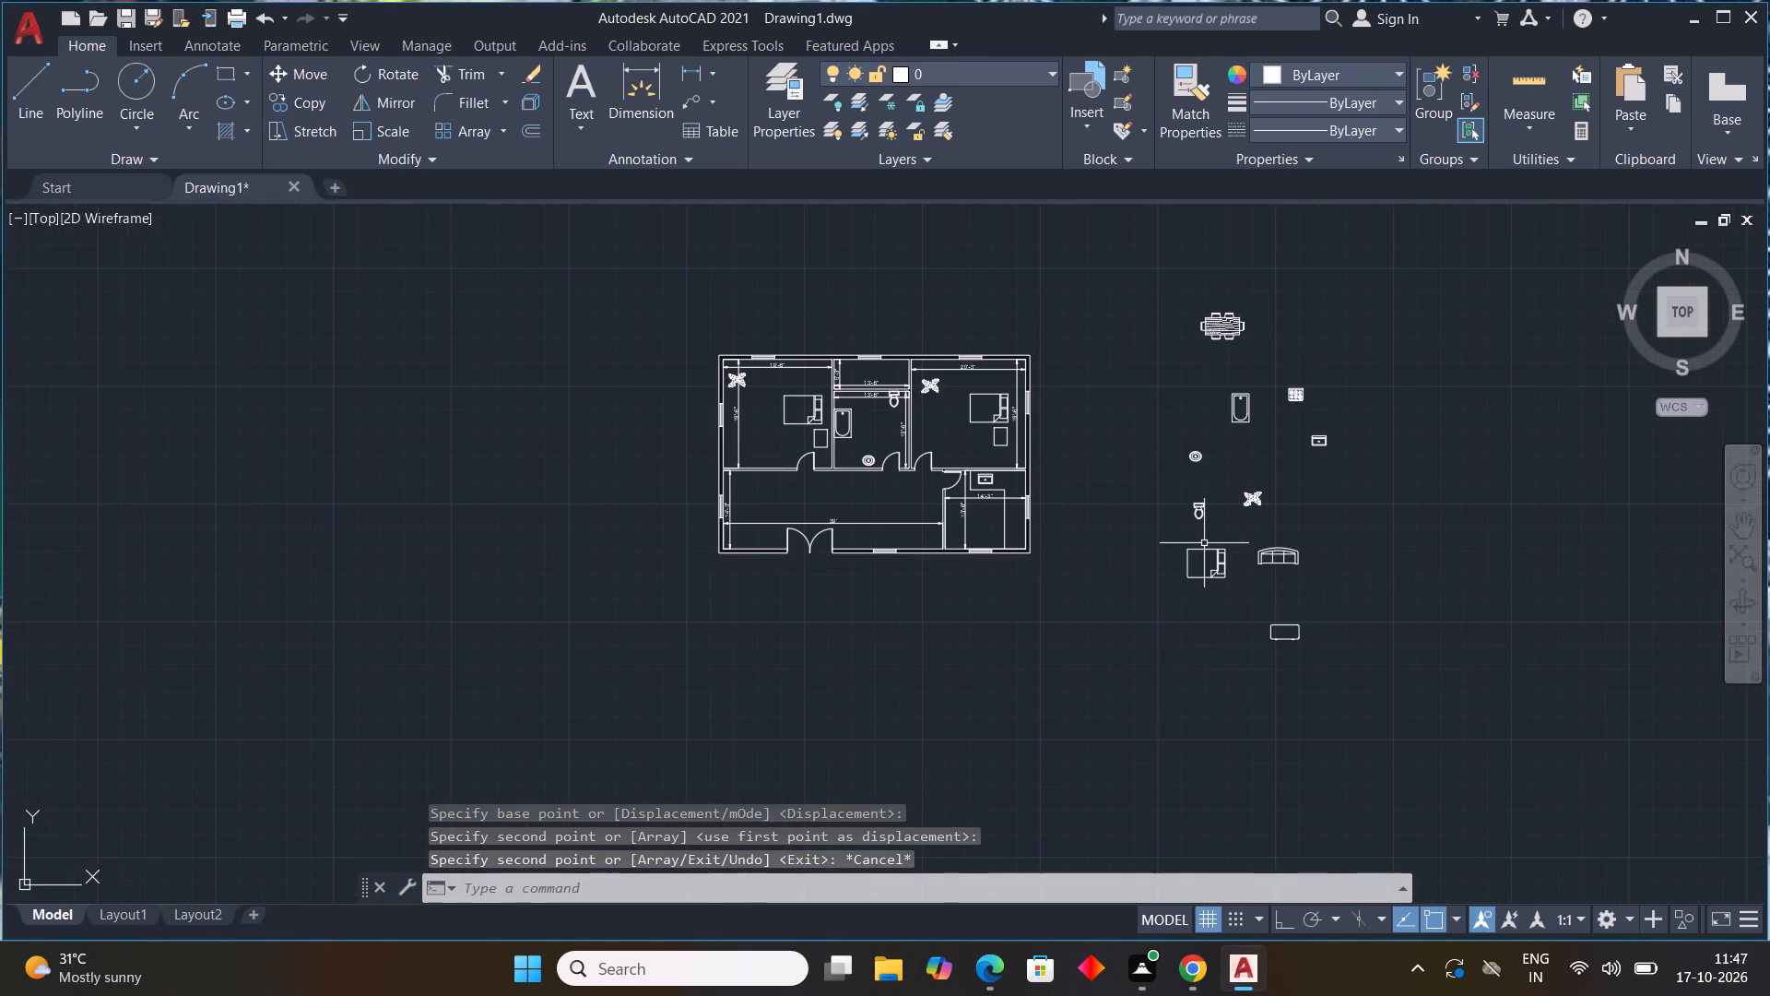
Rotate the loose stove block by 270° about its centre.
scroll(1326, 379, up, 3)
click(1309, 387)
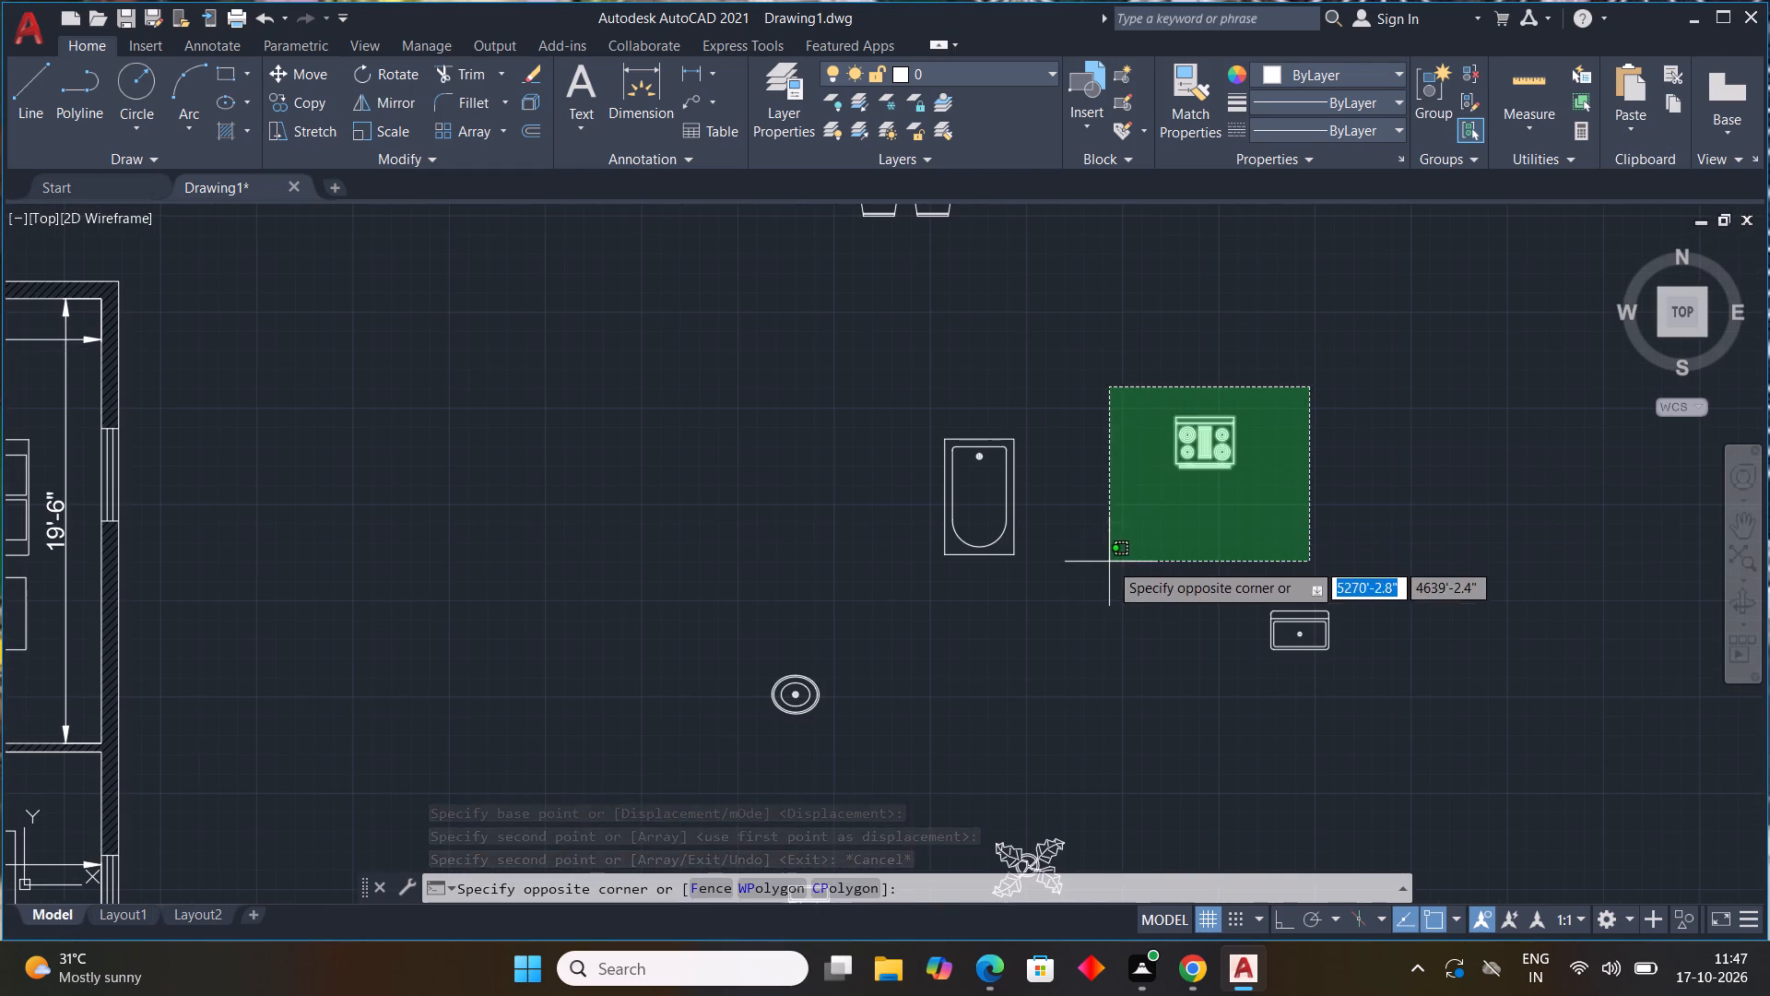
click(1109, 562)
text(RO)
key(space)
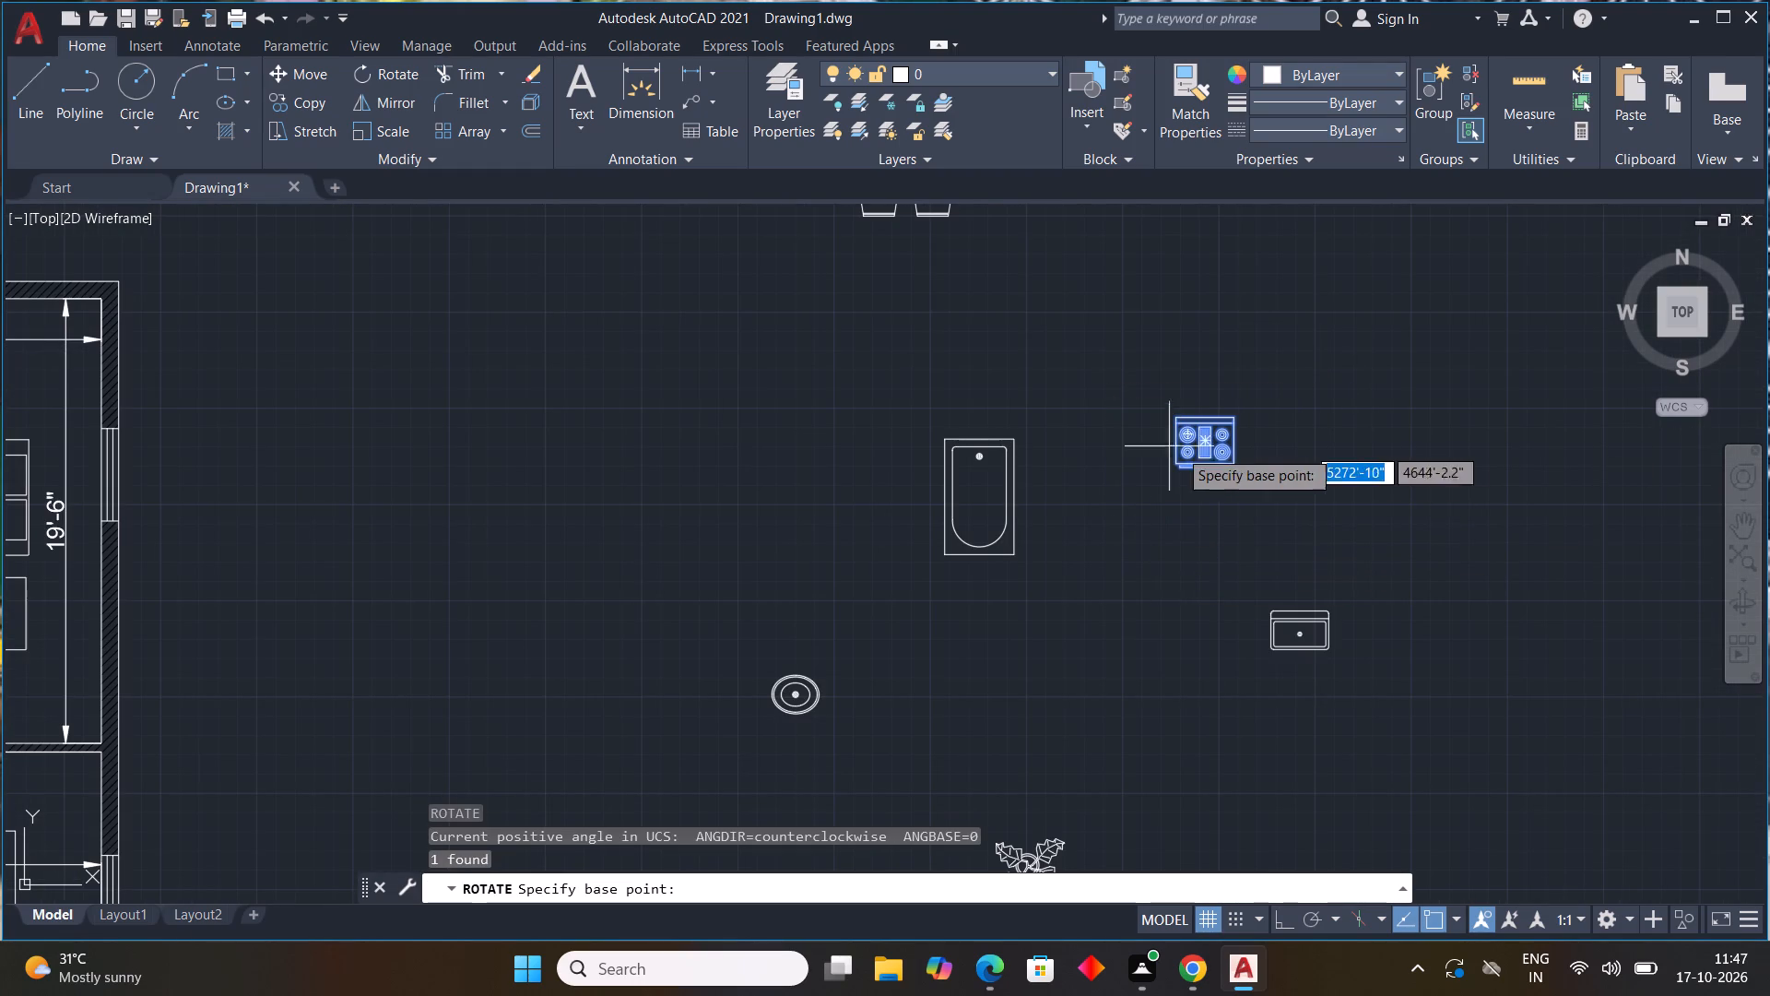
click(1208, 440)
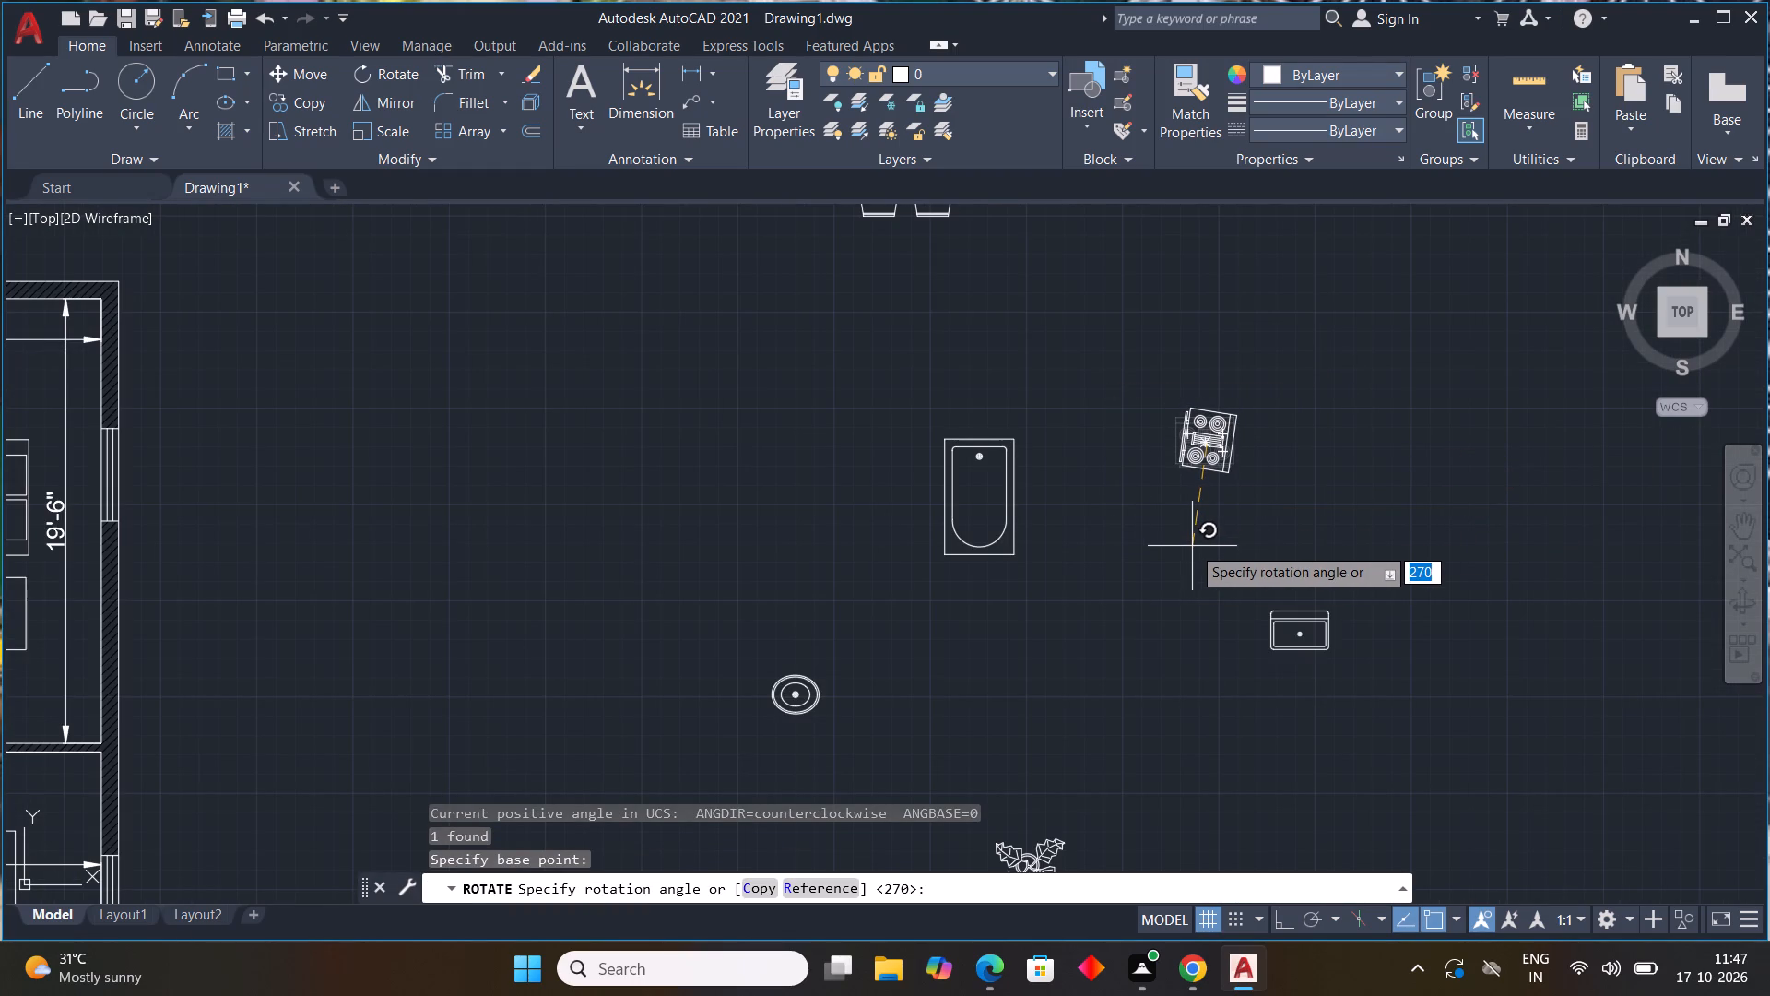
key(F8)
click(1213, 549)
Copy the rotated stove block onto the long vertical leg of the L-shaped counter in the 14'-3" by 13'-6" room, near the window.
drag(1268, 387, 1268, 396)
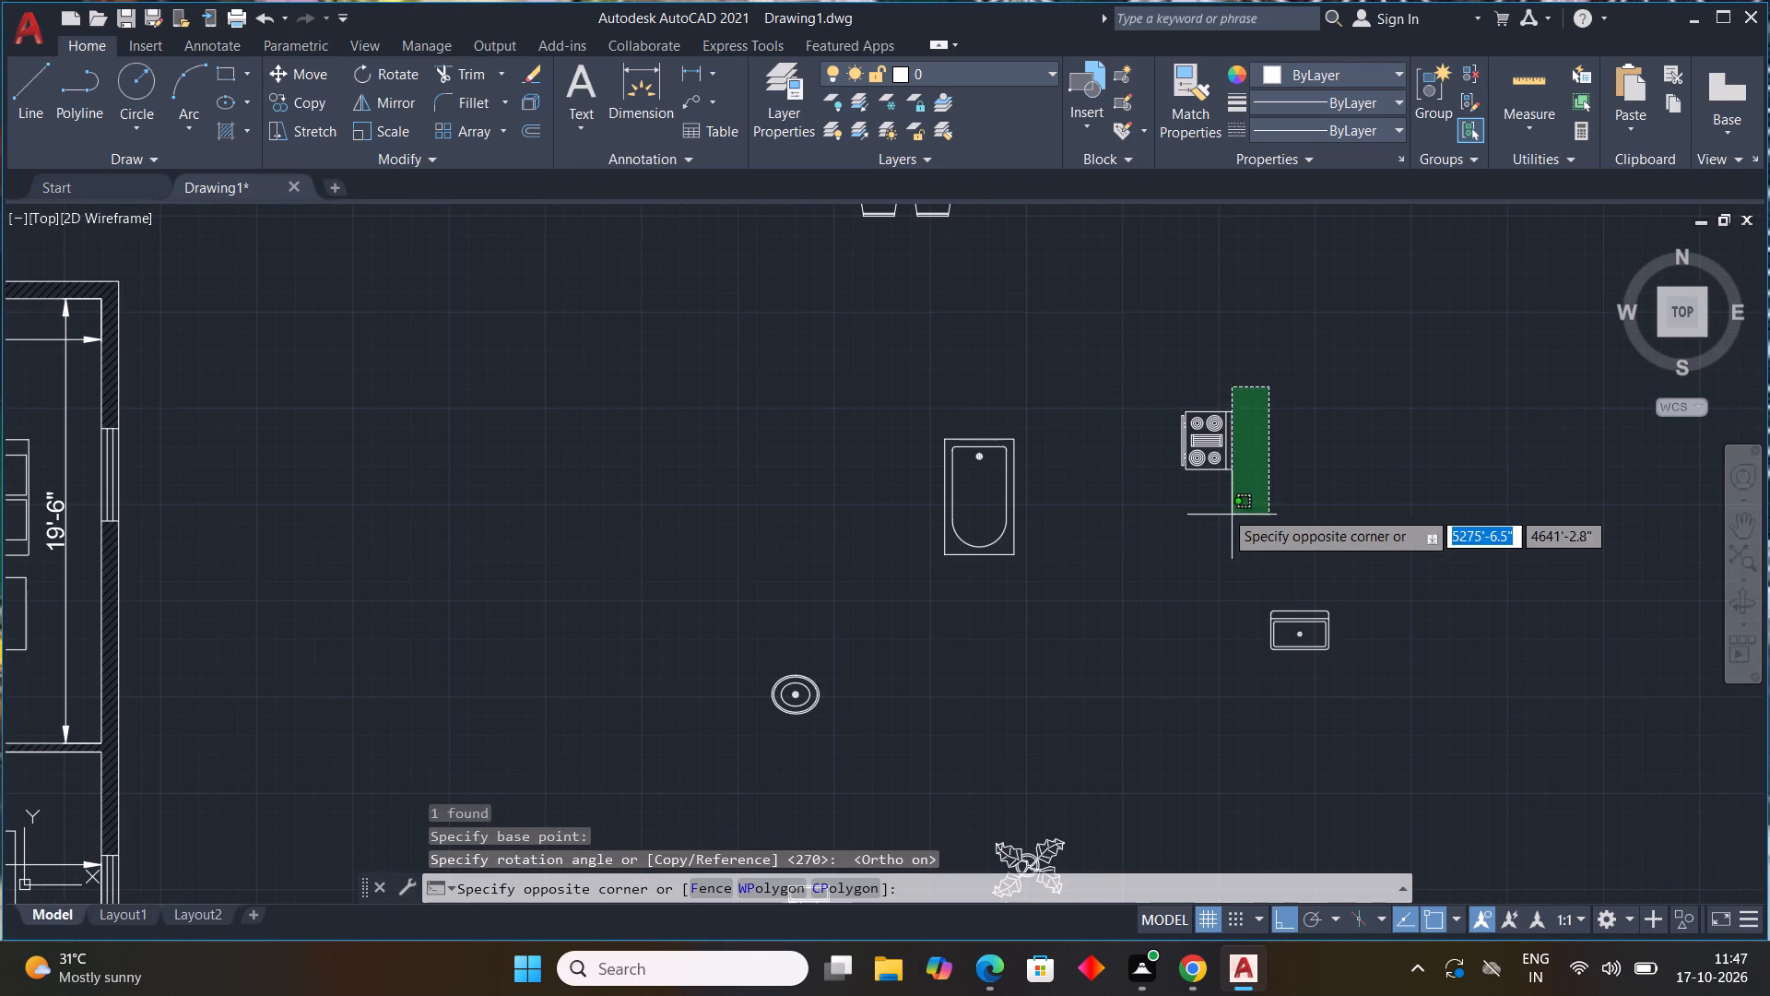
click(1165, 524)
text(CO)
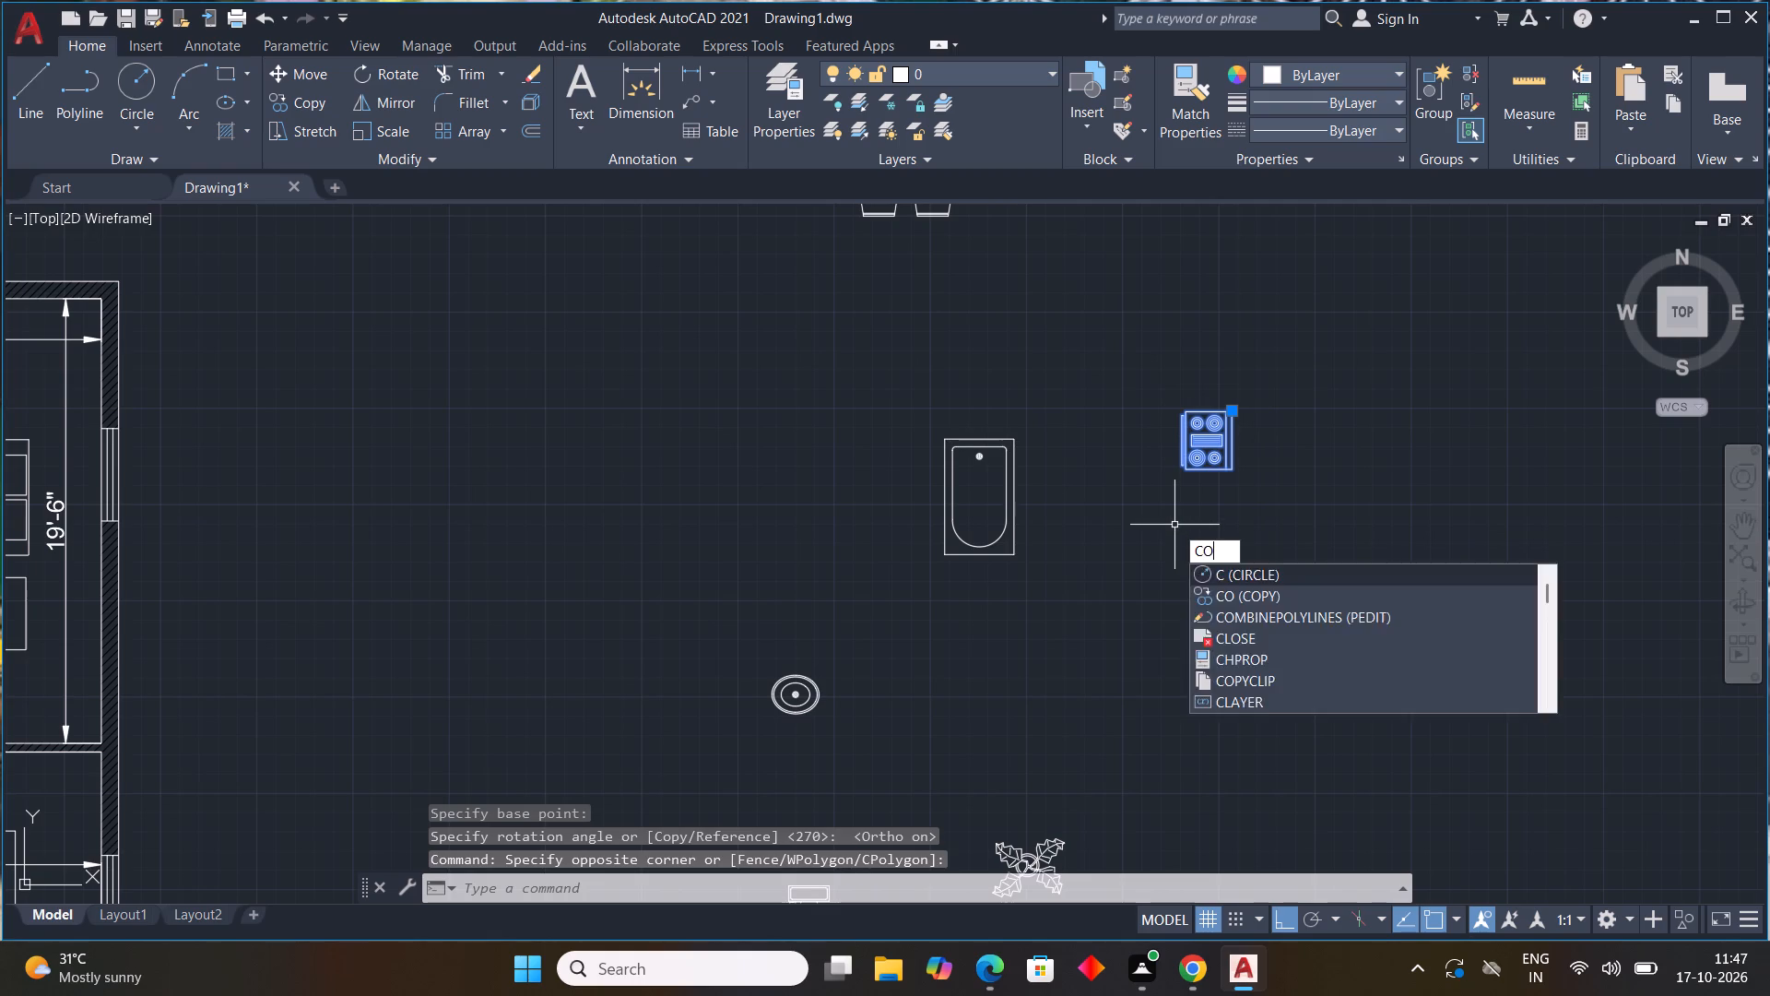
key(space)
click(1207, 438)
scroll(991, 658, down, 1)
middle_drag(1107, 619, 1400, 576)
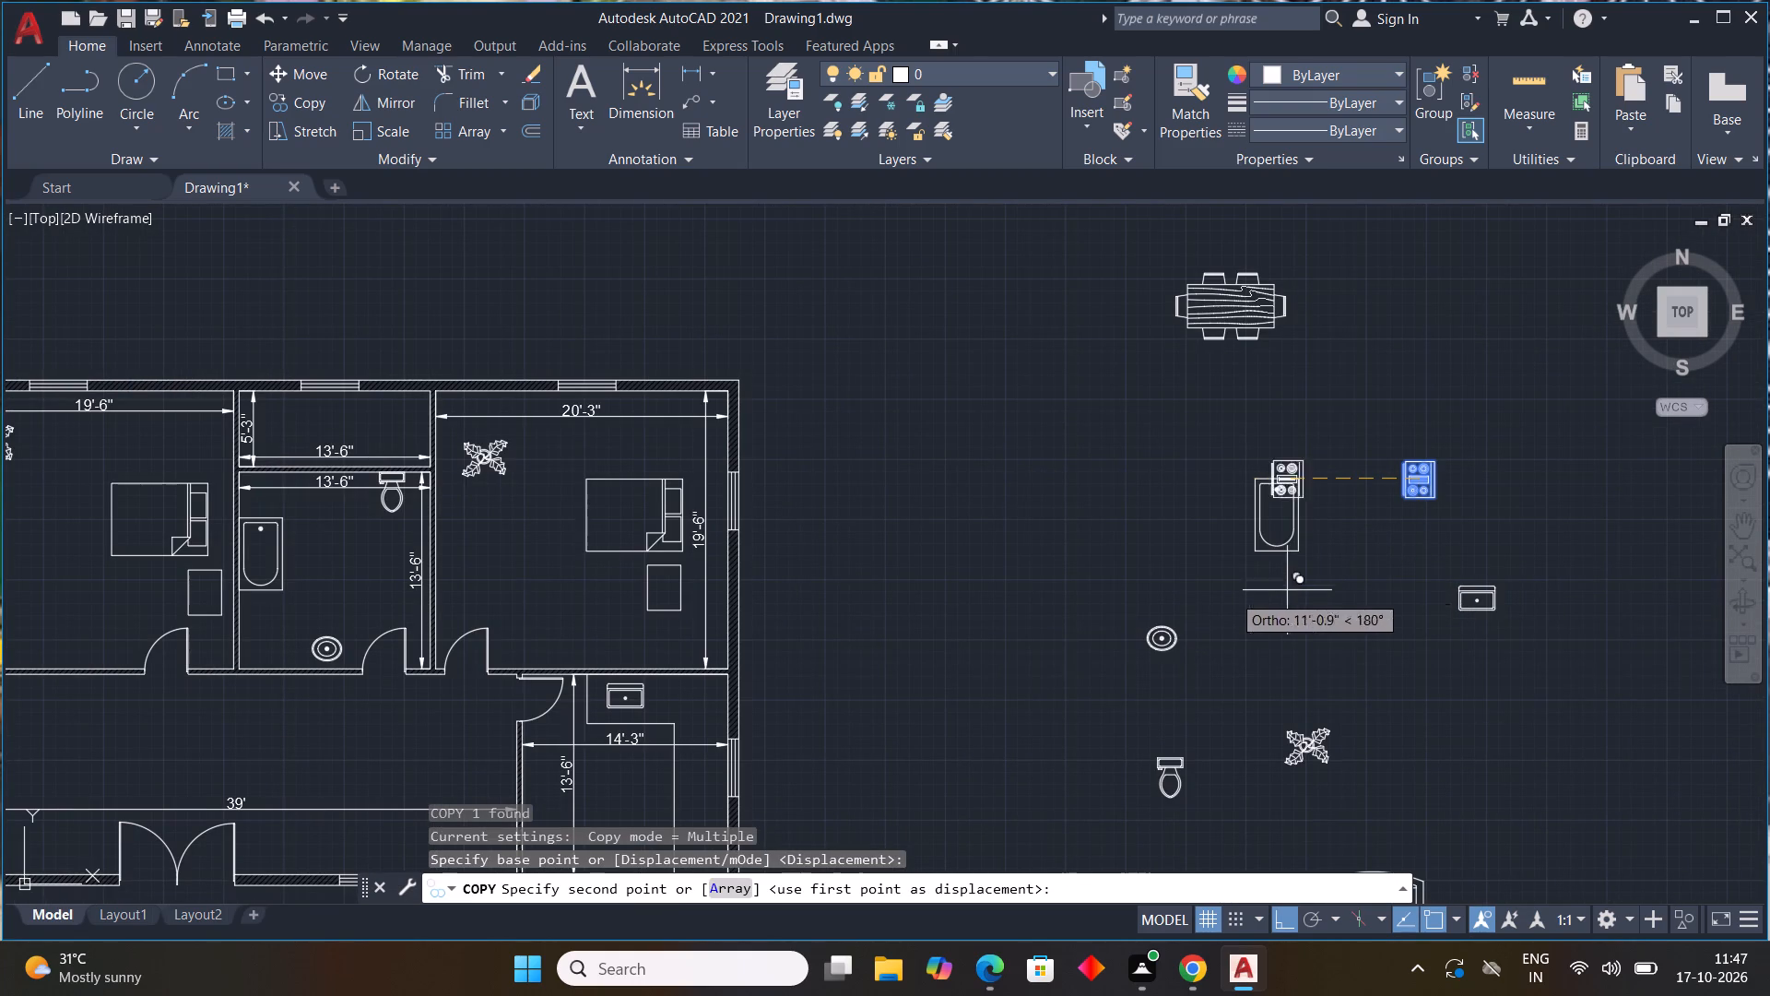
key(F8)
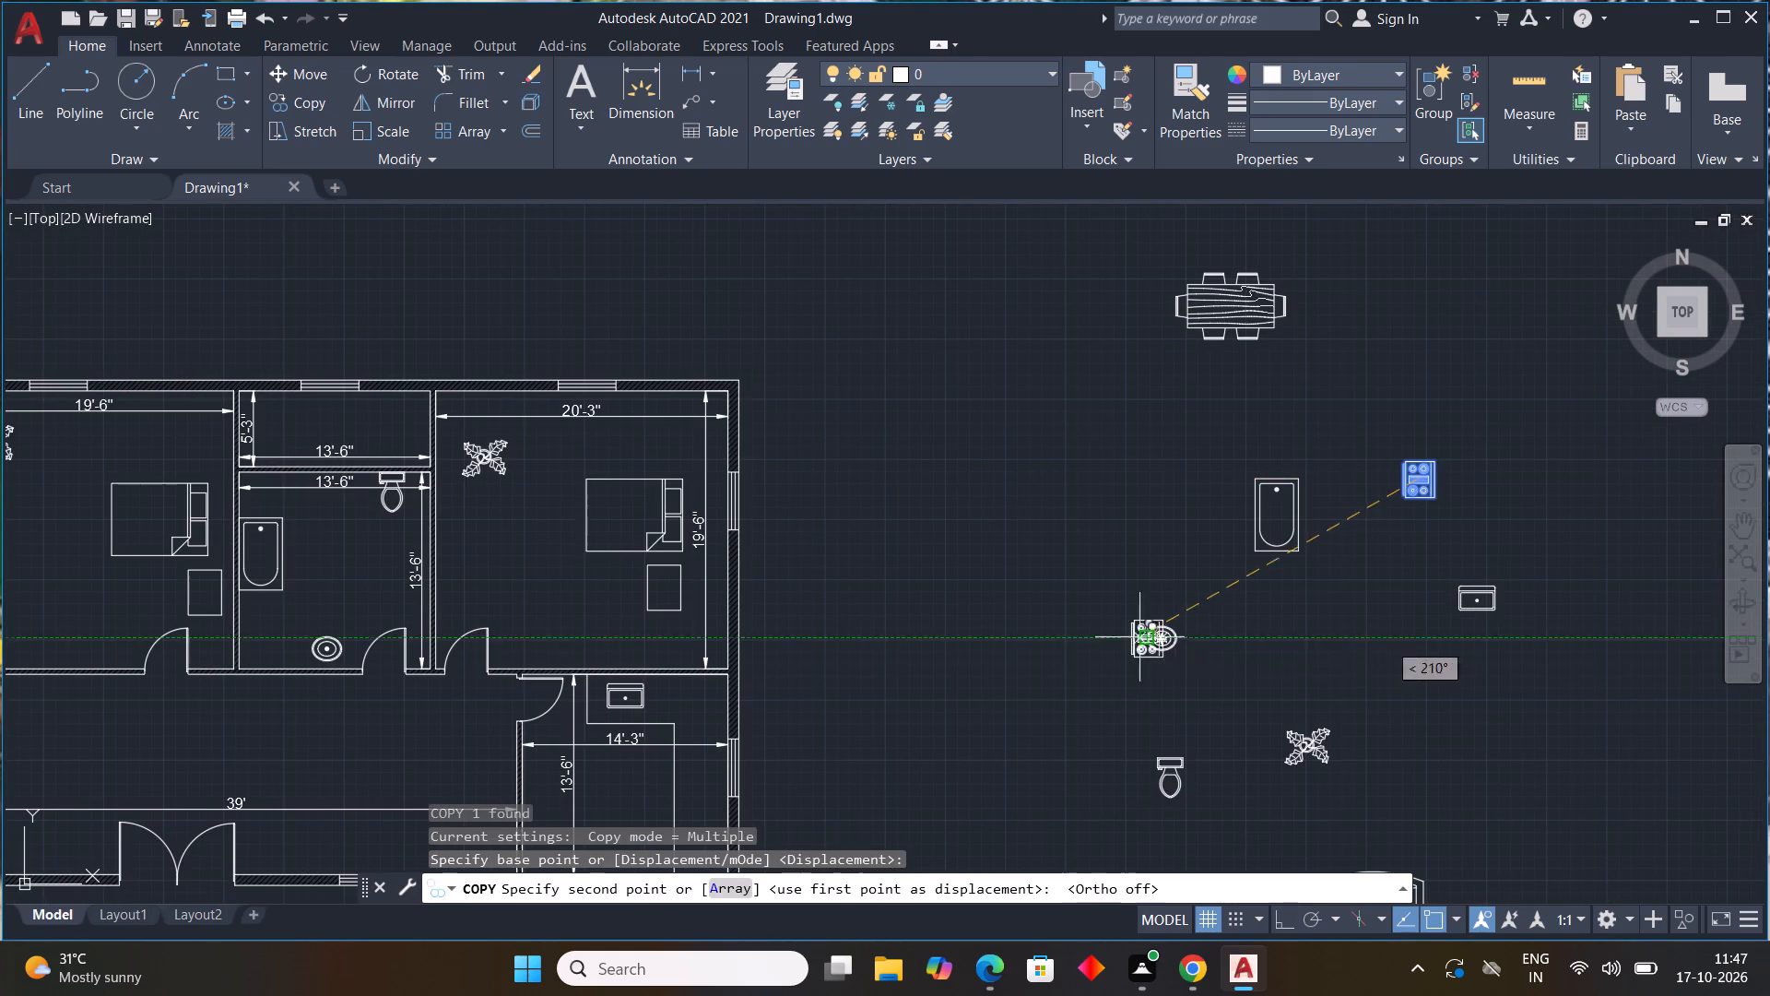
middle_drag(720, 766, 732, 700)
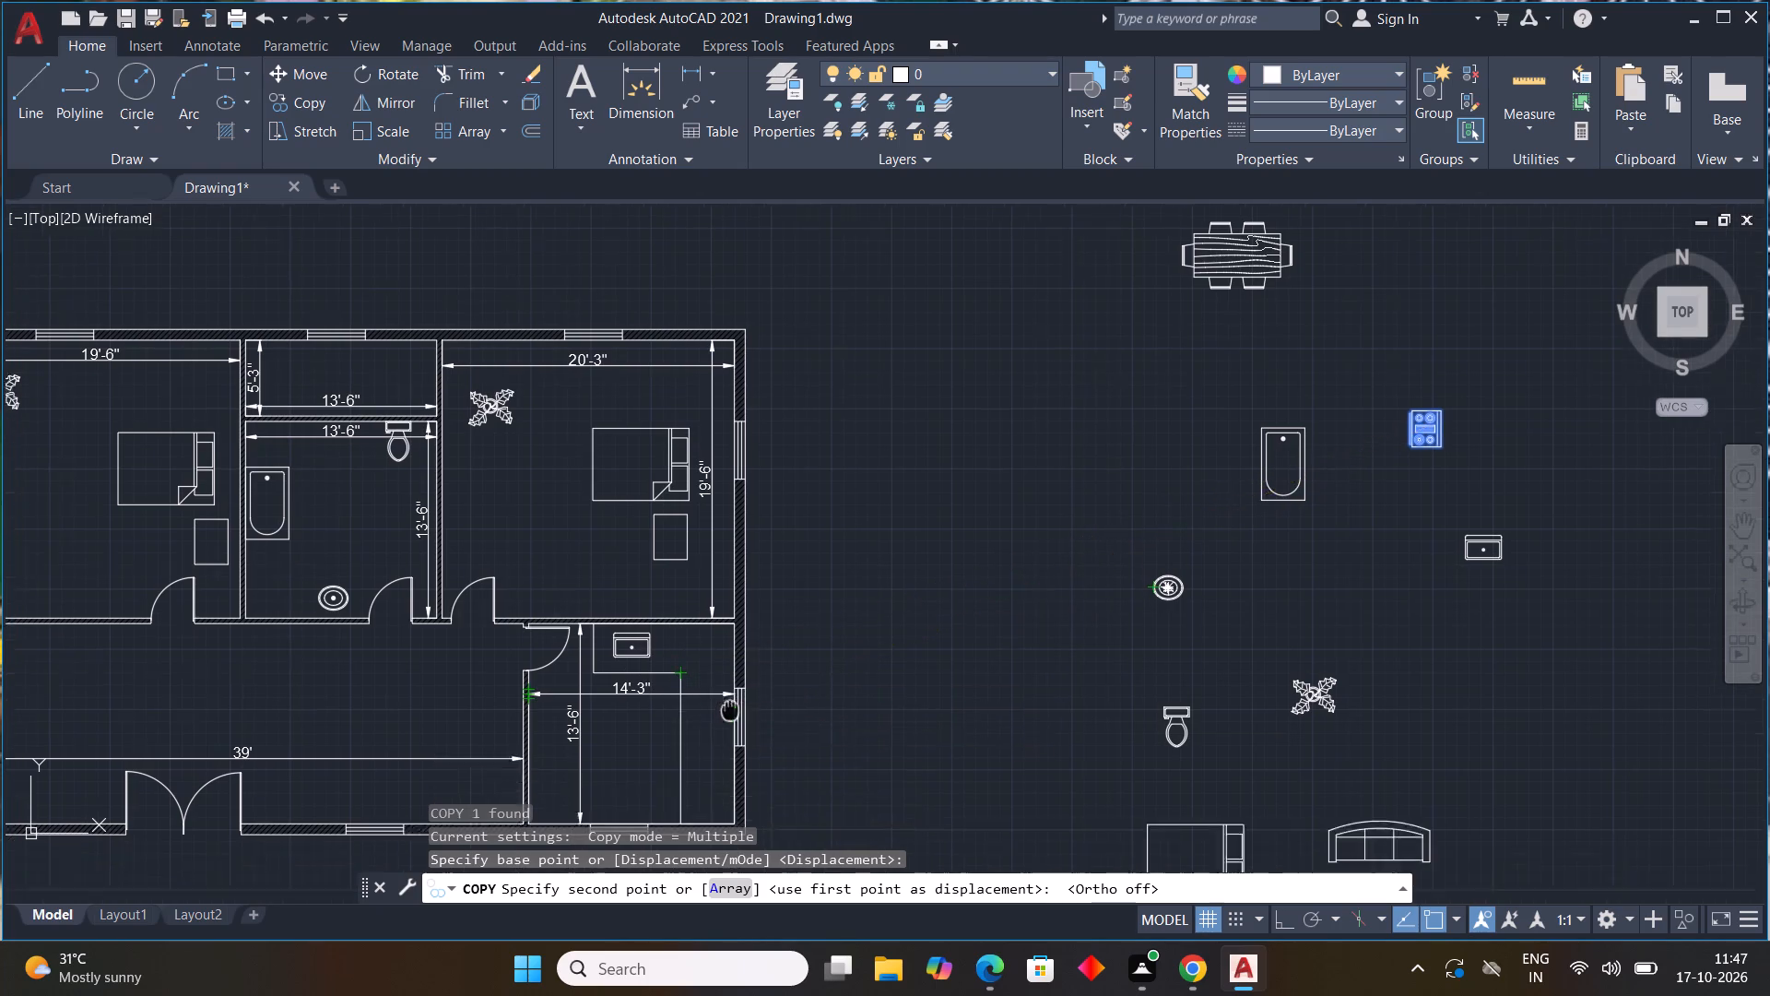
middle_drag(732, 700, 753, 611)
scroll(738, 645, up, 3)
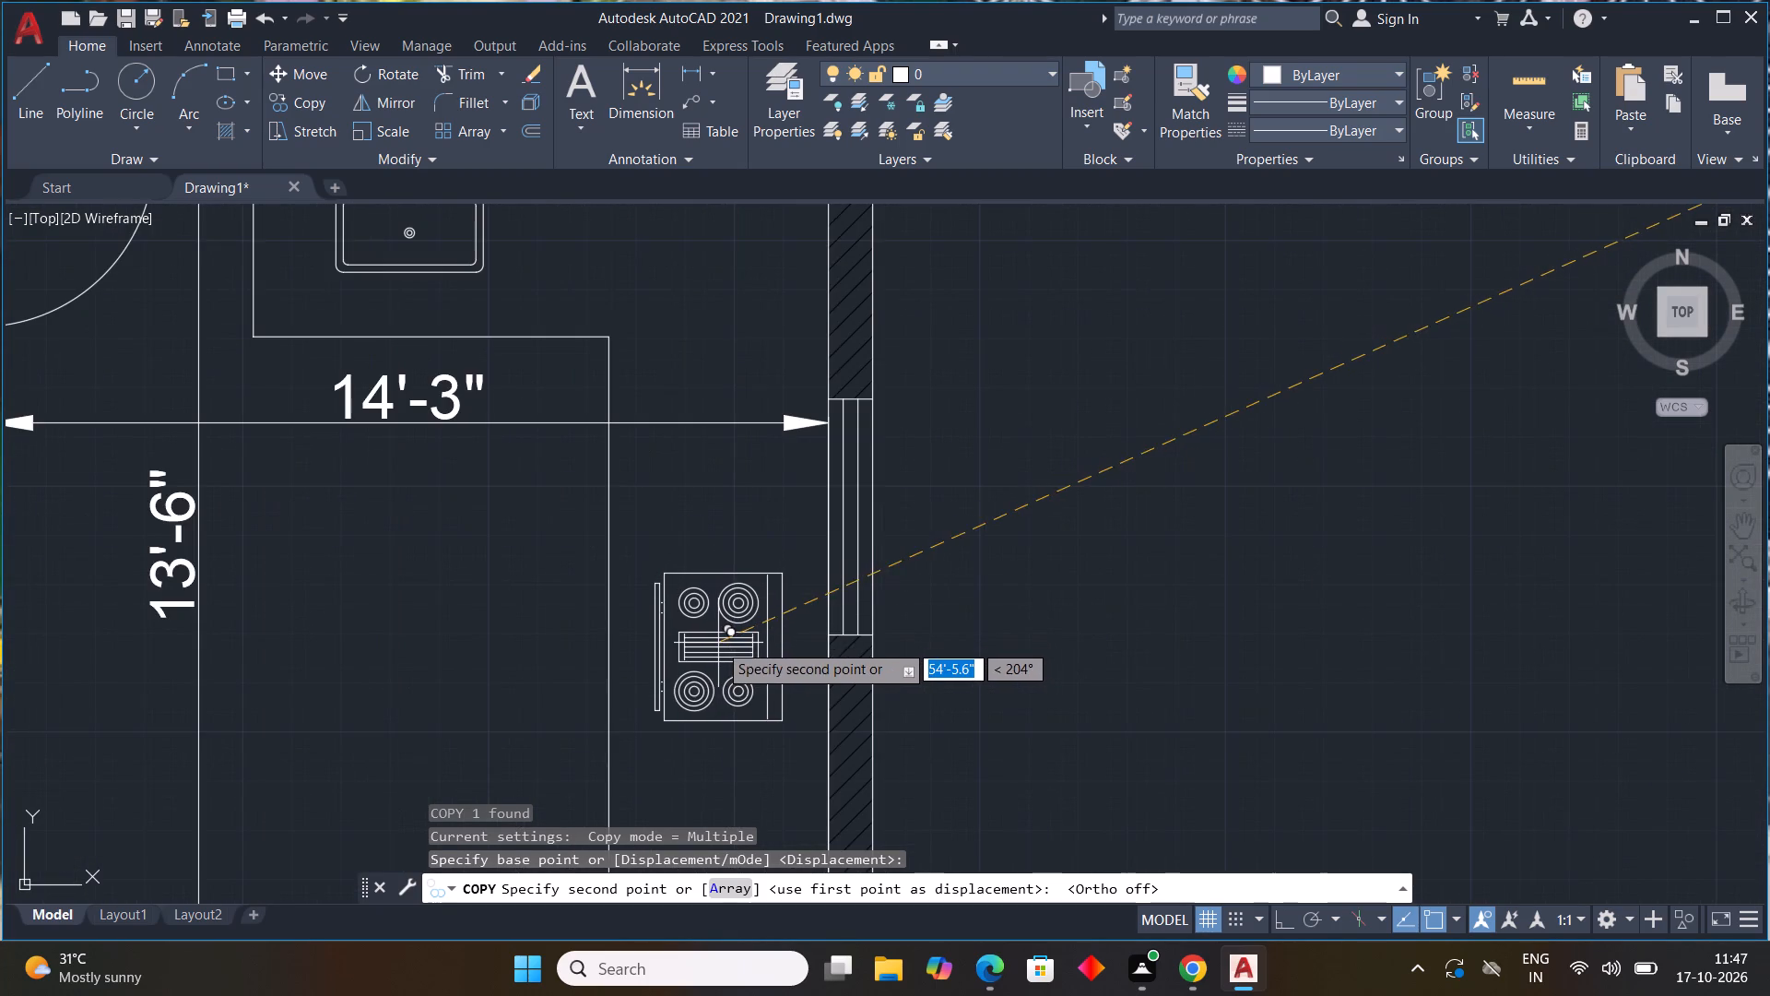
click(718, 643)
key(Escape)
Draw an upright rectangle about 3'-3" by 5'-8" near the left wall of the 14'-3" by 13'-6" room, below the door.
scroll(1038, 633, down, 2)
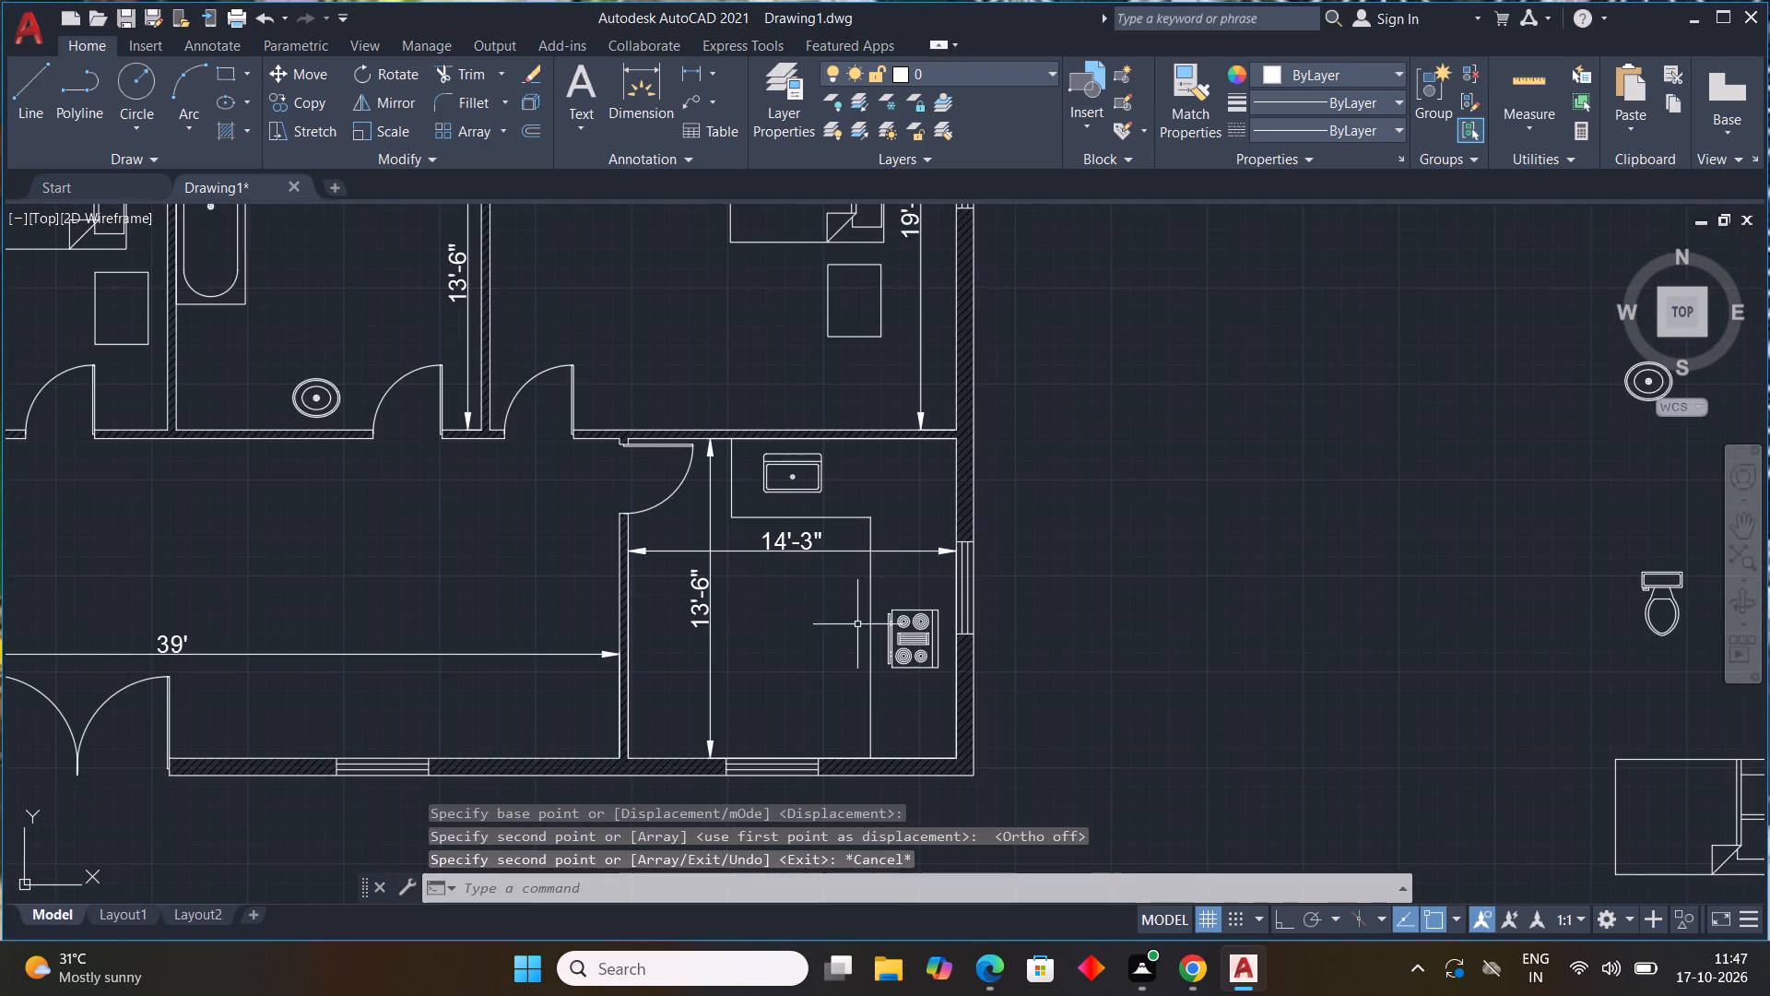
scroll(876, 495, up, 4)
scroll(877, 504, down, 3)
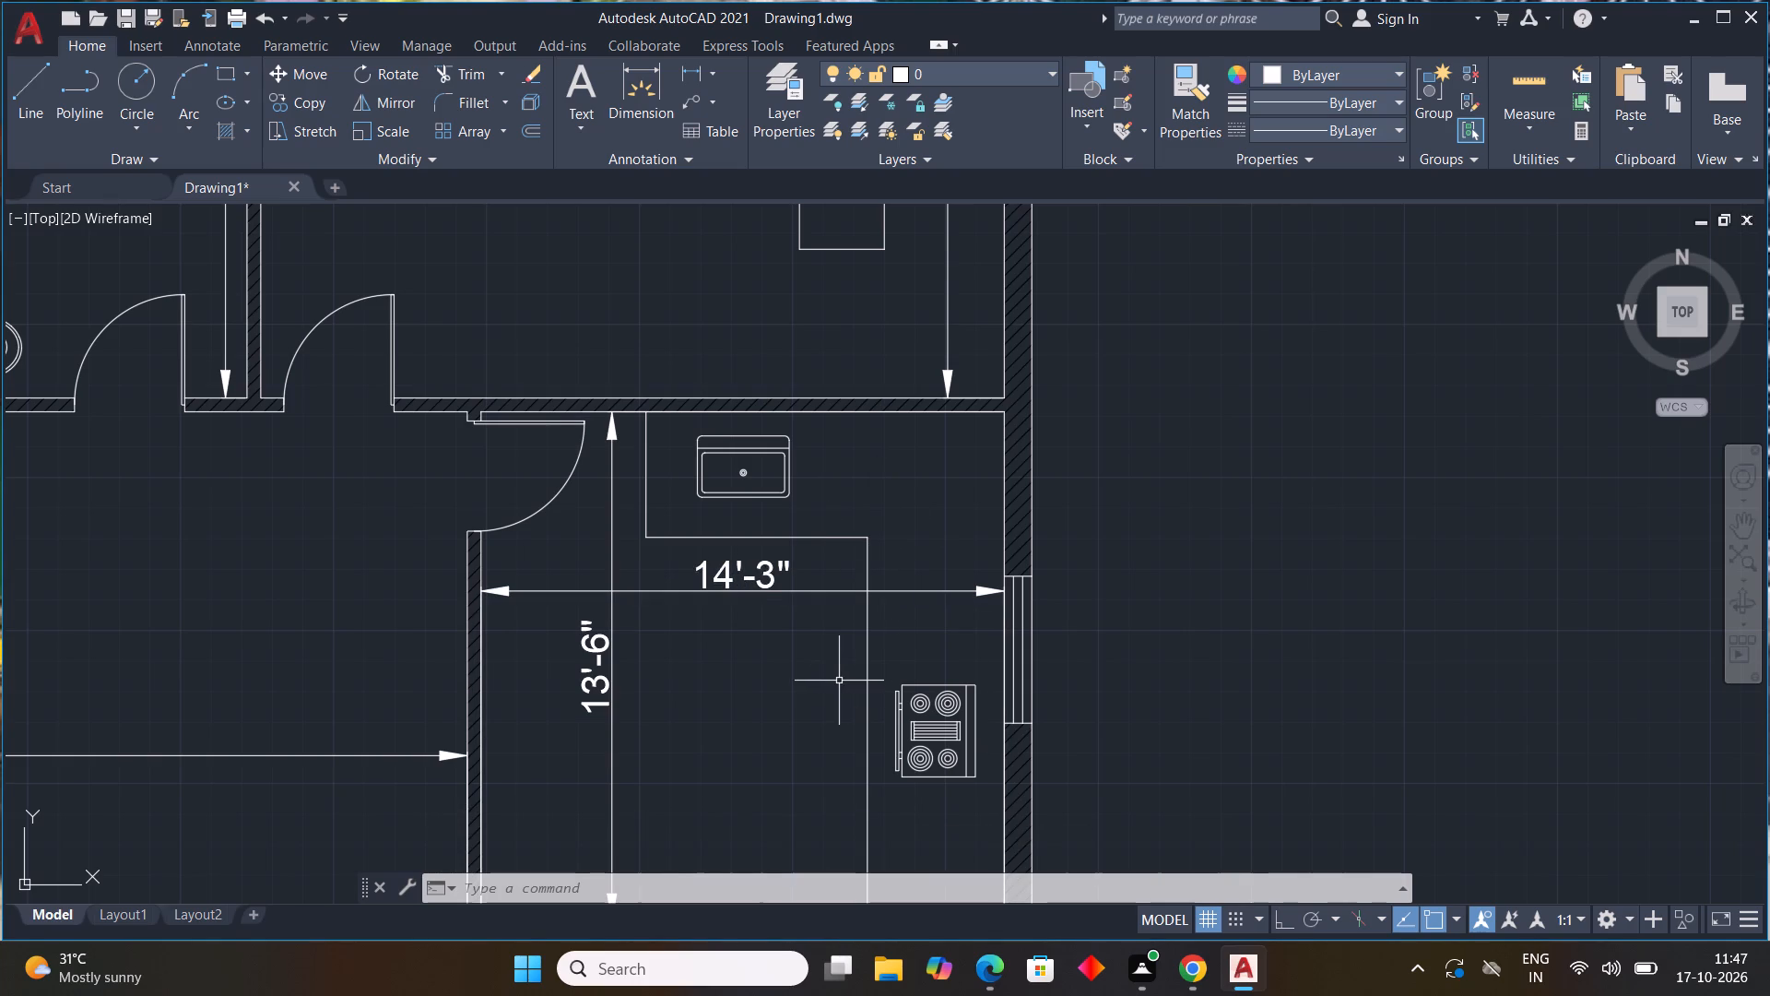
scroll(838, 680, down, 3)
middle_drag(827, 691, 1019, 569)
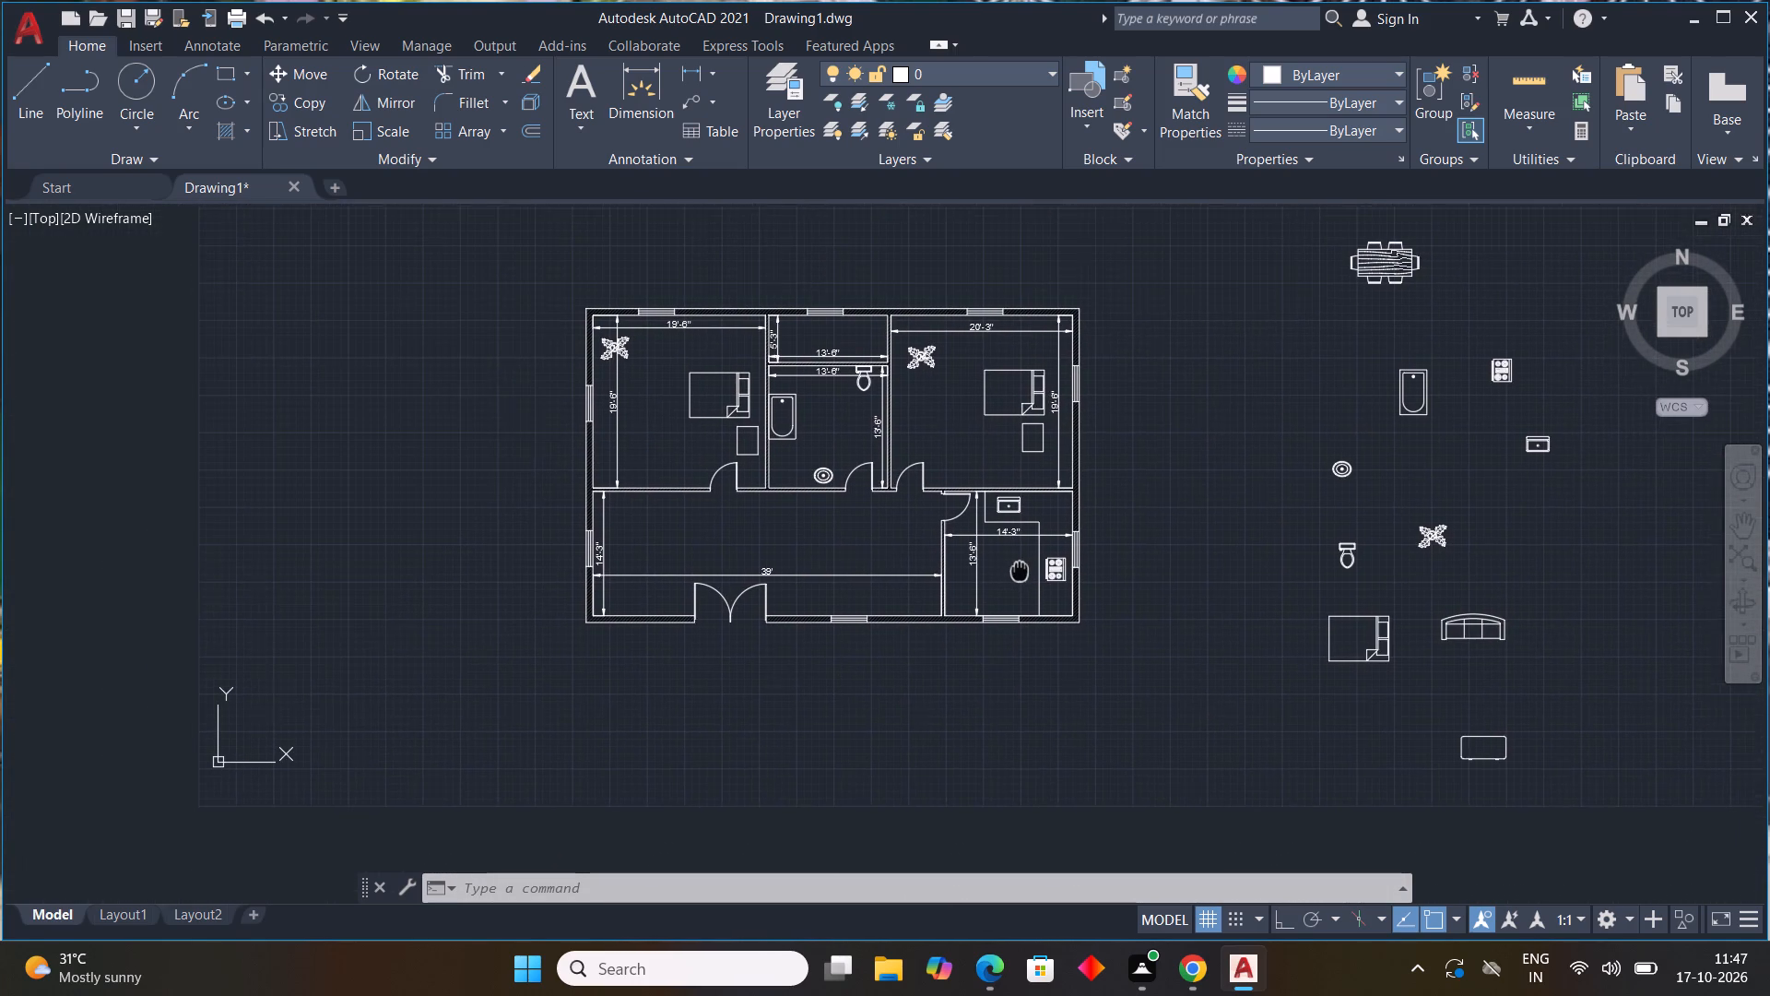
middle_drag(1019, 569, 1015, 575)
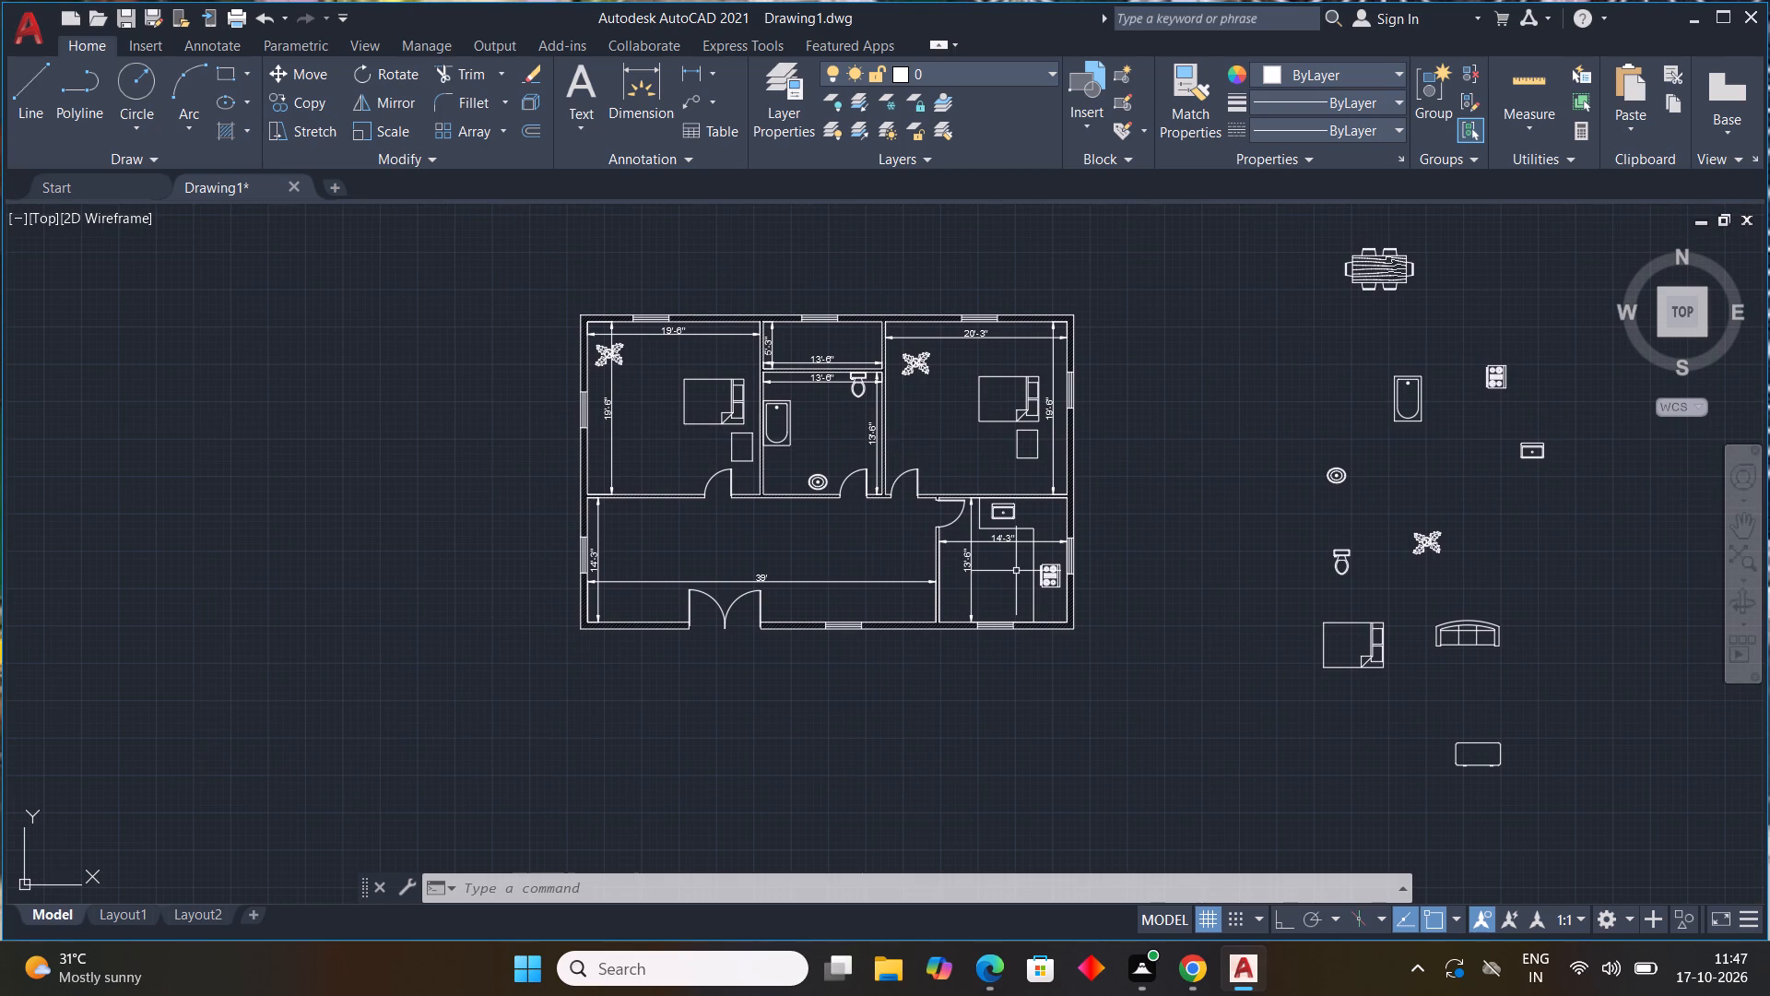
text(REC)
key(space)
scroll(998, 578, up, 3)
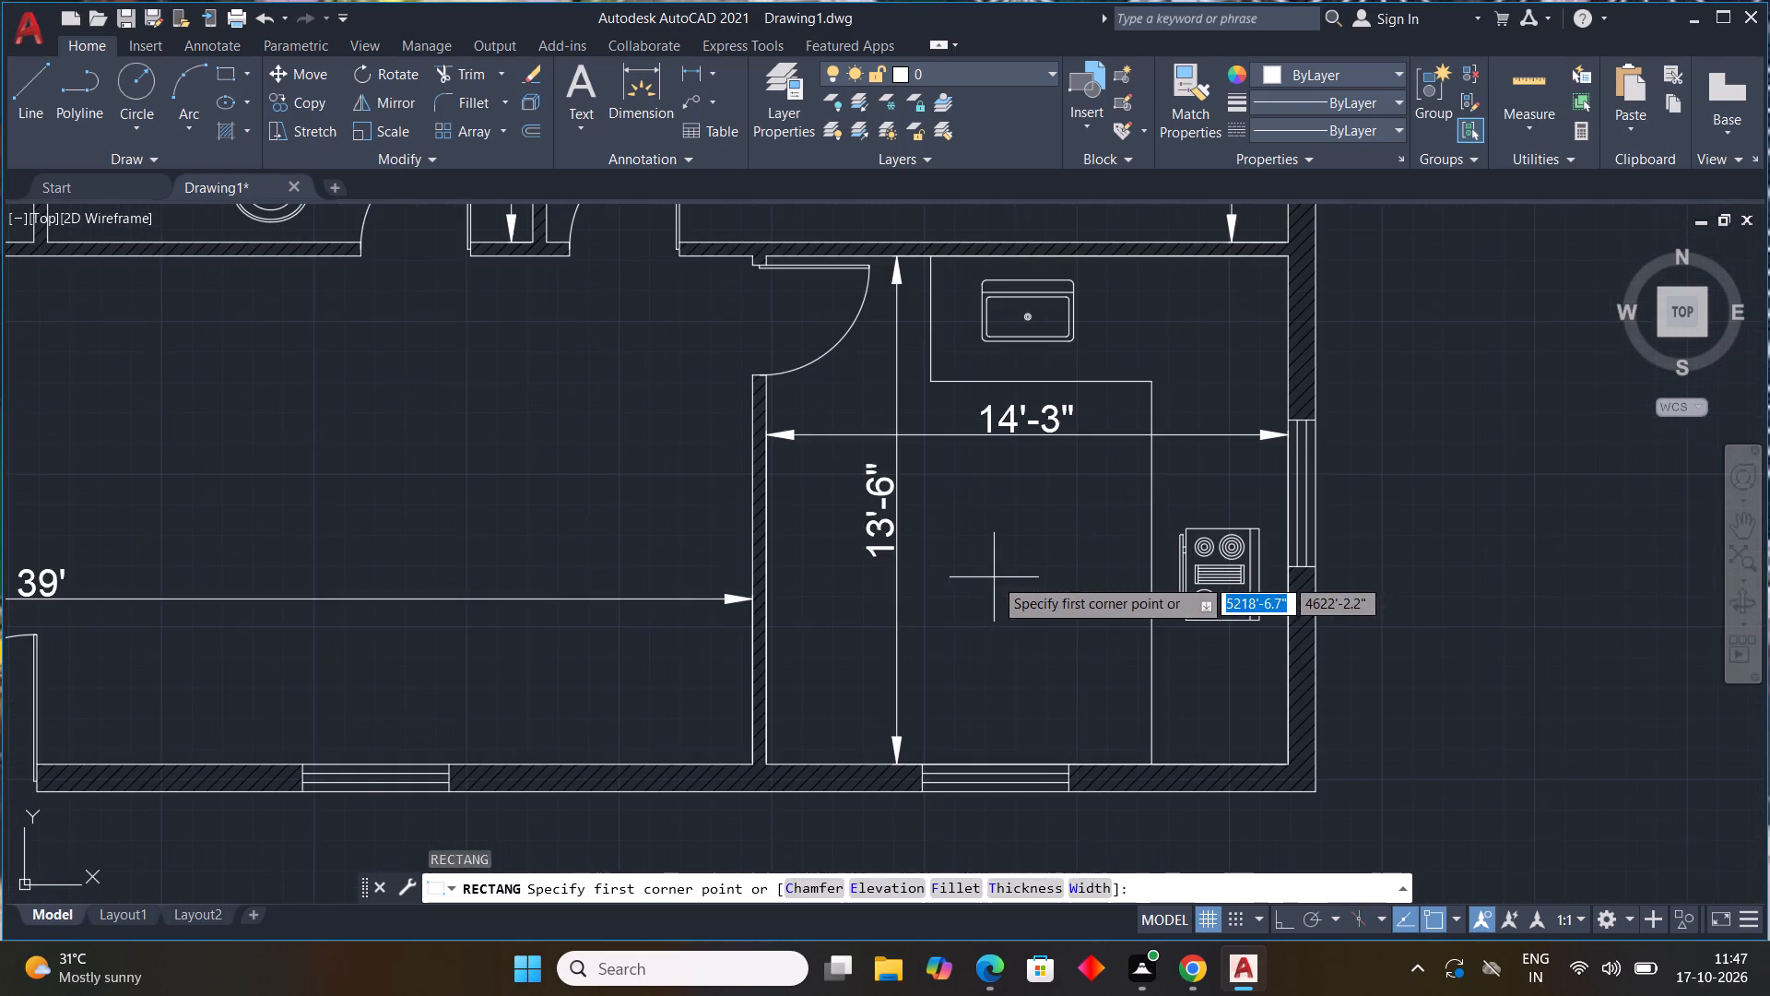
scroll(841, 496, up, 3)
scroll(828, 508, down, 1)
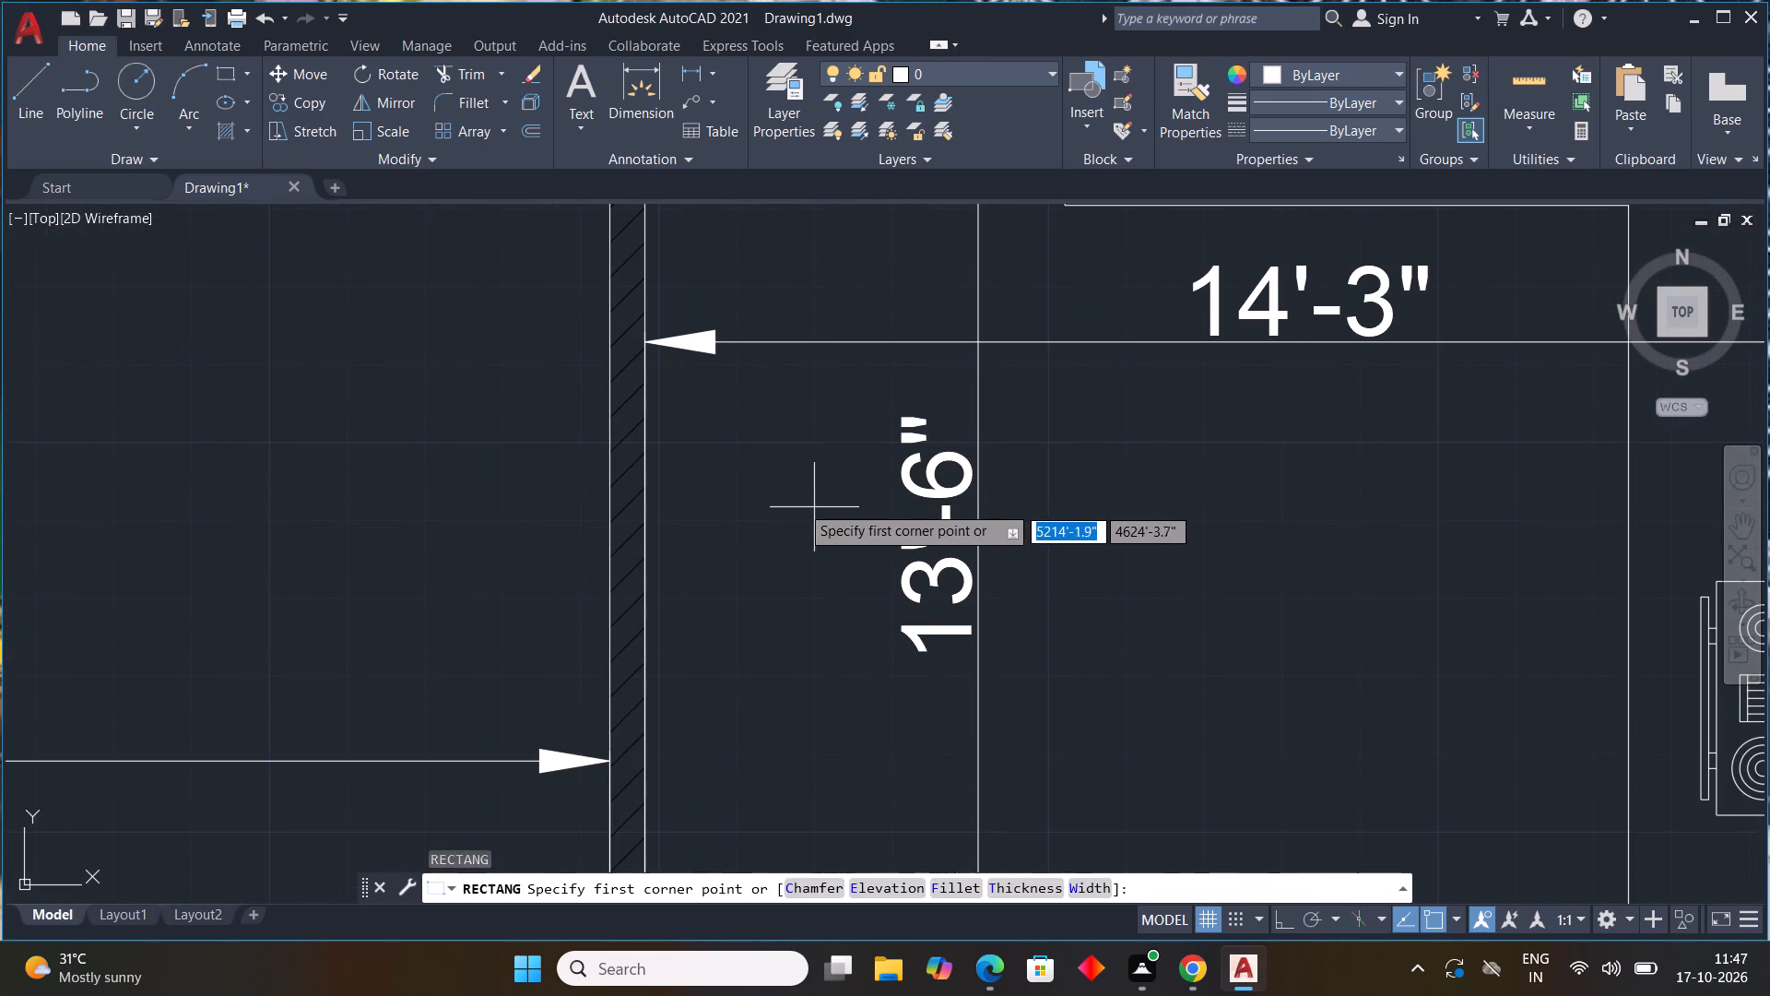
drag(728, 472, 730, 480)
scroll(970, 765, down, 2)
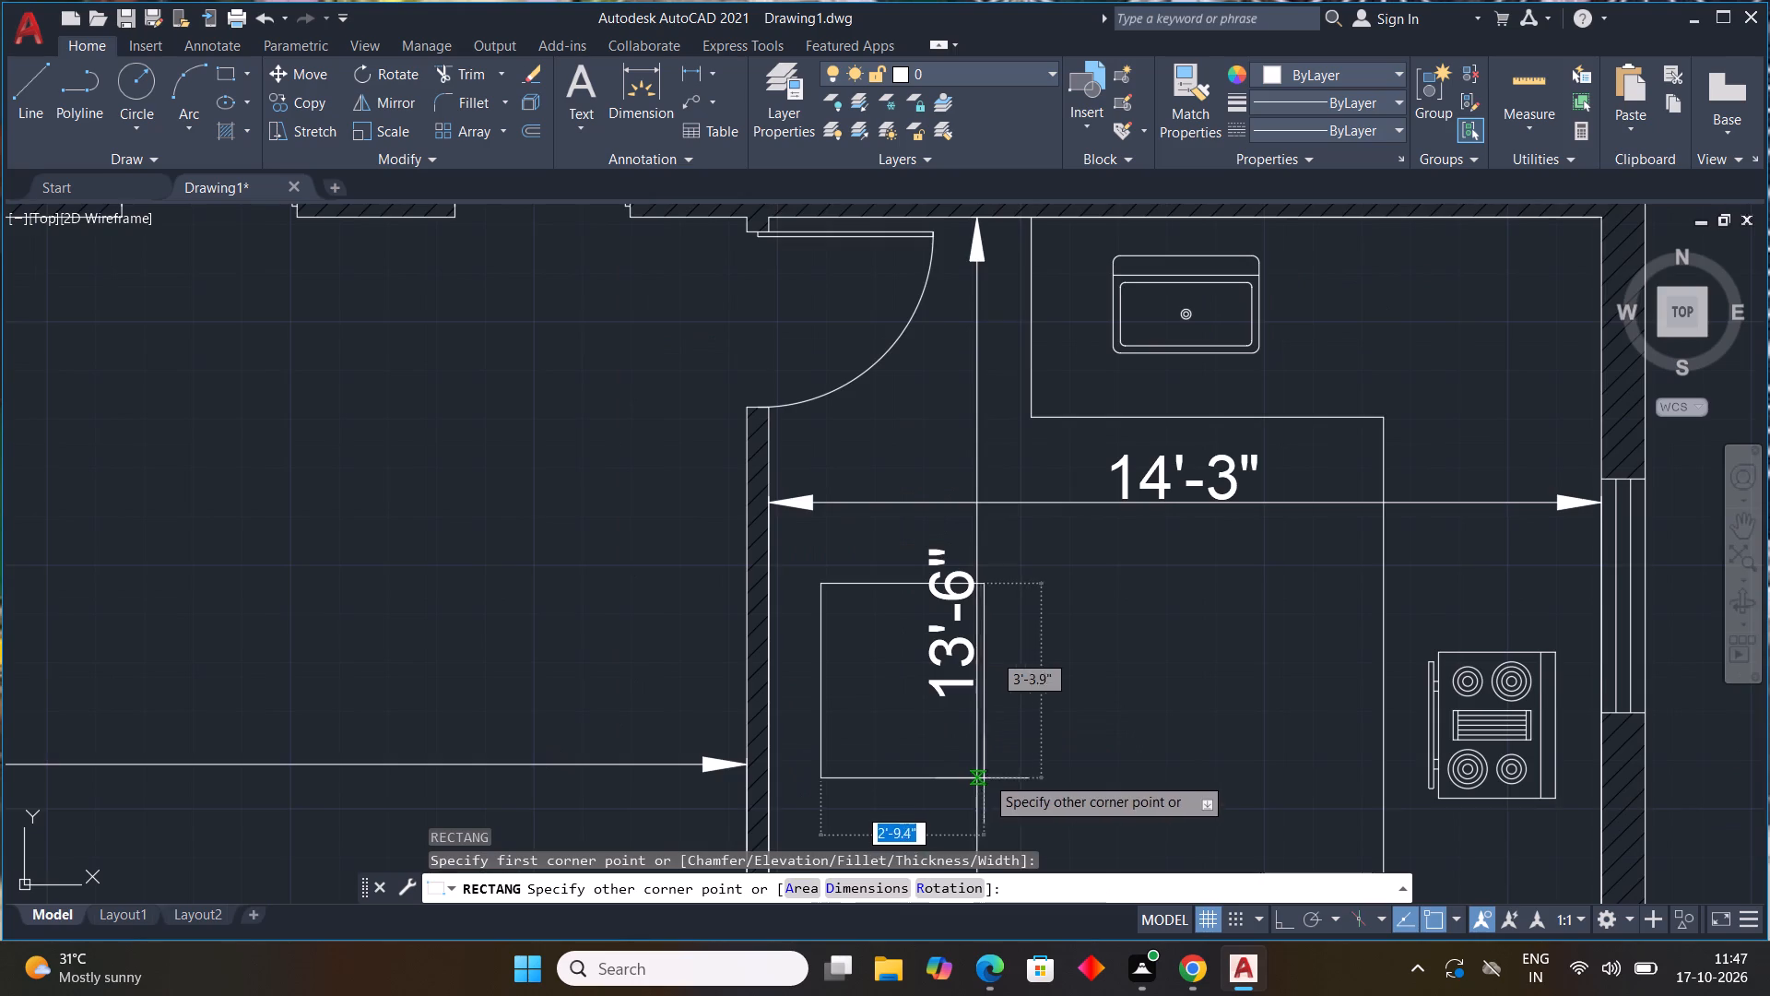
middle_drag(985, 773, 995, 509)
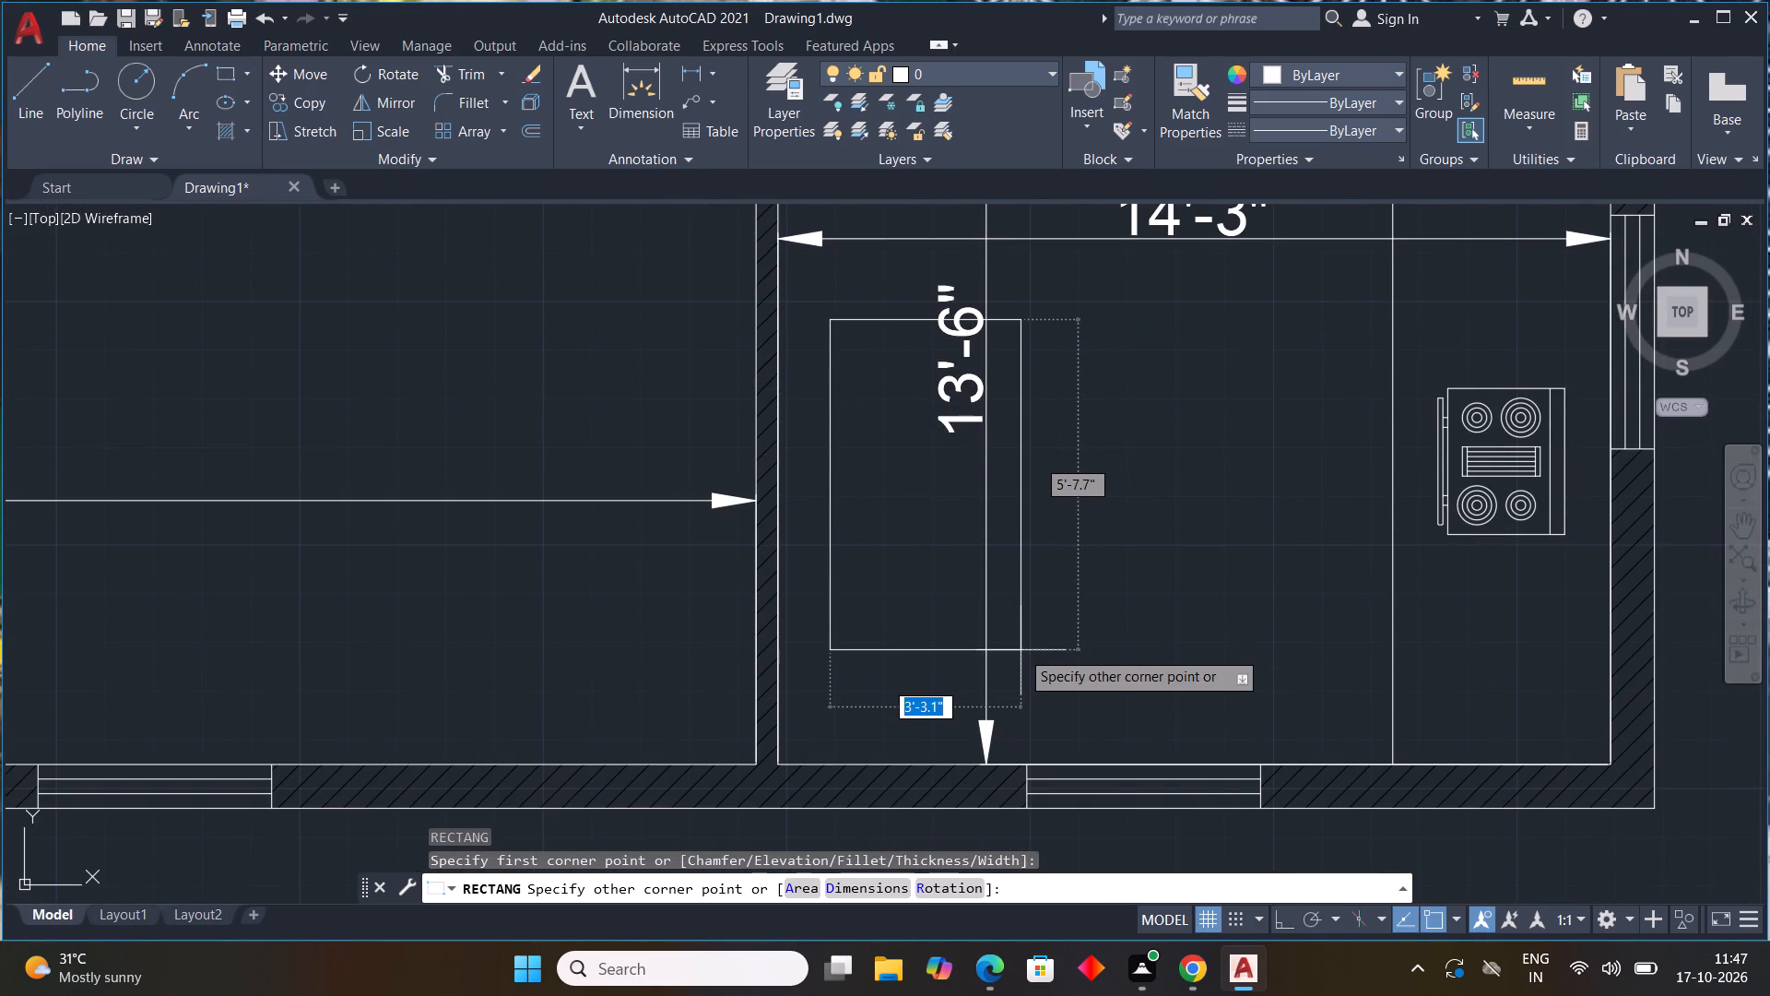
click(1020, 651)
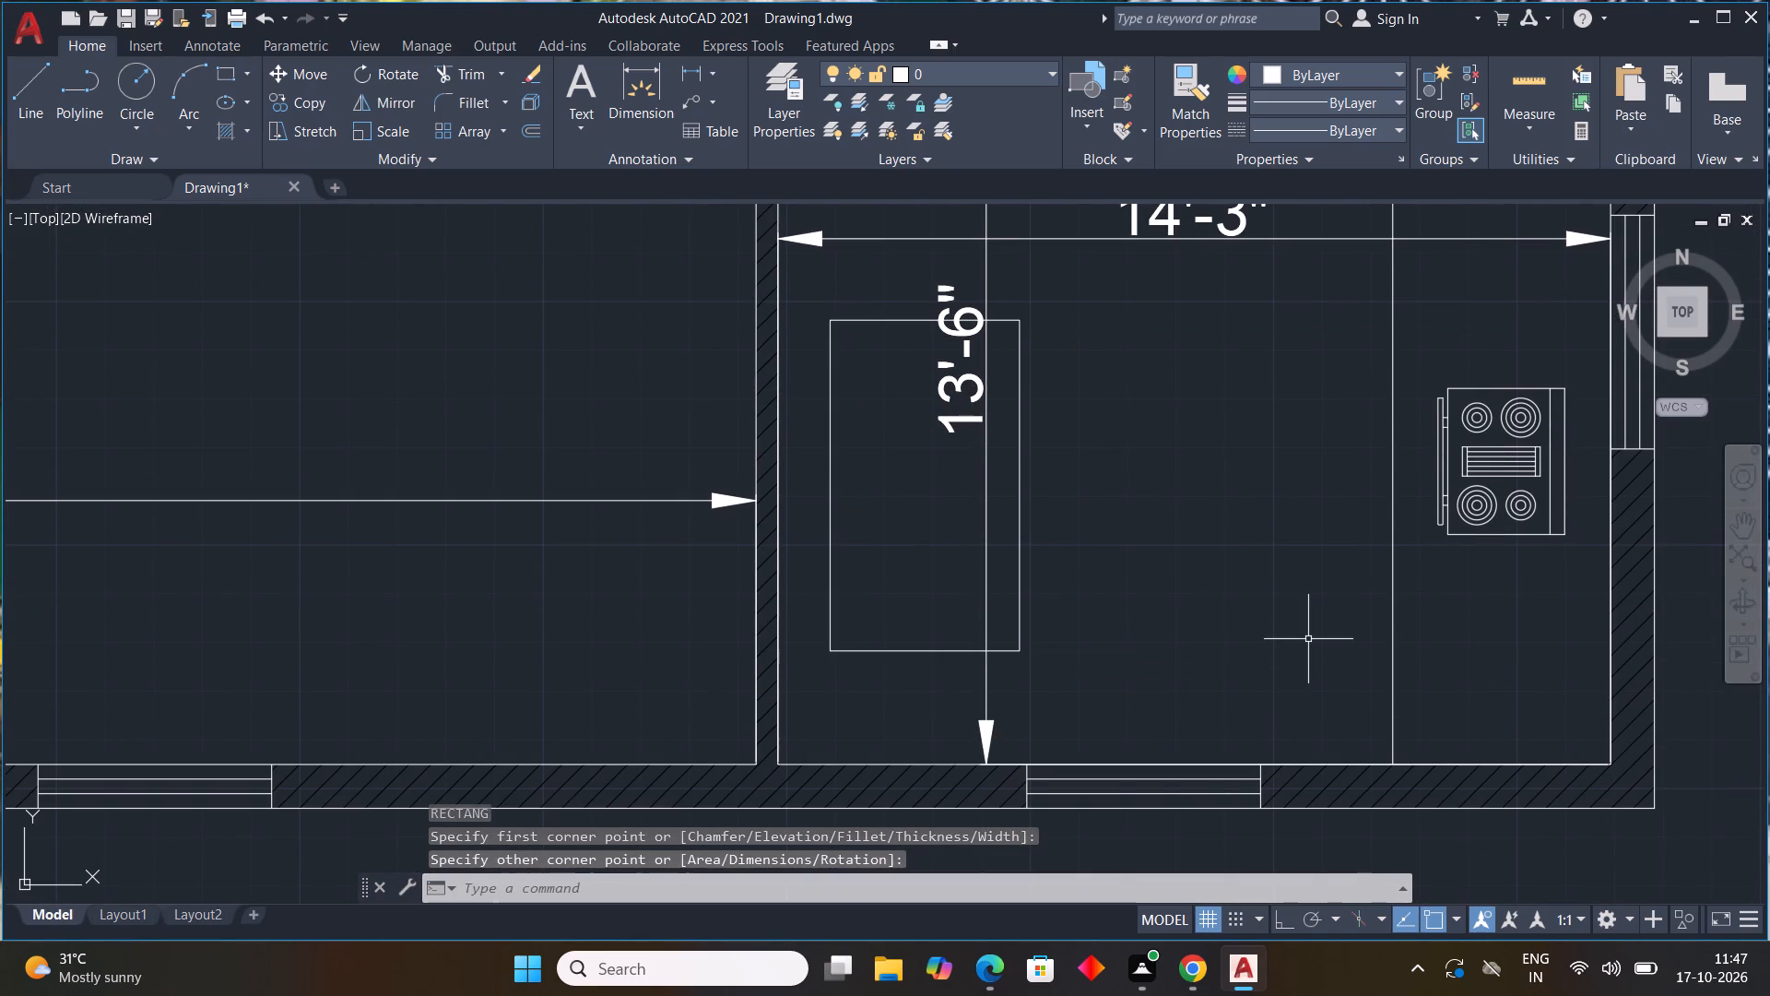
key(Escape)
Draw a horizontal line across the new rectangle near its lower edge and a vertical line near its left edge down to it.
text(L)
key(space)
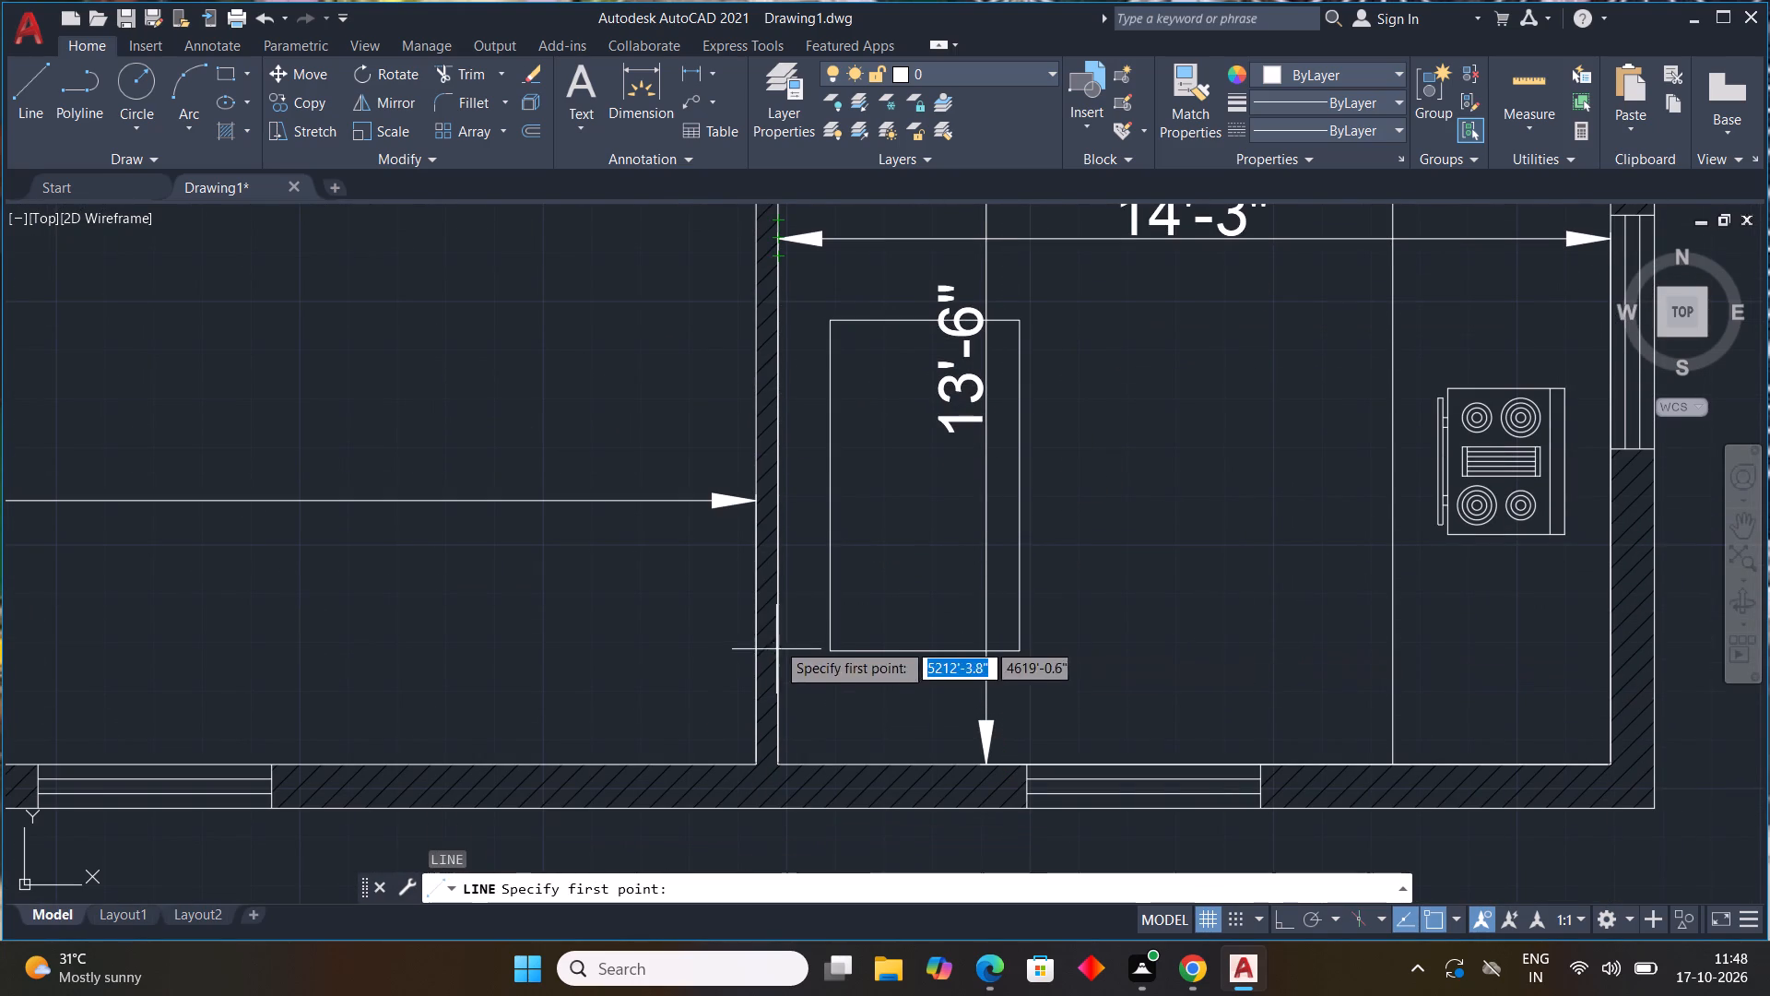
click(829, 623)
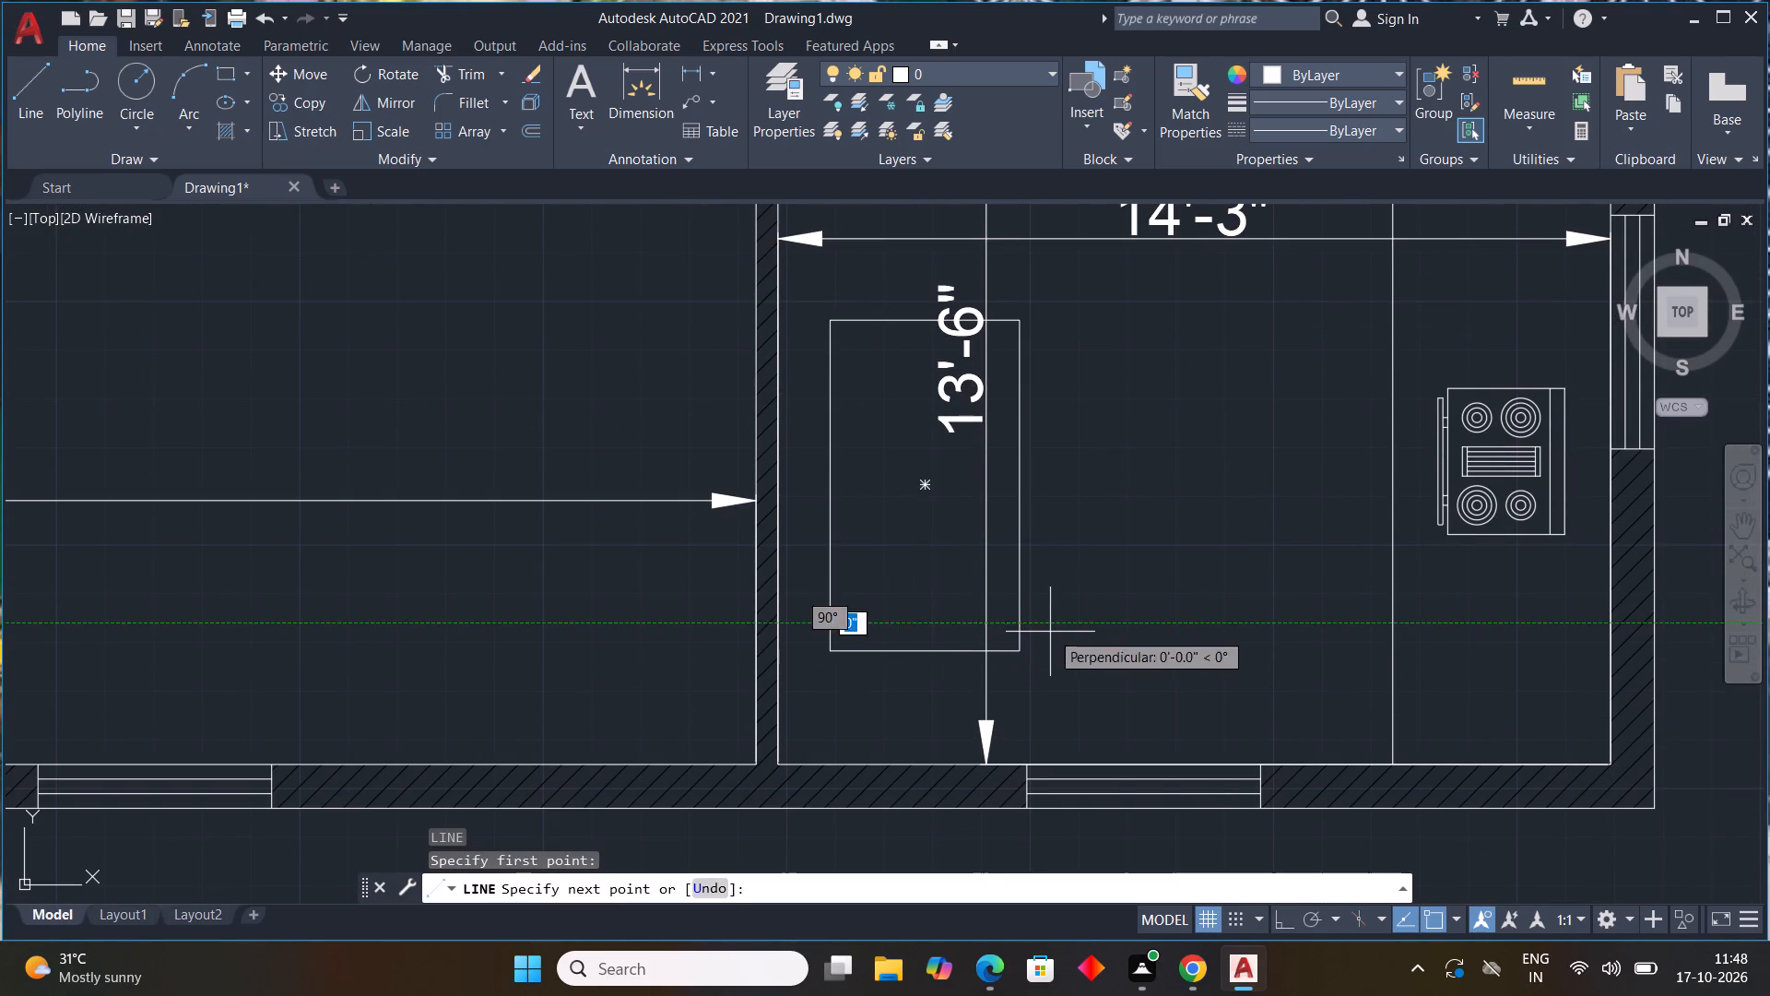
click(1019, 625)
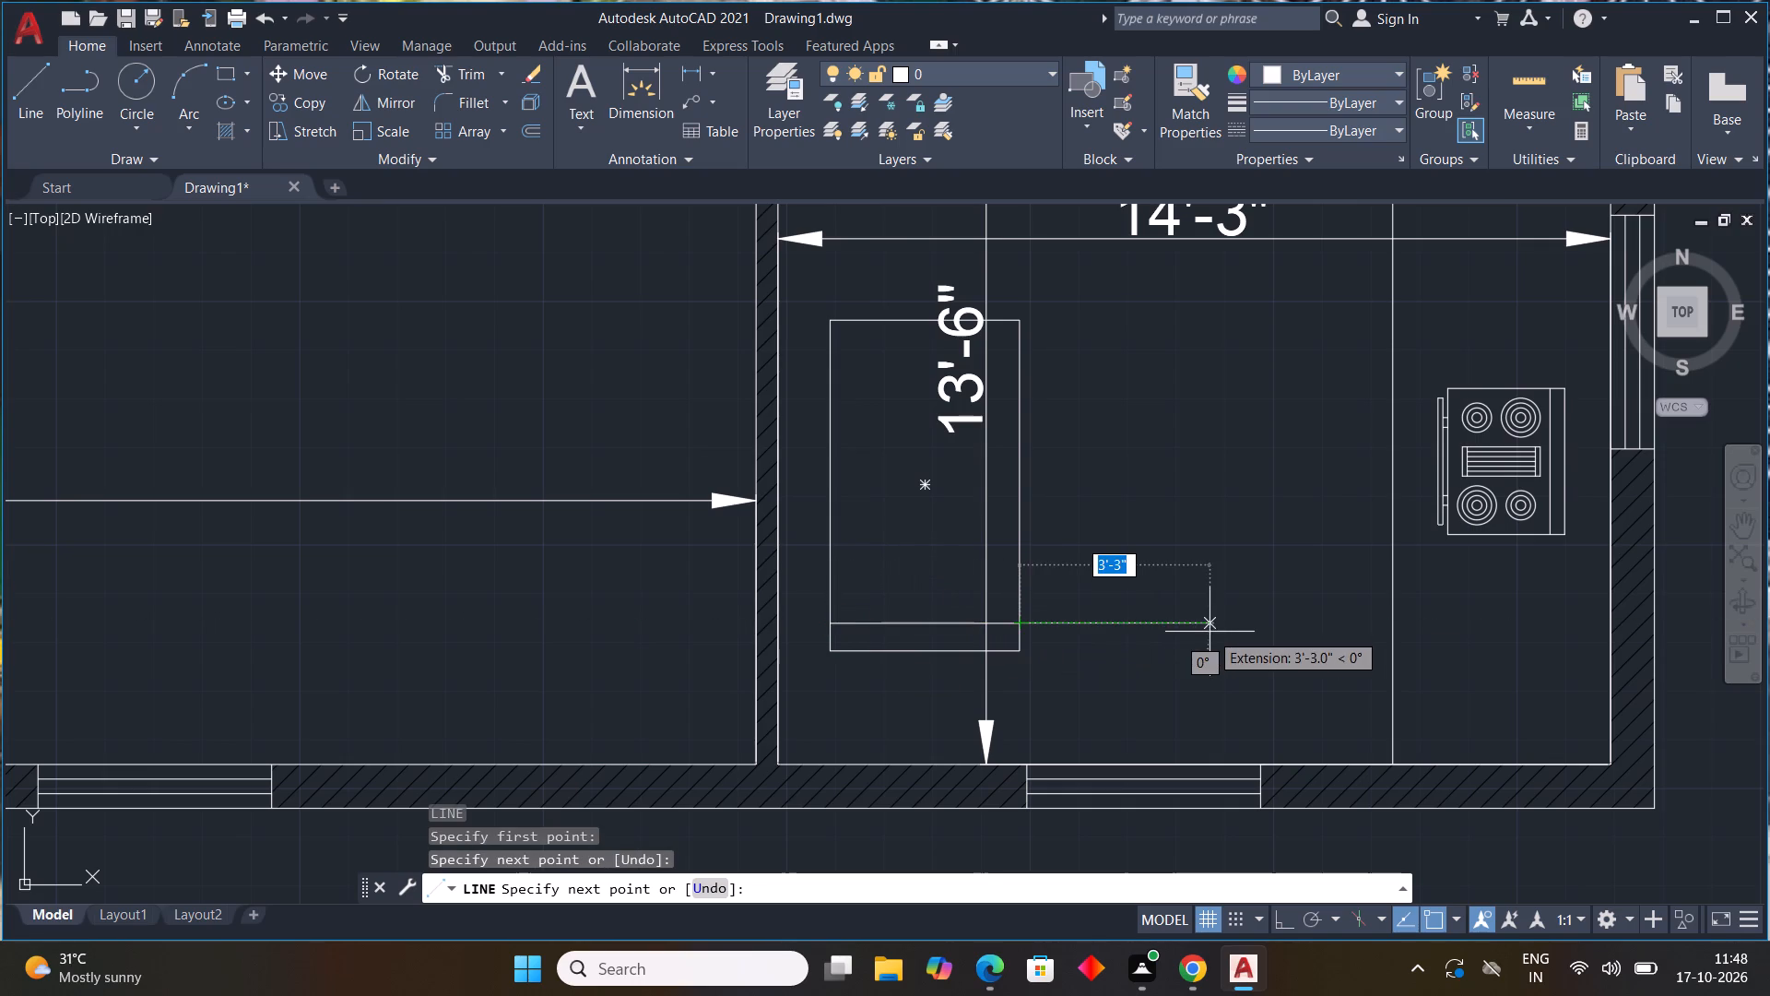
key(Escape)
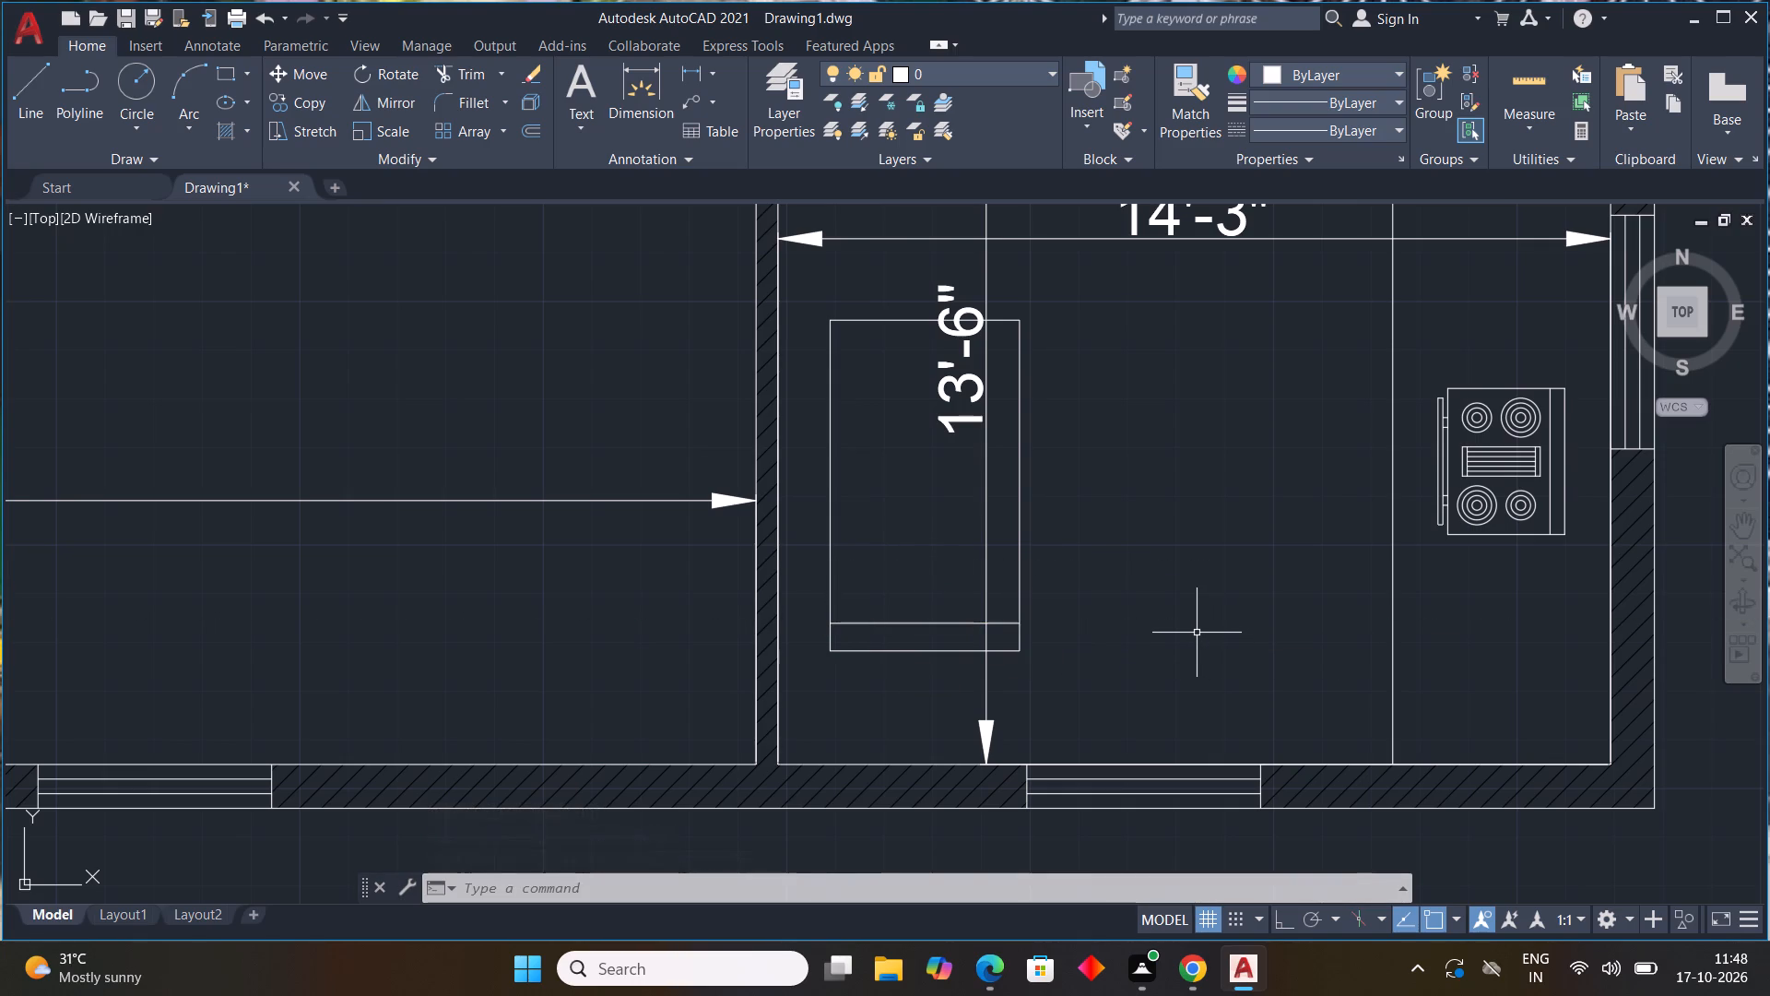
text(L)
key(space)
click(863, 319)
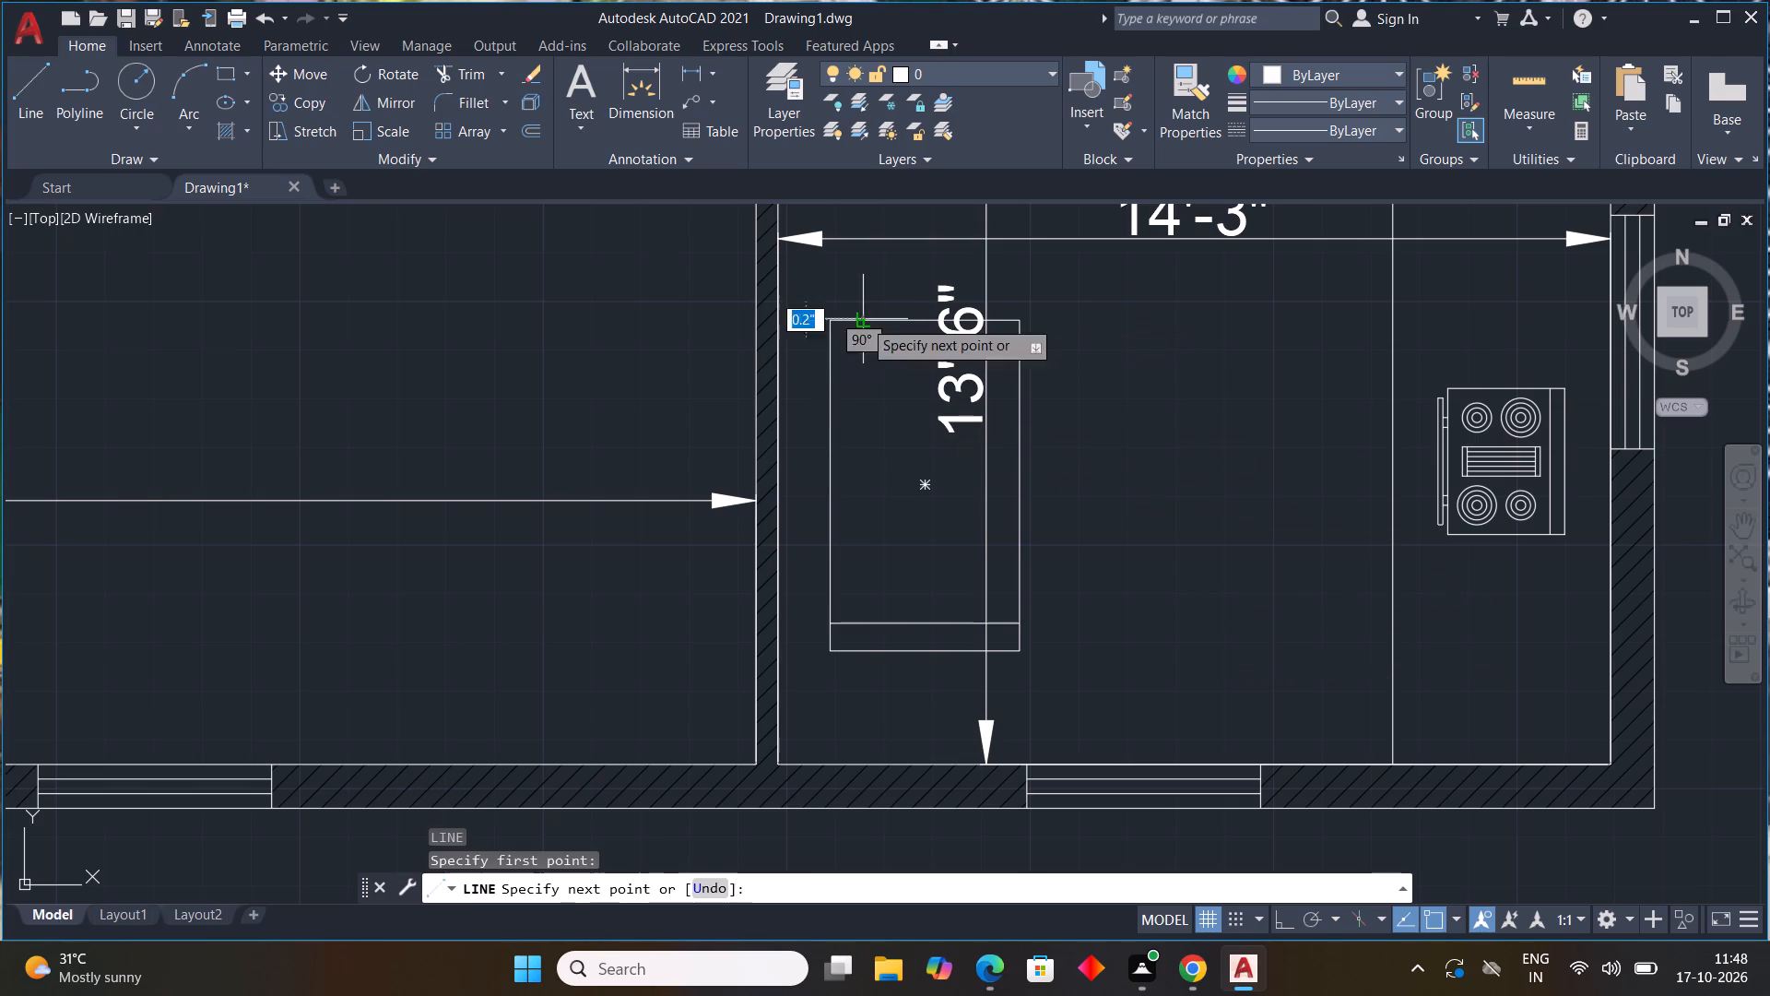
click(860, 623)
key(Escape)
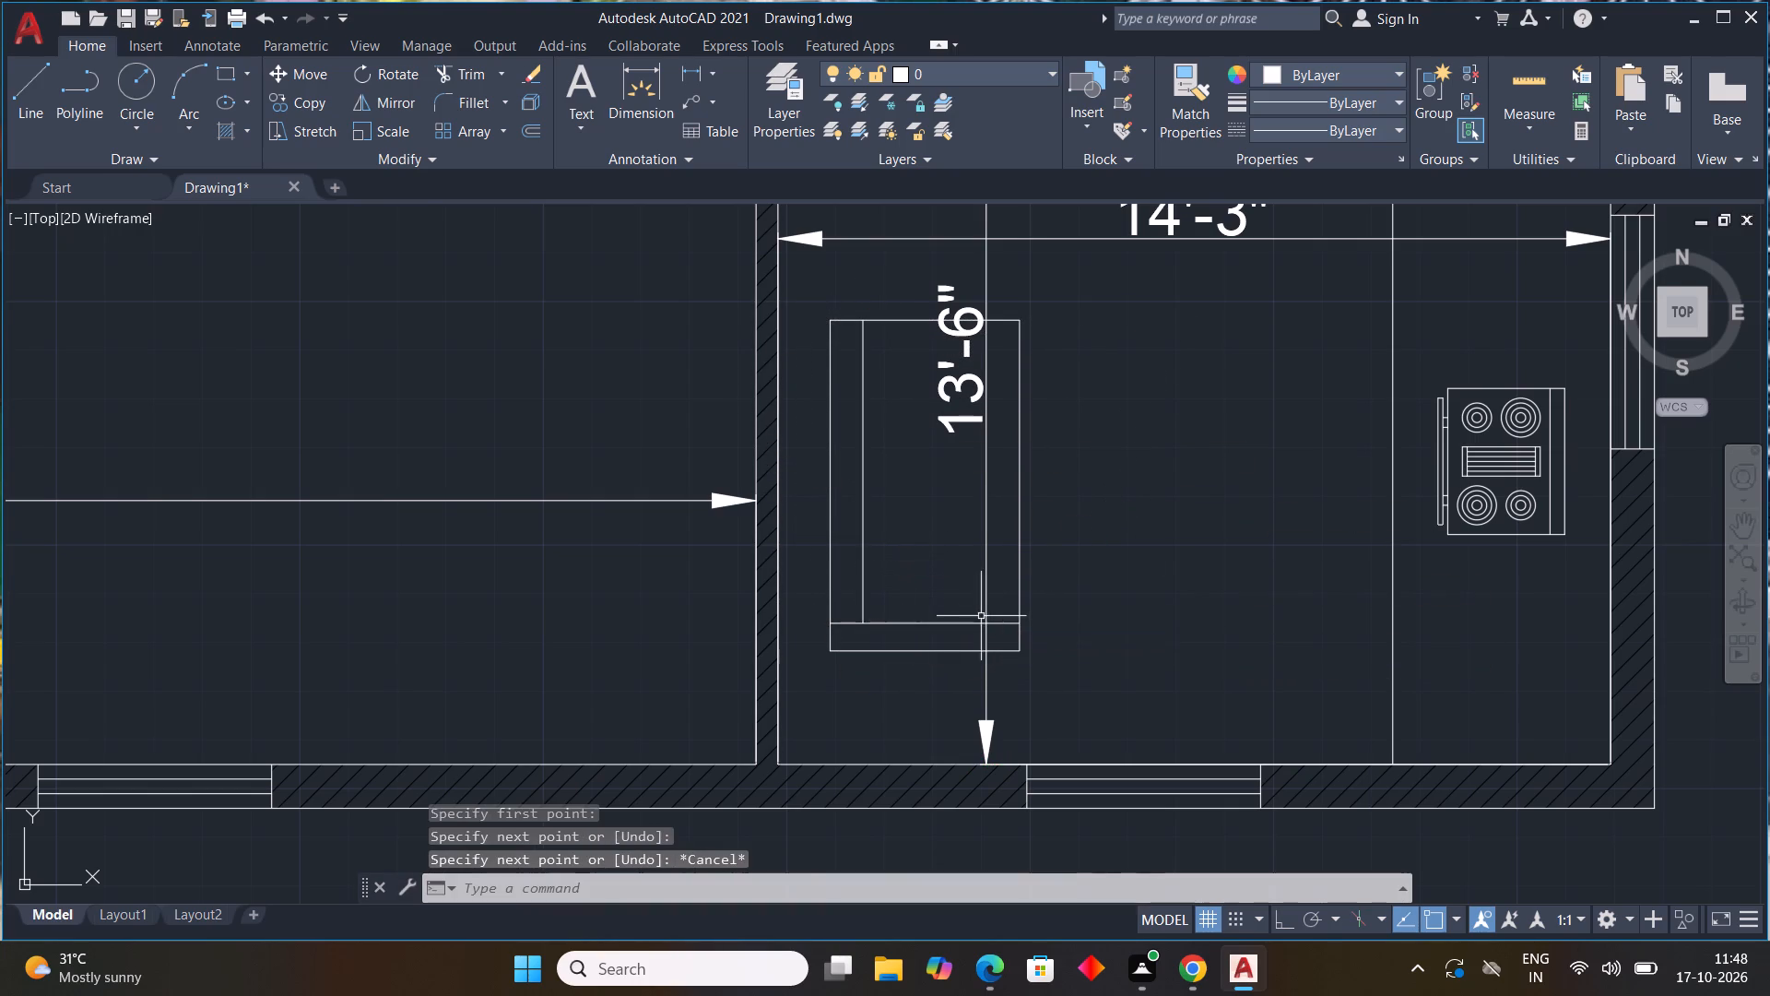
Copy the loose plant block into the 39' by 14'-3" room, just right of the double door.
scroll(981, 616, down, 3)
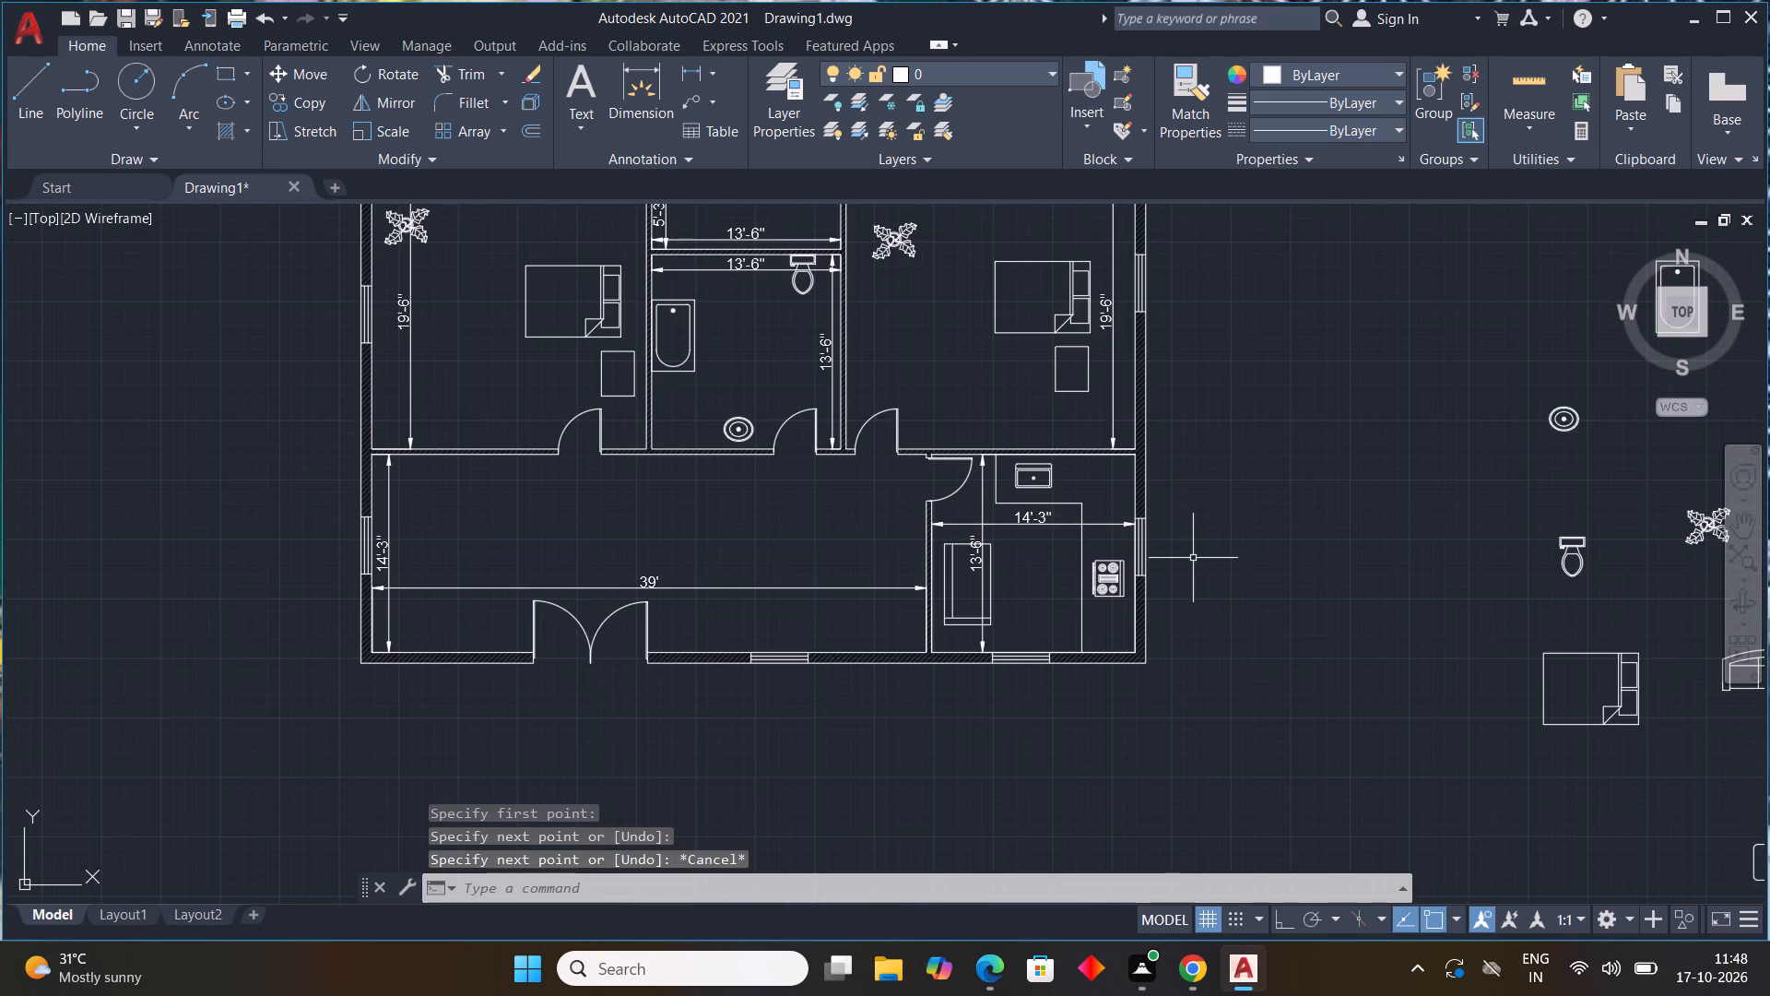
scroll(1212, 576, down, 2)
scroll(1434, 584, up, 2)
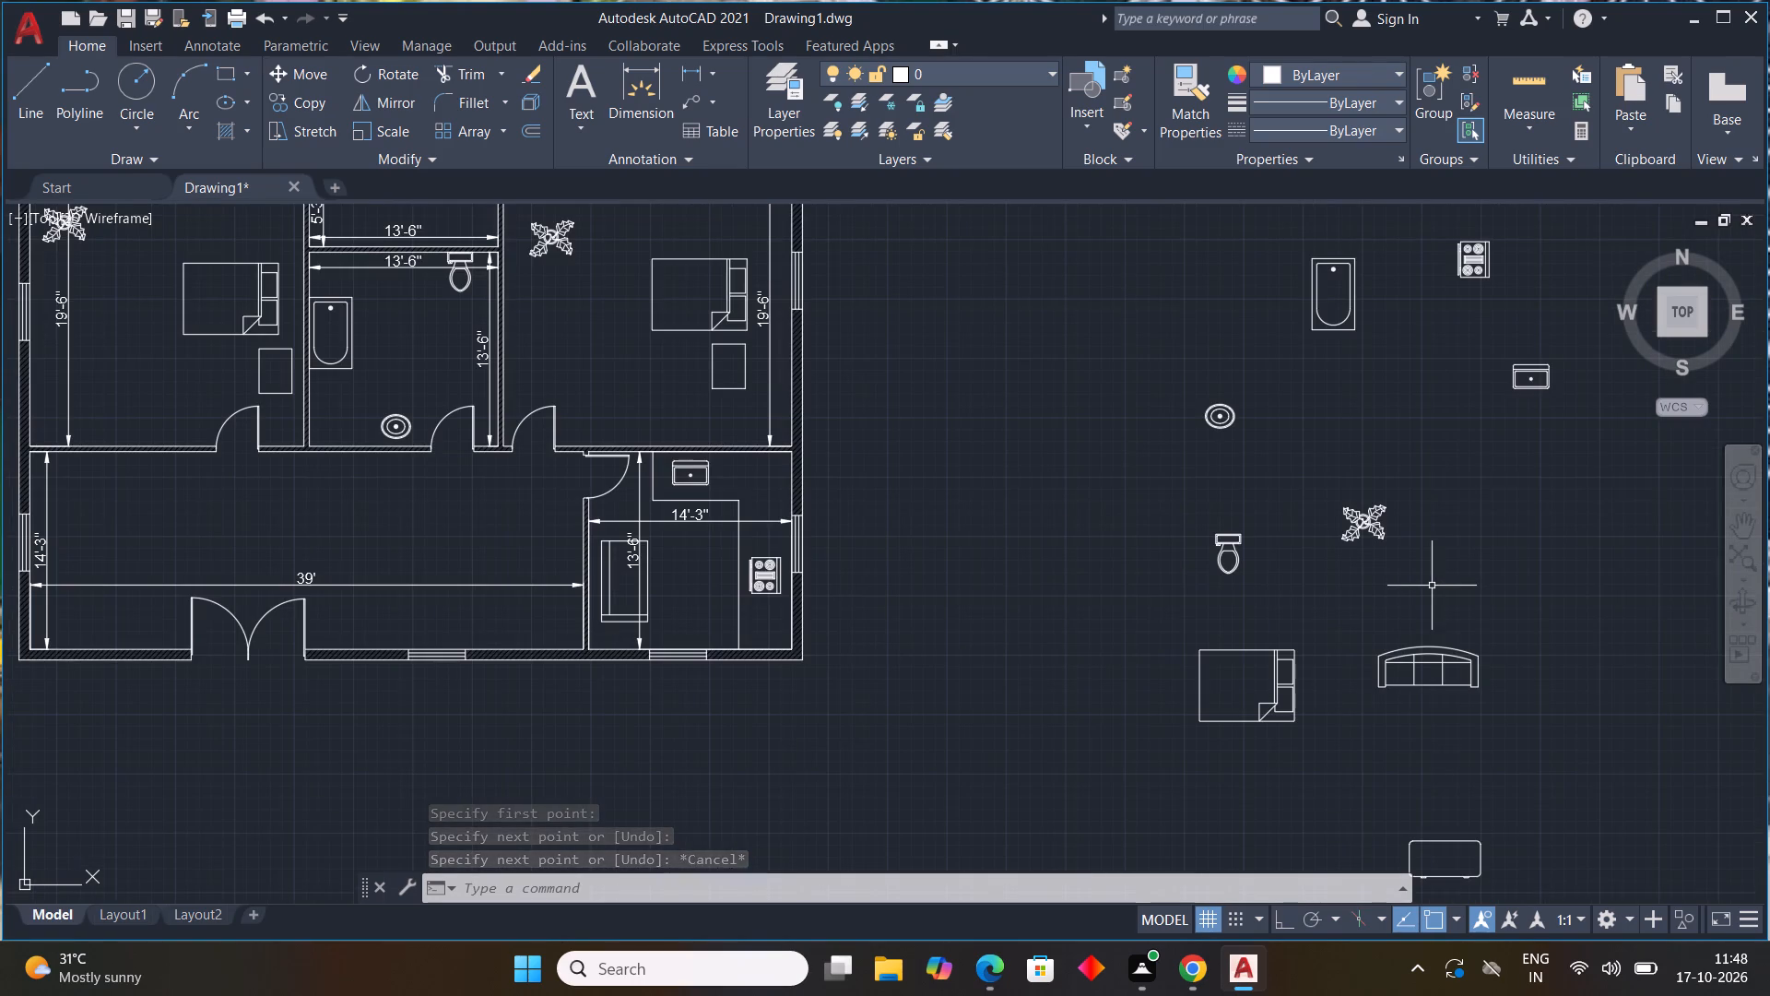
middle_drag(1427, 598, 1534, 613)
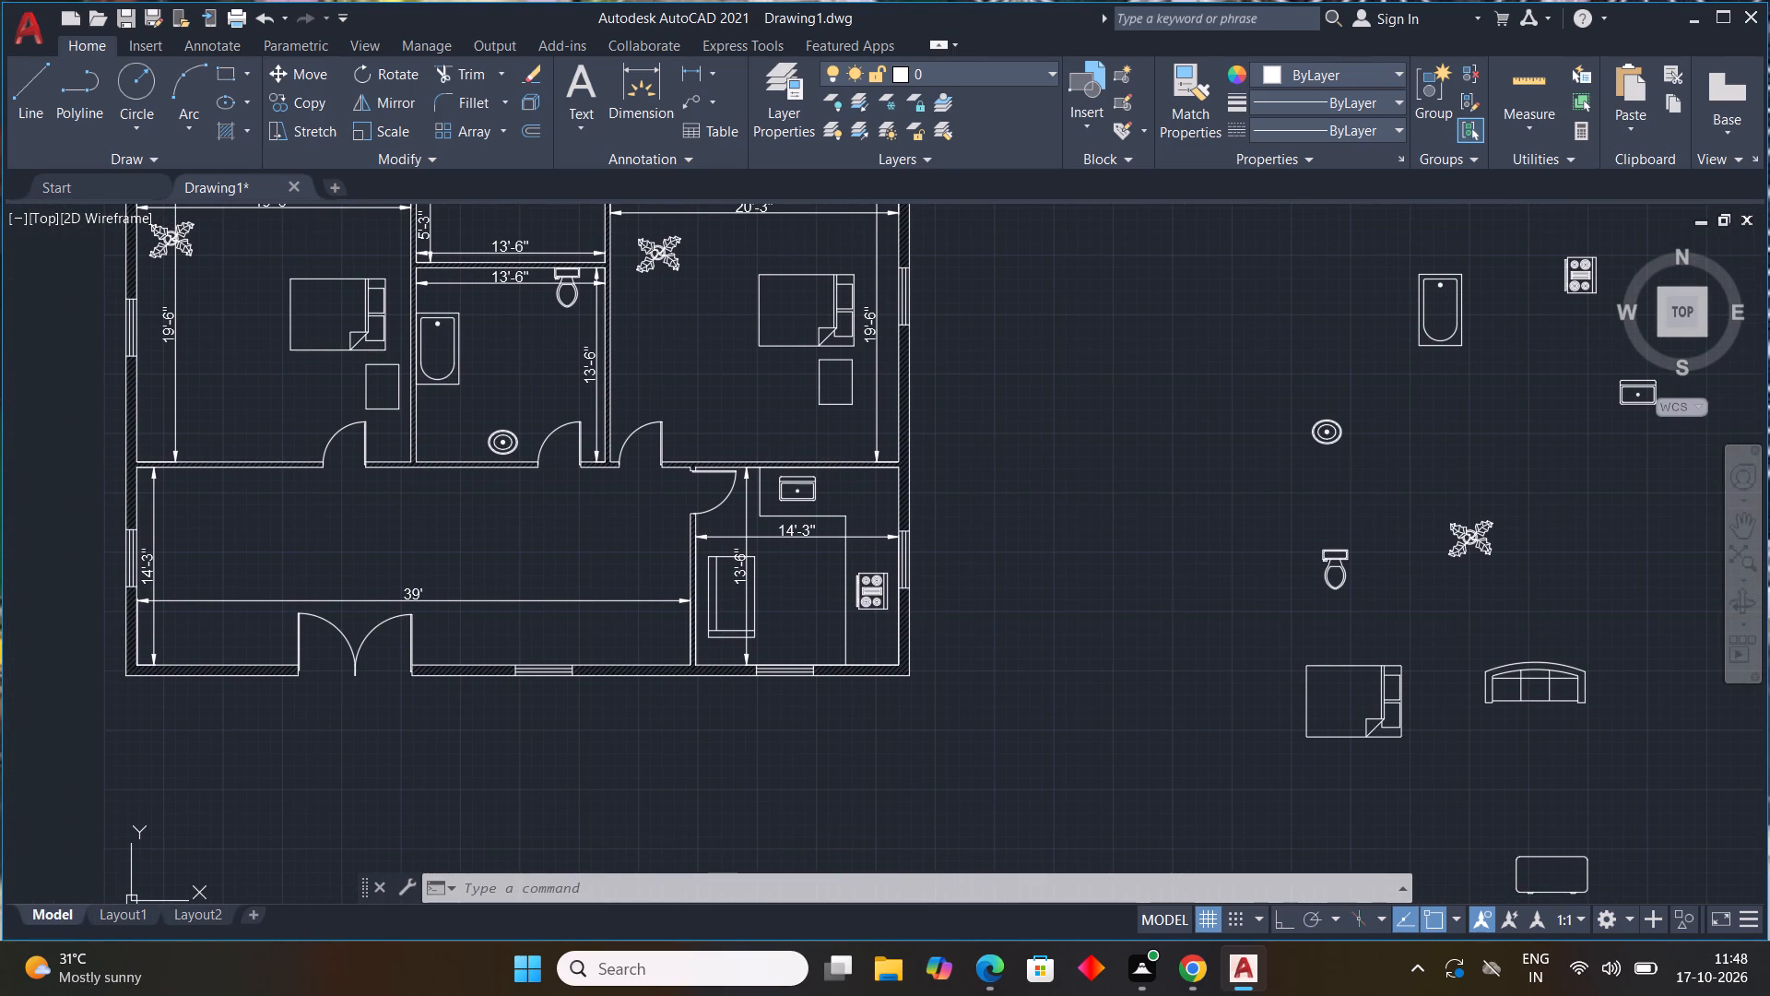
scroll(1441, 615, down, 2)
middle_drag(1434, 612, 1463, 591)
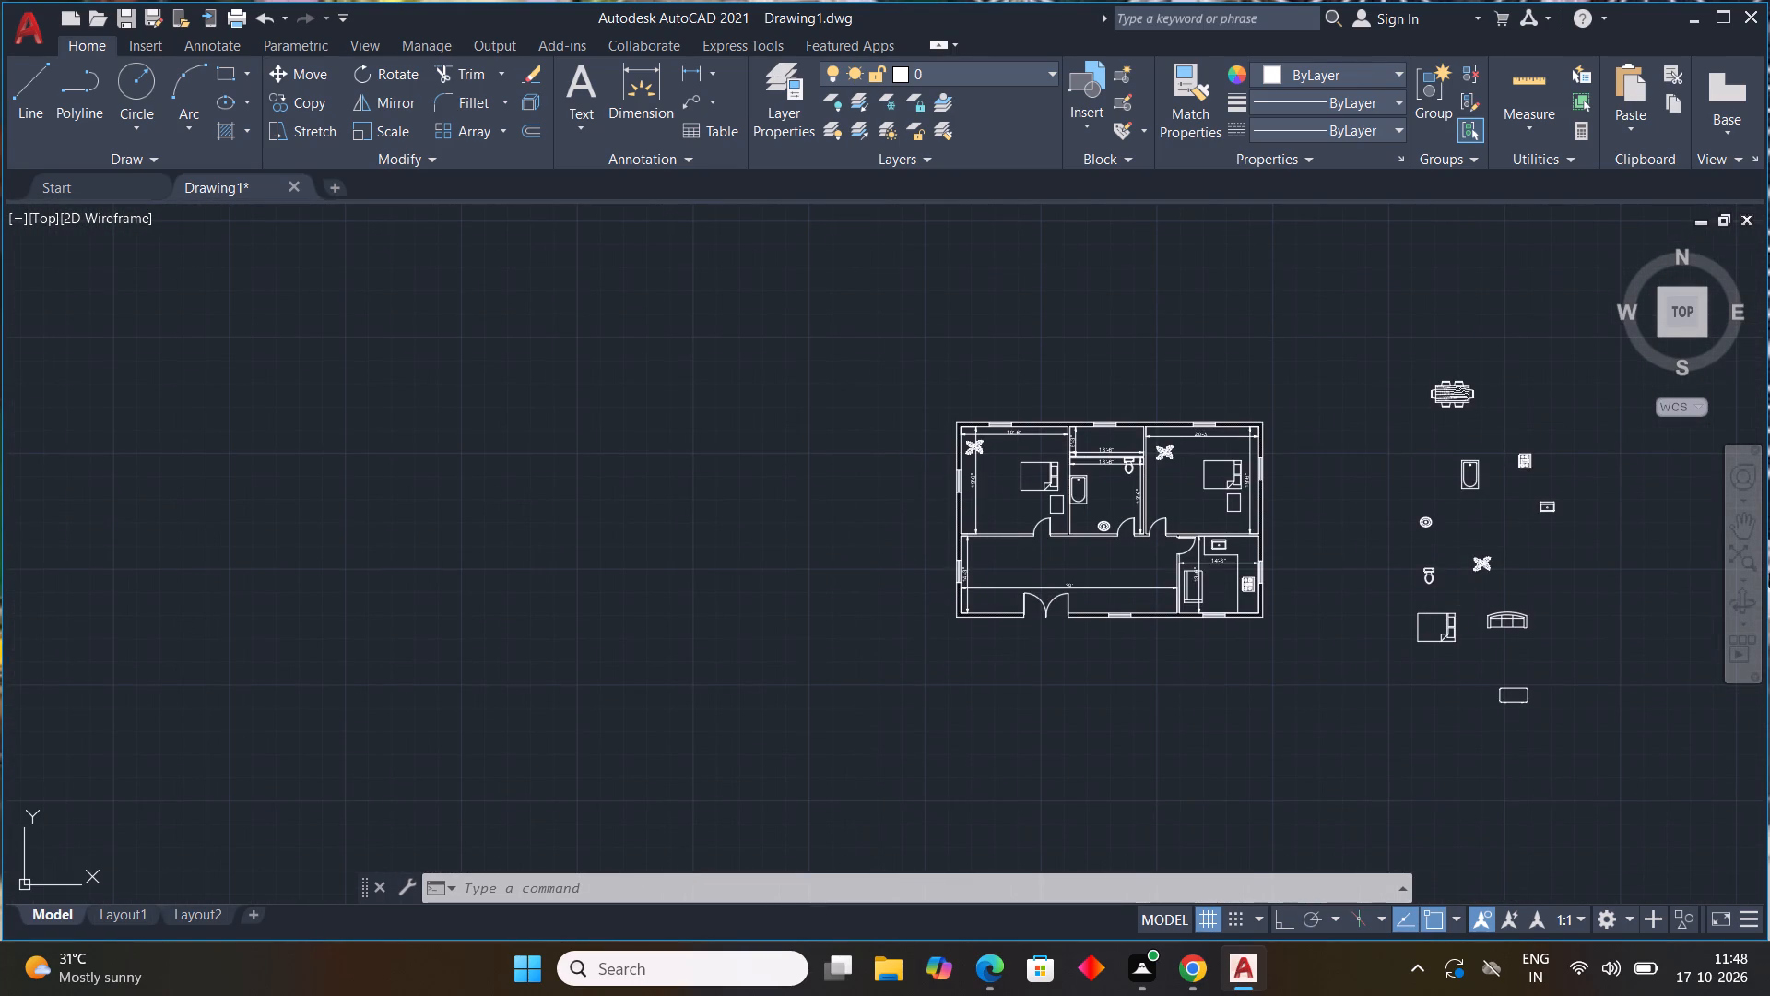
scroll(1528, 575, down, 1)
scroll(1523, 574, up, 2)
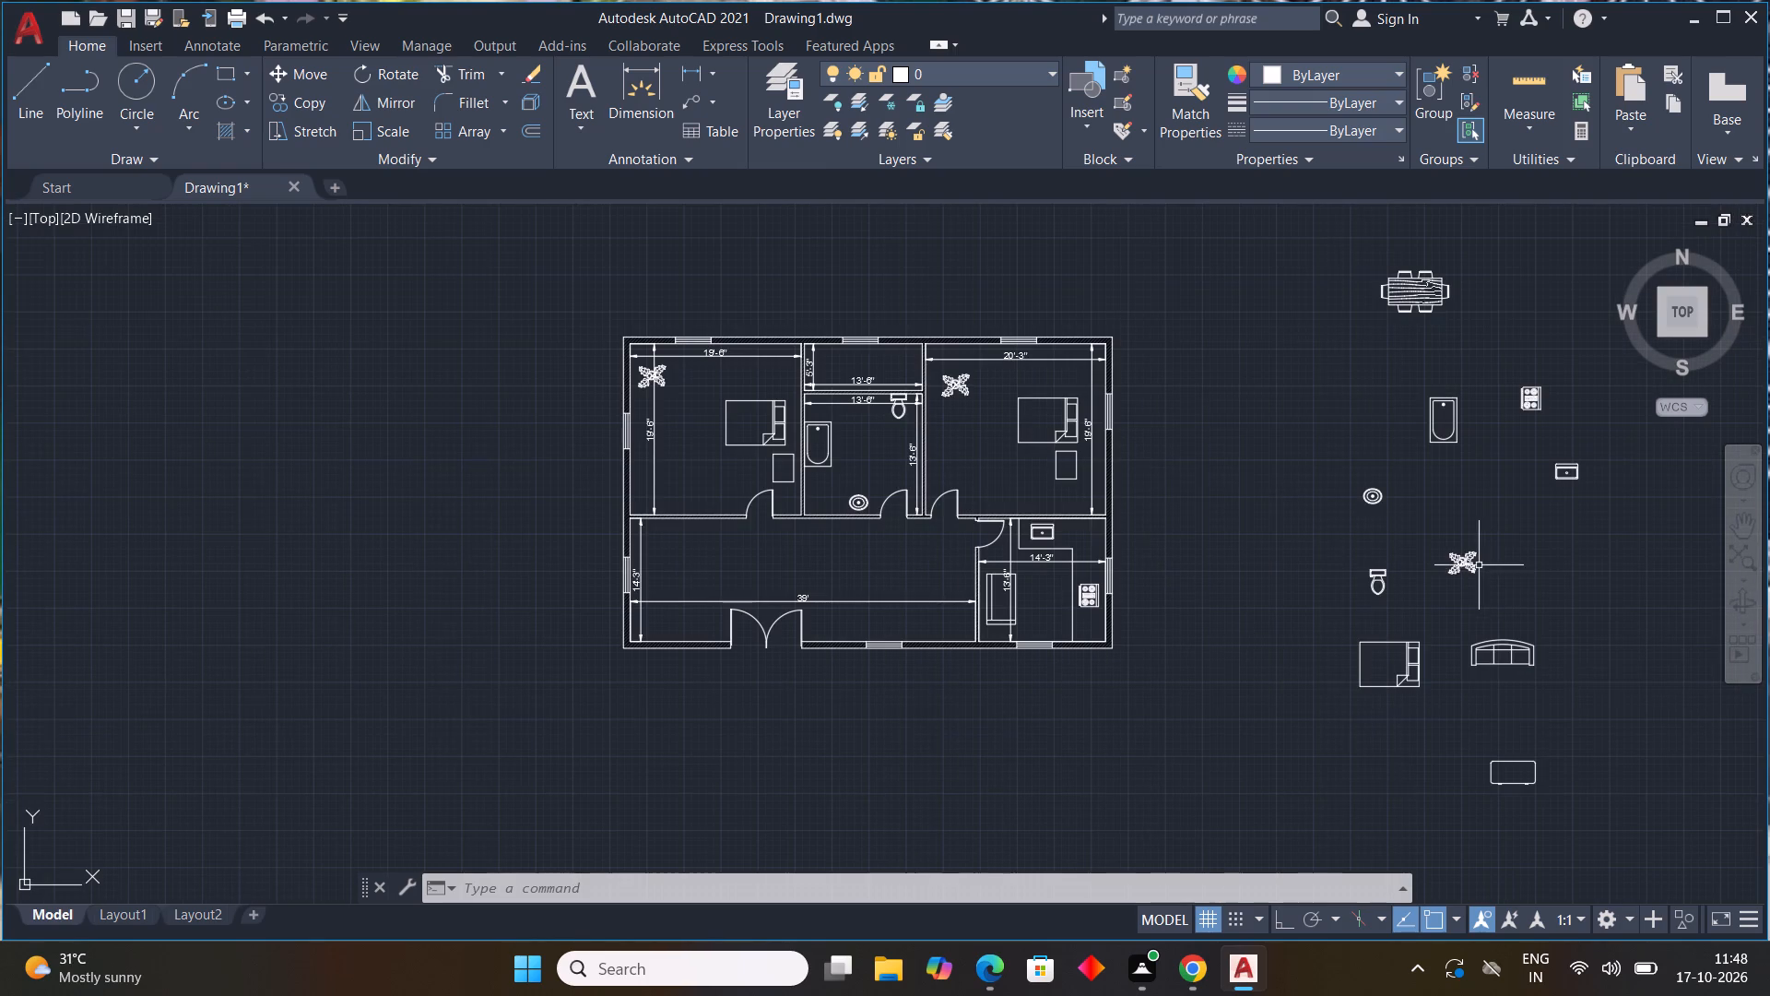
click(1463, 558)
key(c)
text(O)
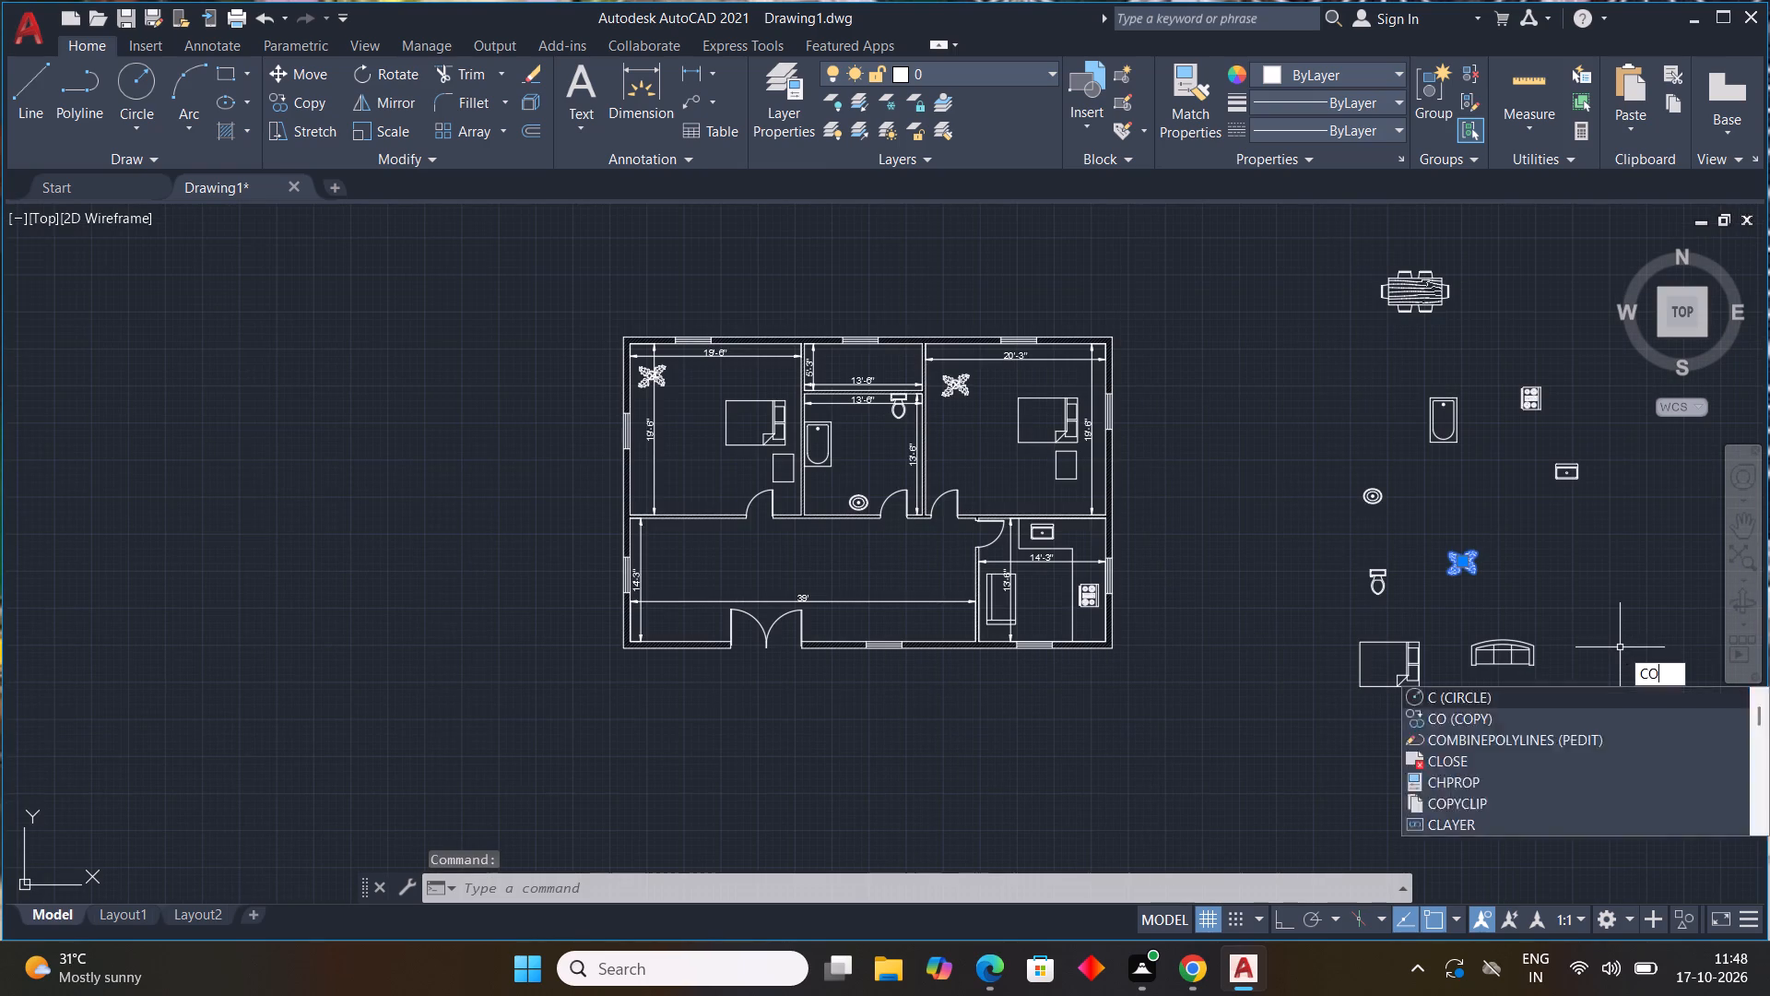
key(space)
click(1467, 565)
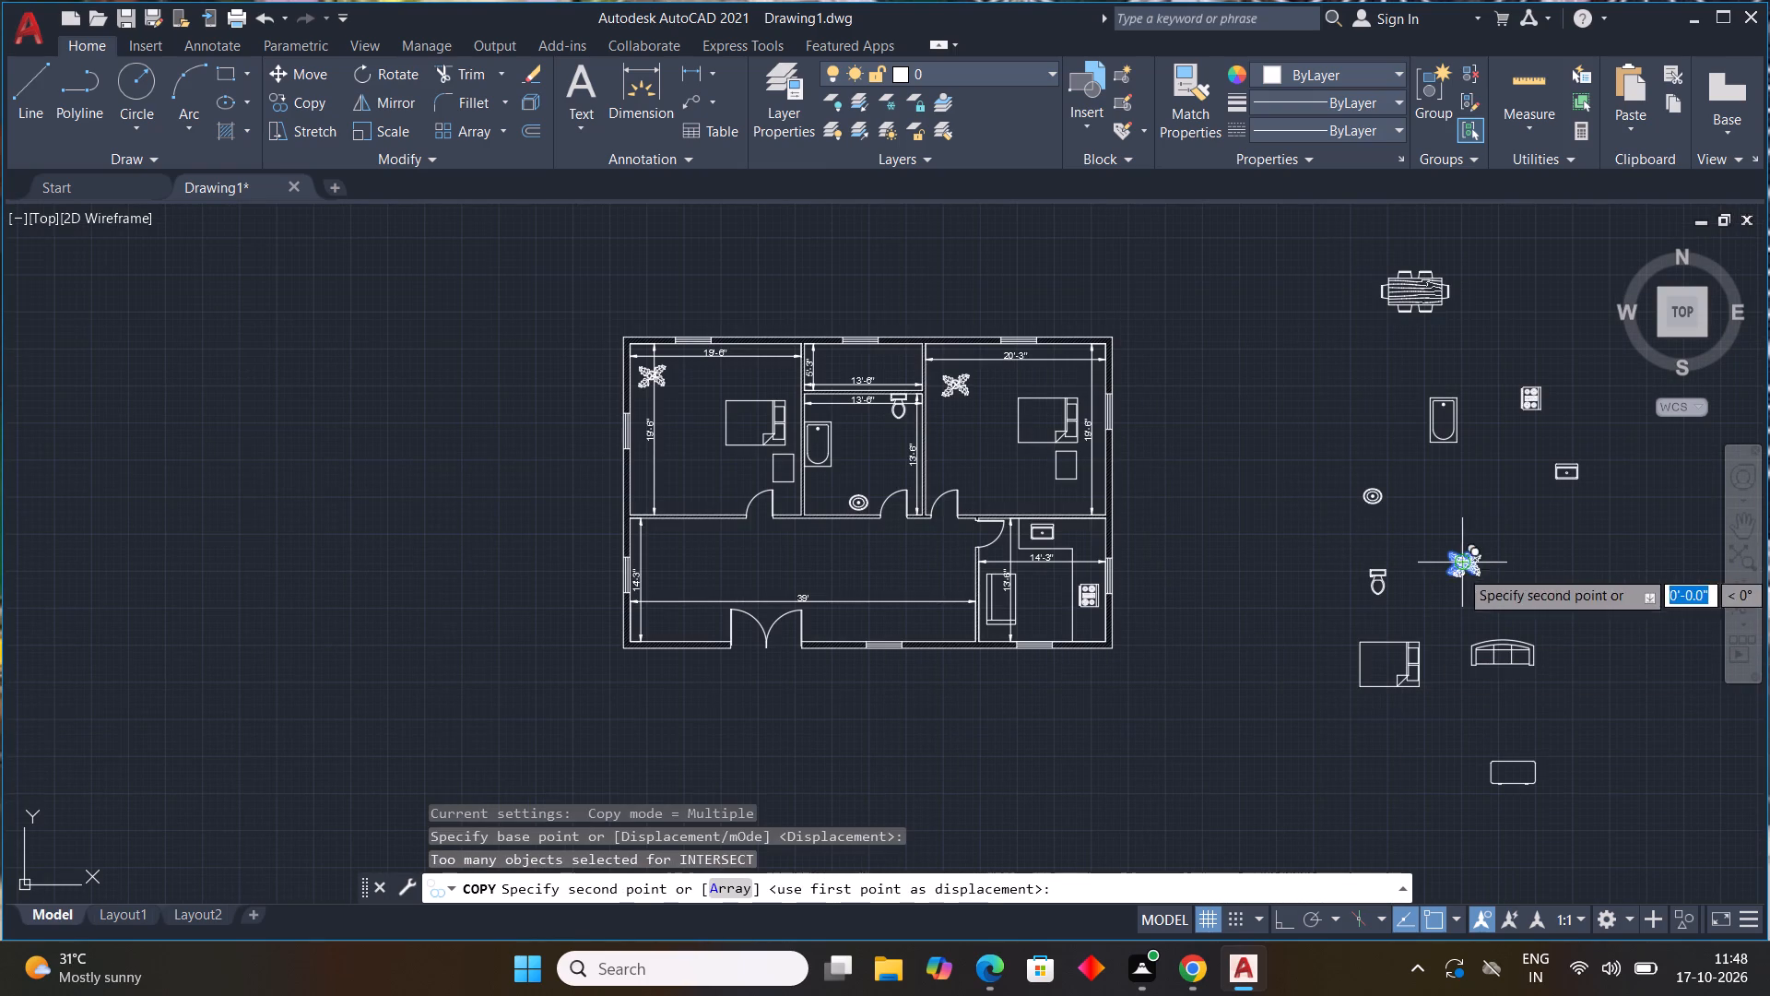
scroll(824, 611, up, 2)
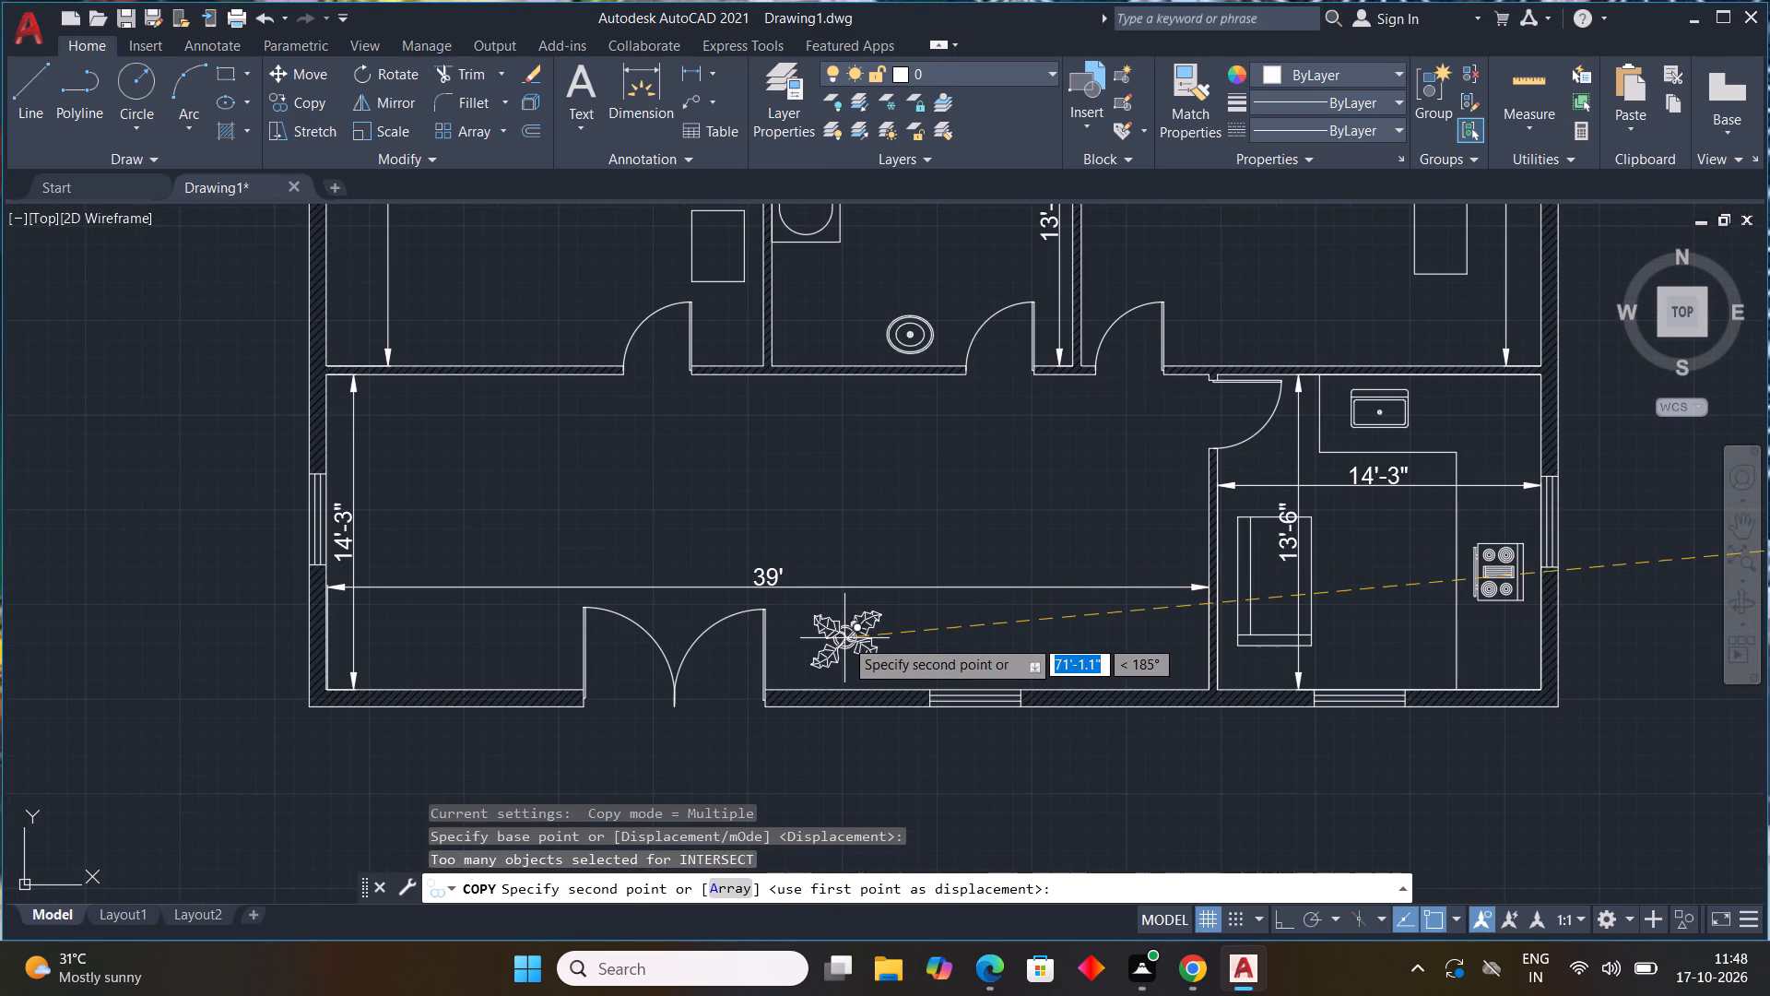
click(856, 630)
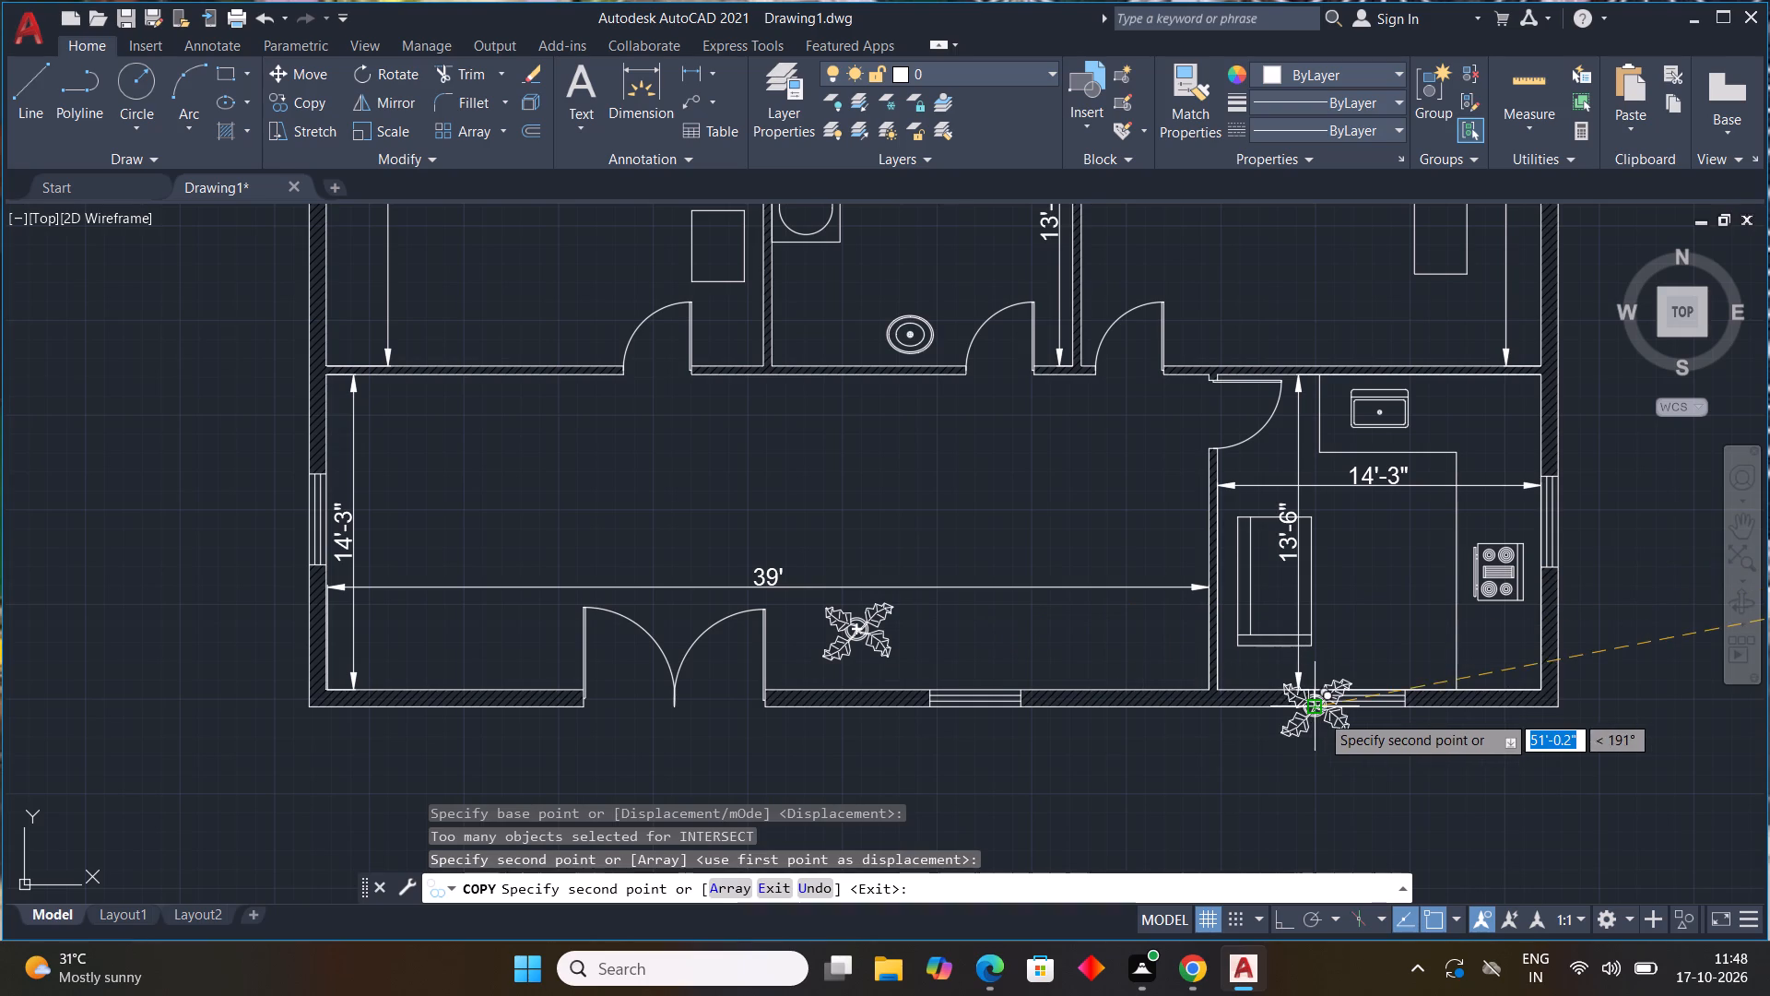
key(Escape)
key(Escape)
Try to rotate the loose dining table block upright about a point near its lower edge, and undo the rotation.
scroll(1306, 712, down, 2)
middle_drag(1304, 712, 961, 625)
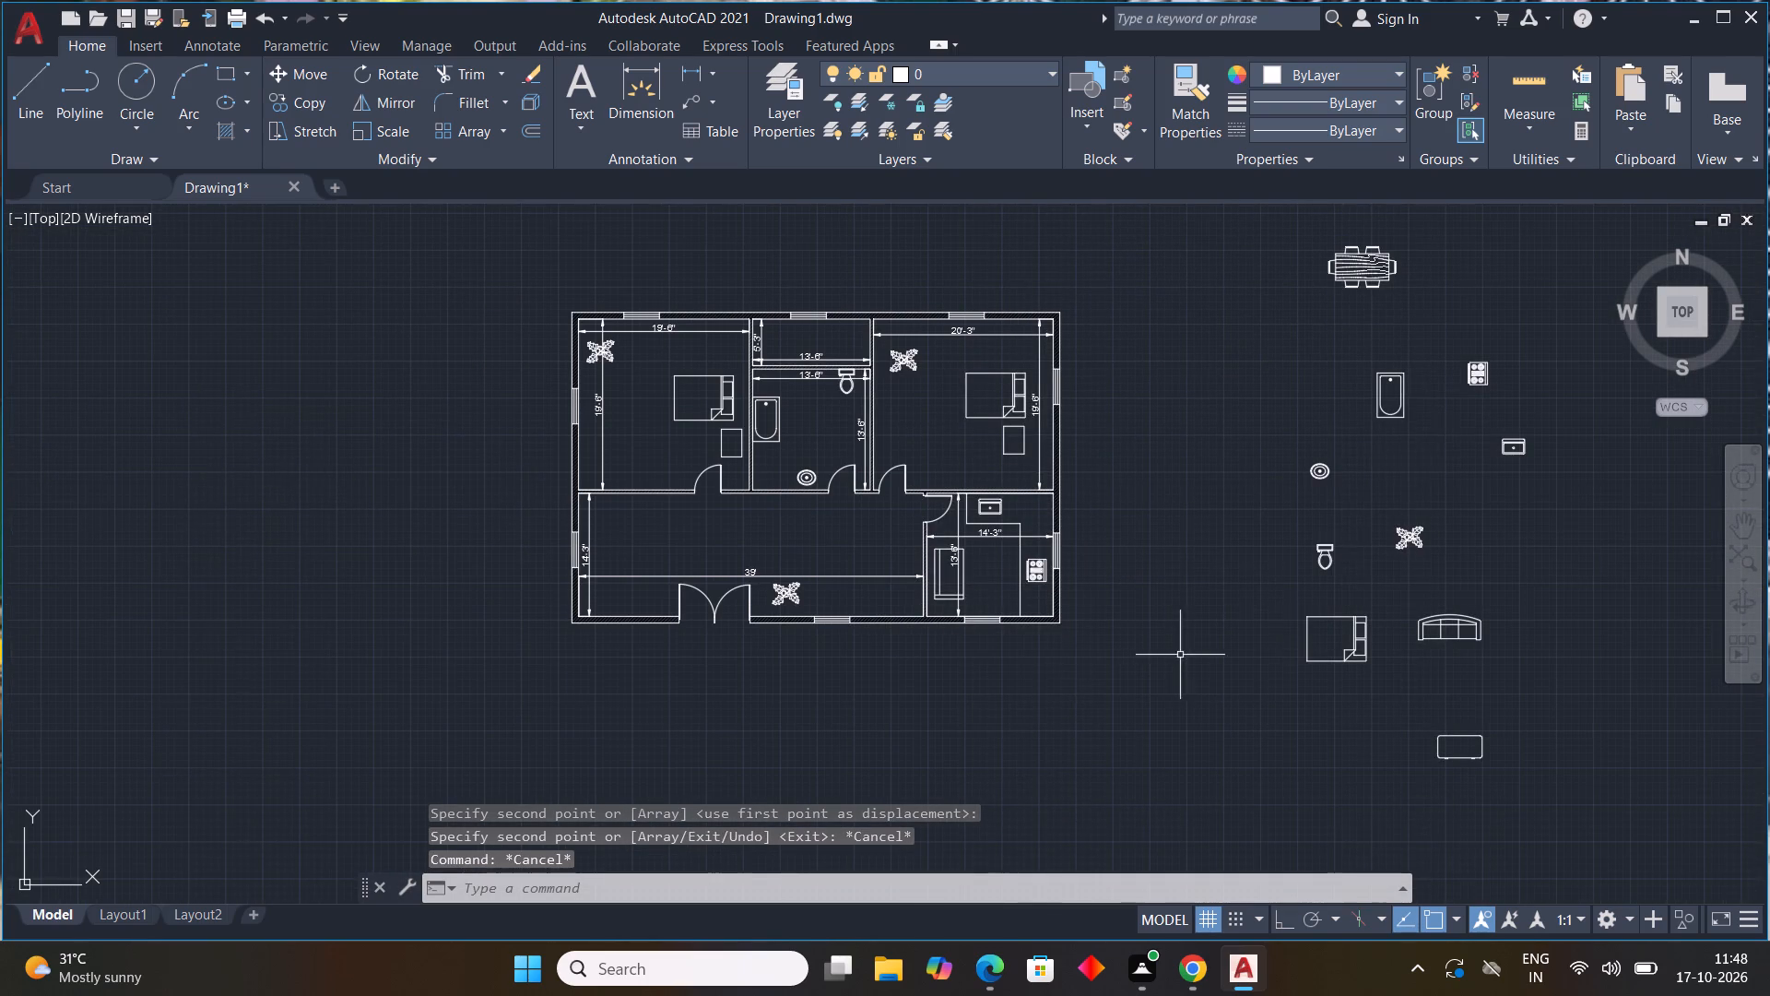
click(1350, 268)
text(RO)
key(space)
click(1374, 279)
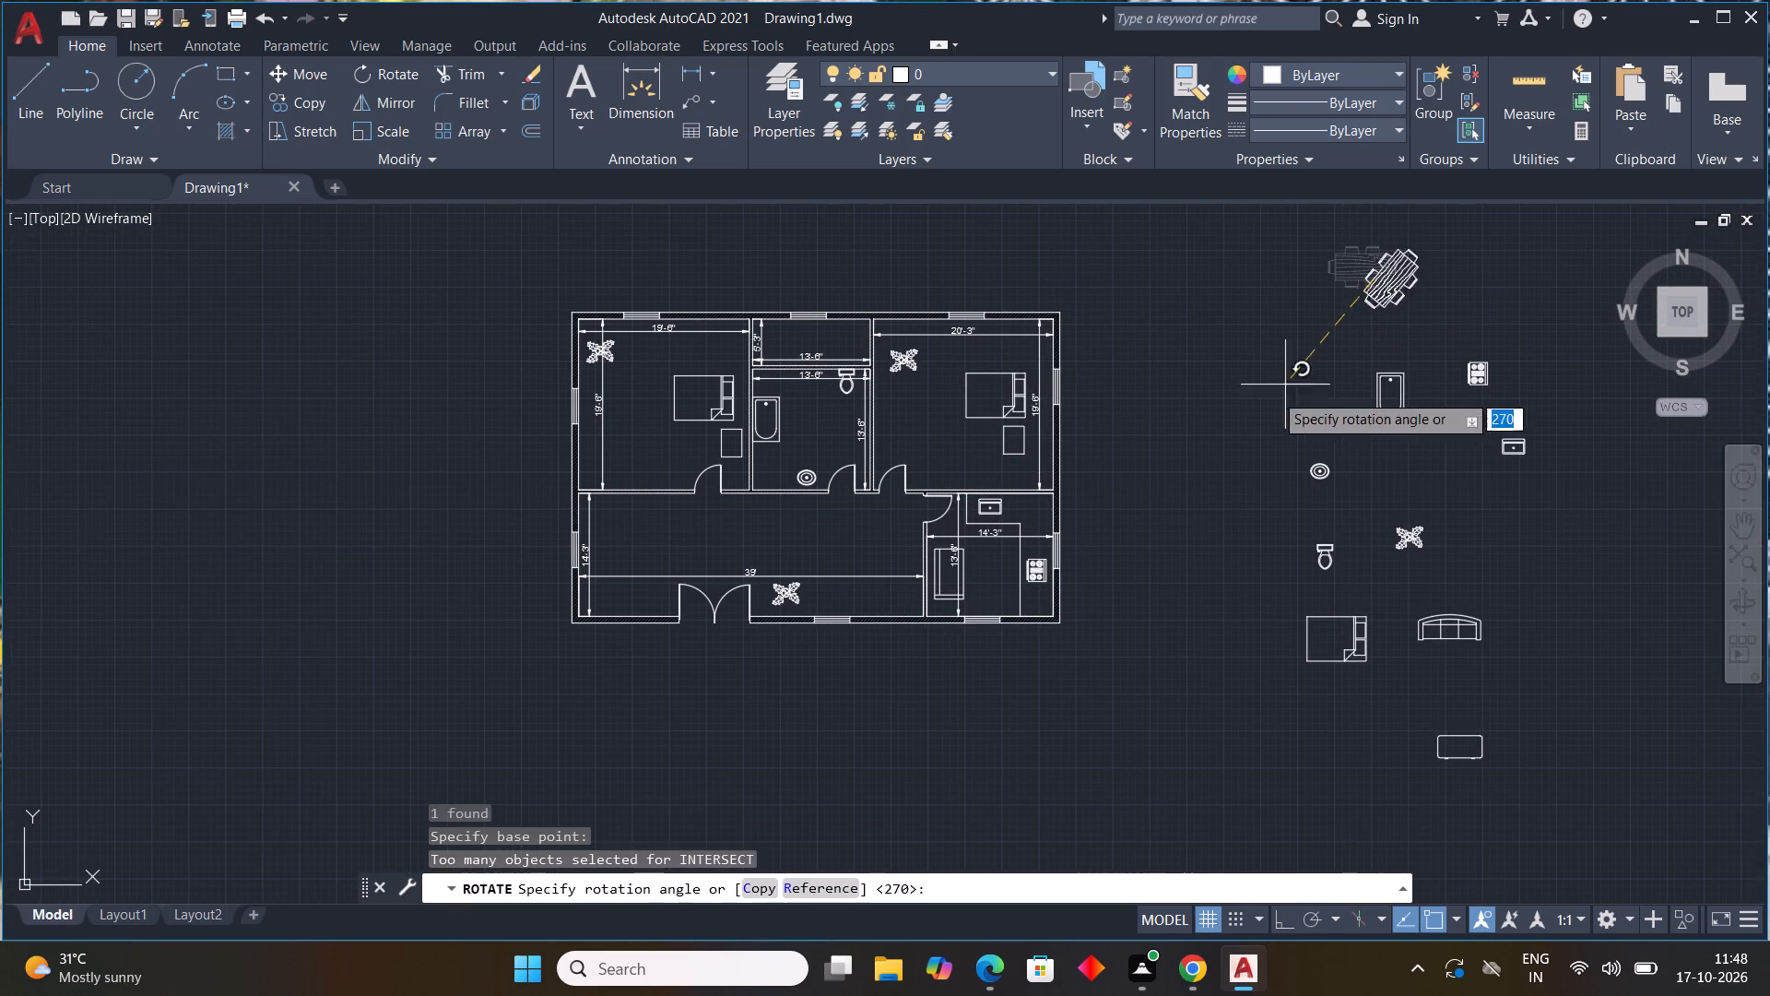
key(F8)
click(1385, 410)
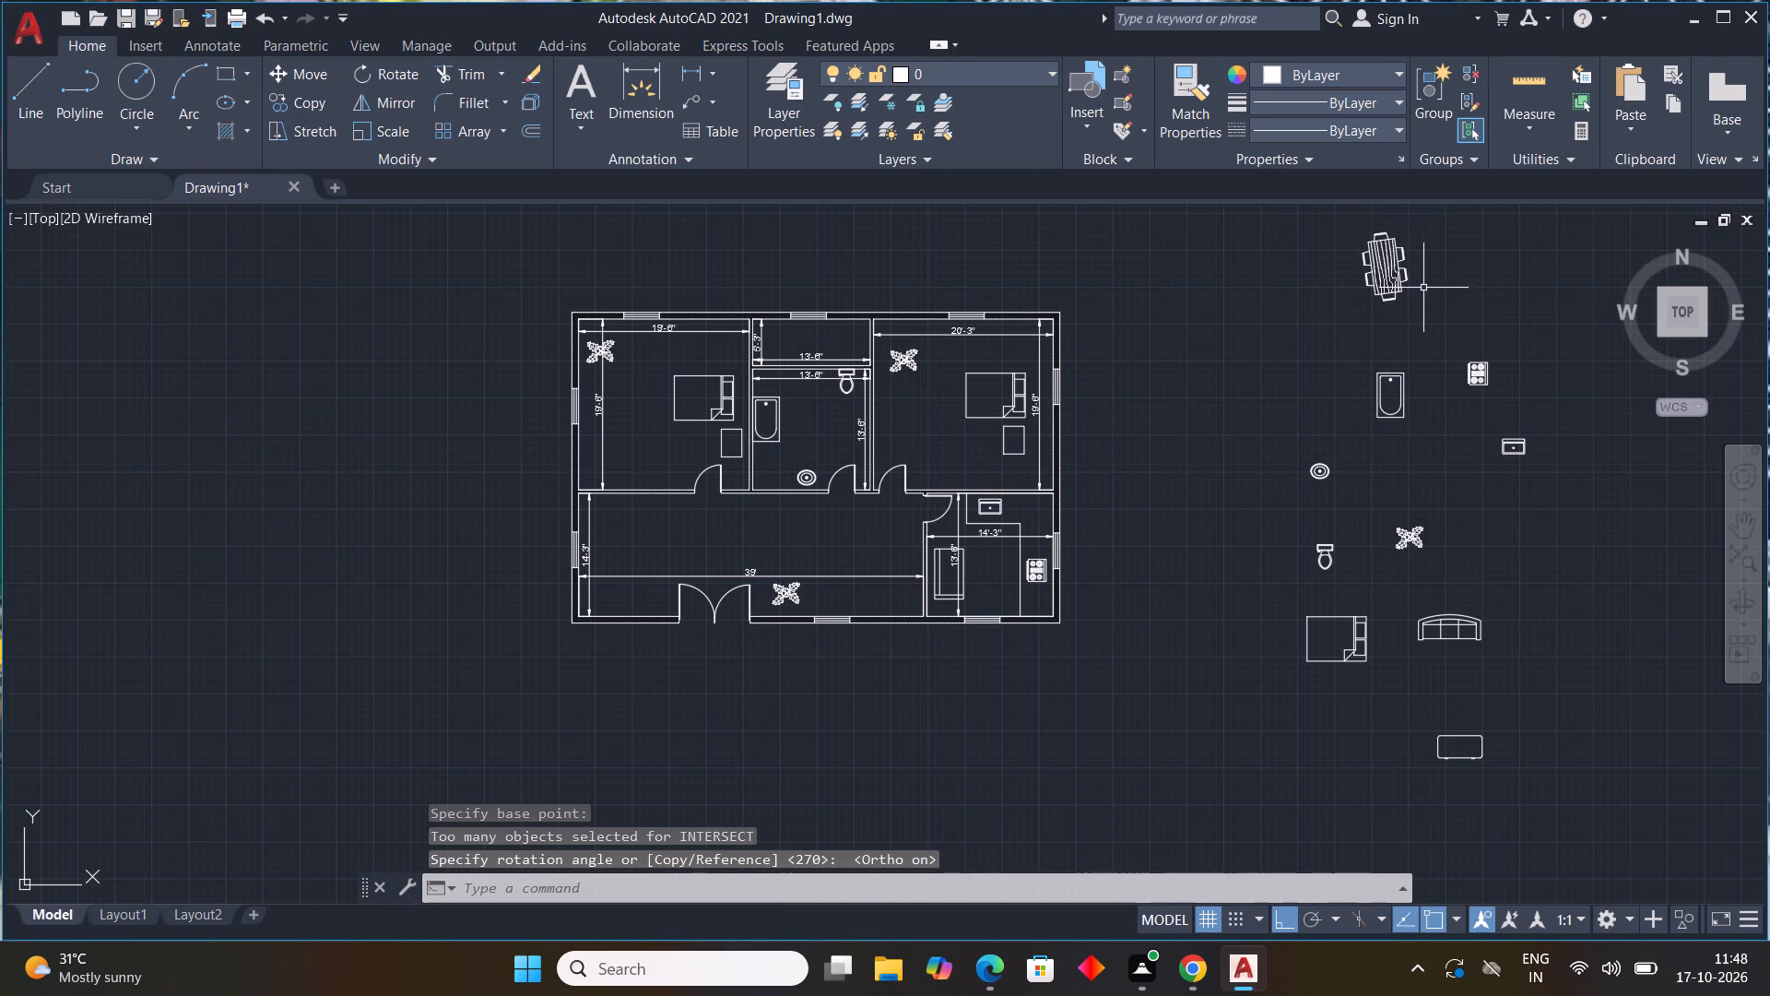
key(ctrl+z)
Rotate the loose dining table block to 270° about its middle so that it stands upright.
click(1381, 268)
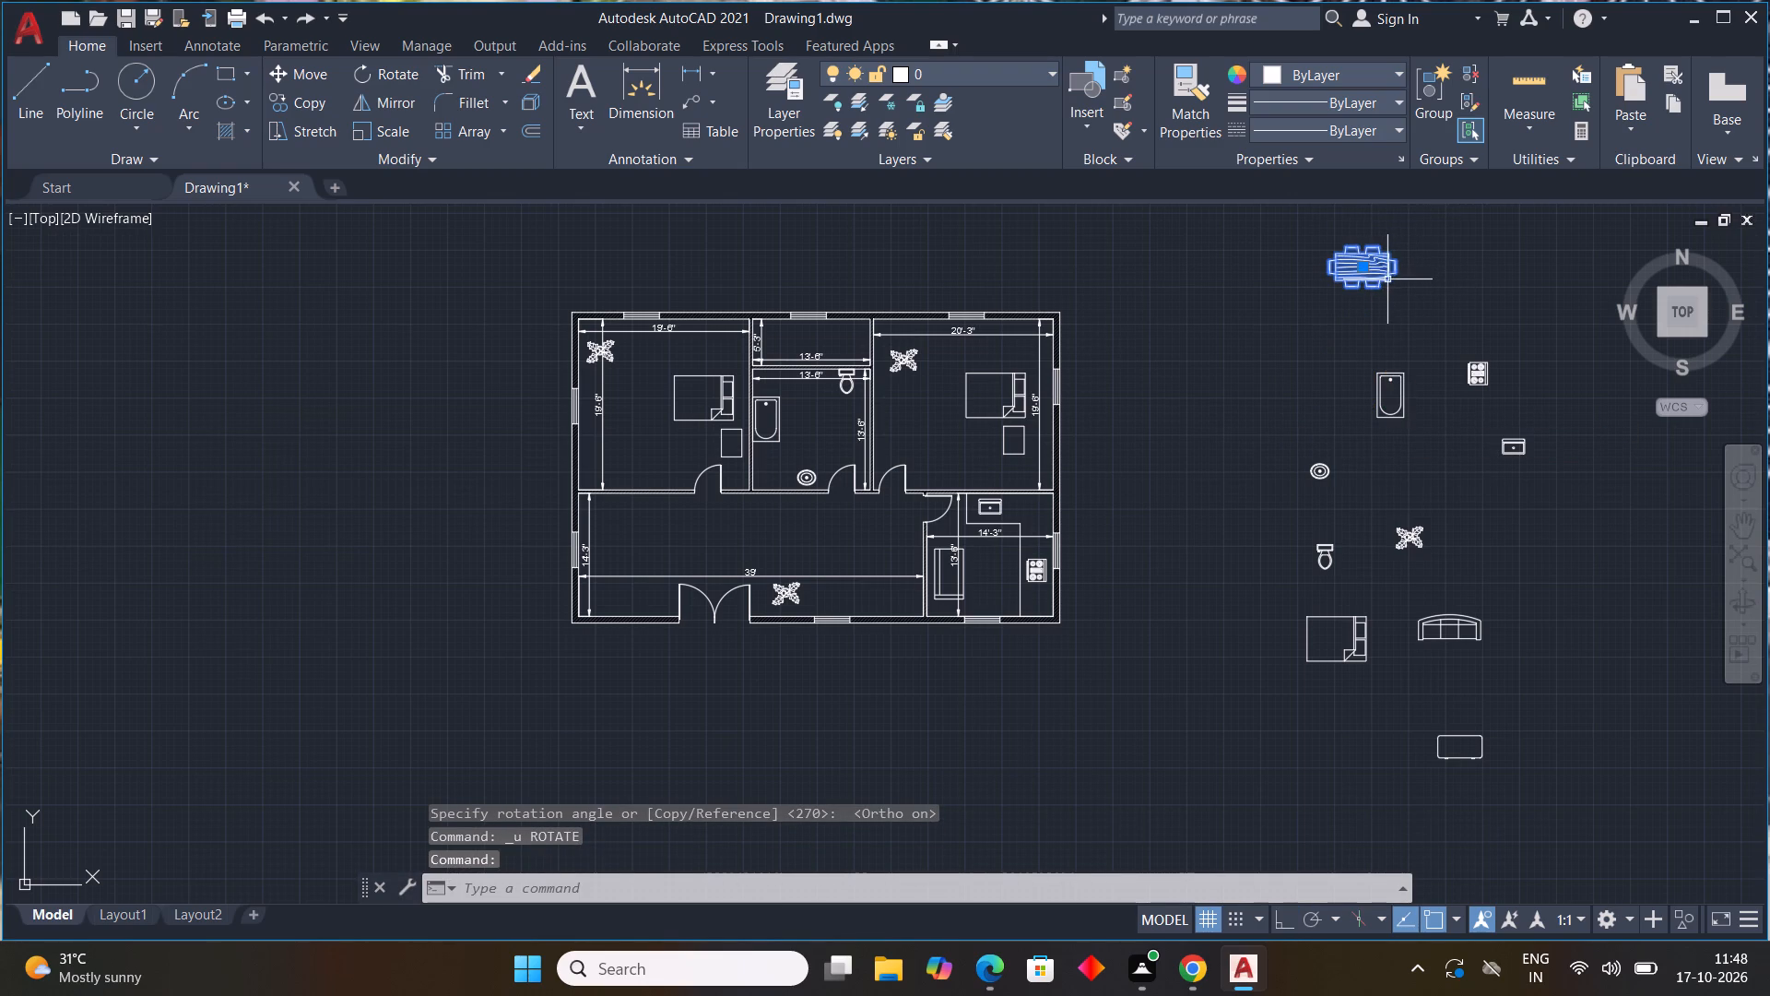
text(RO)
key(space)
click(1364, 264)
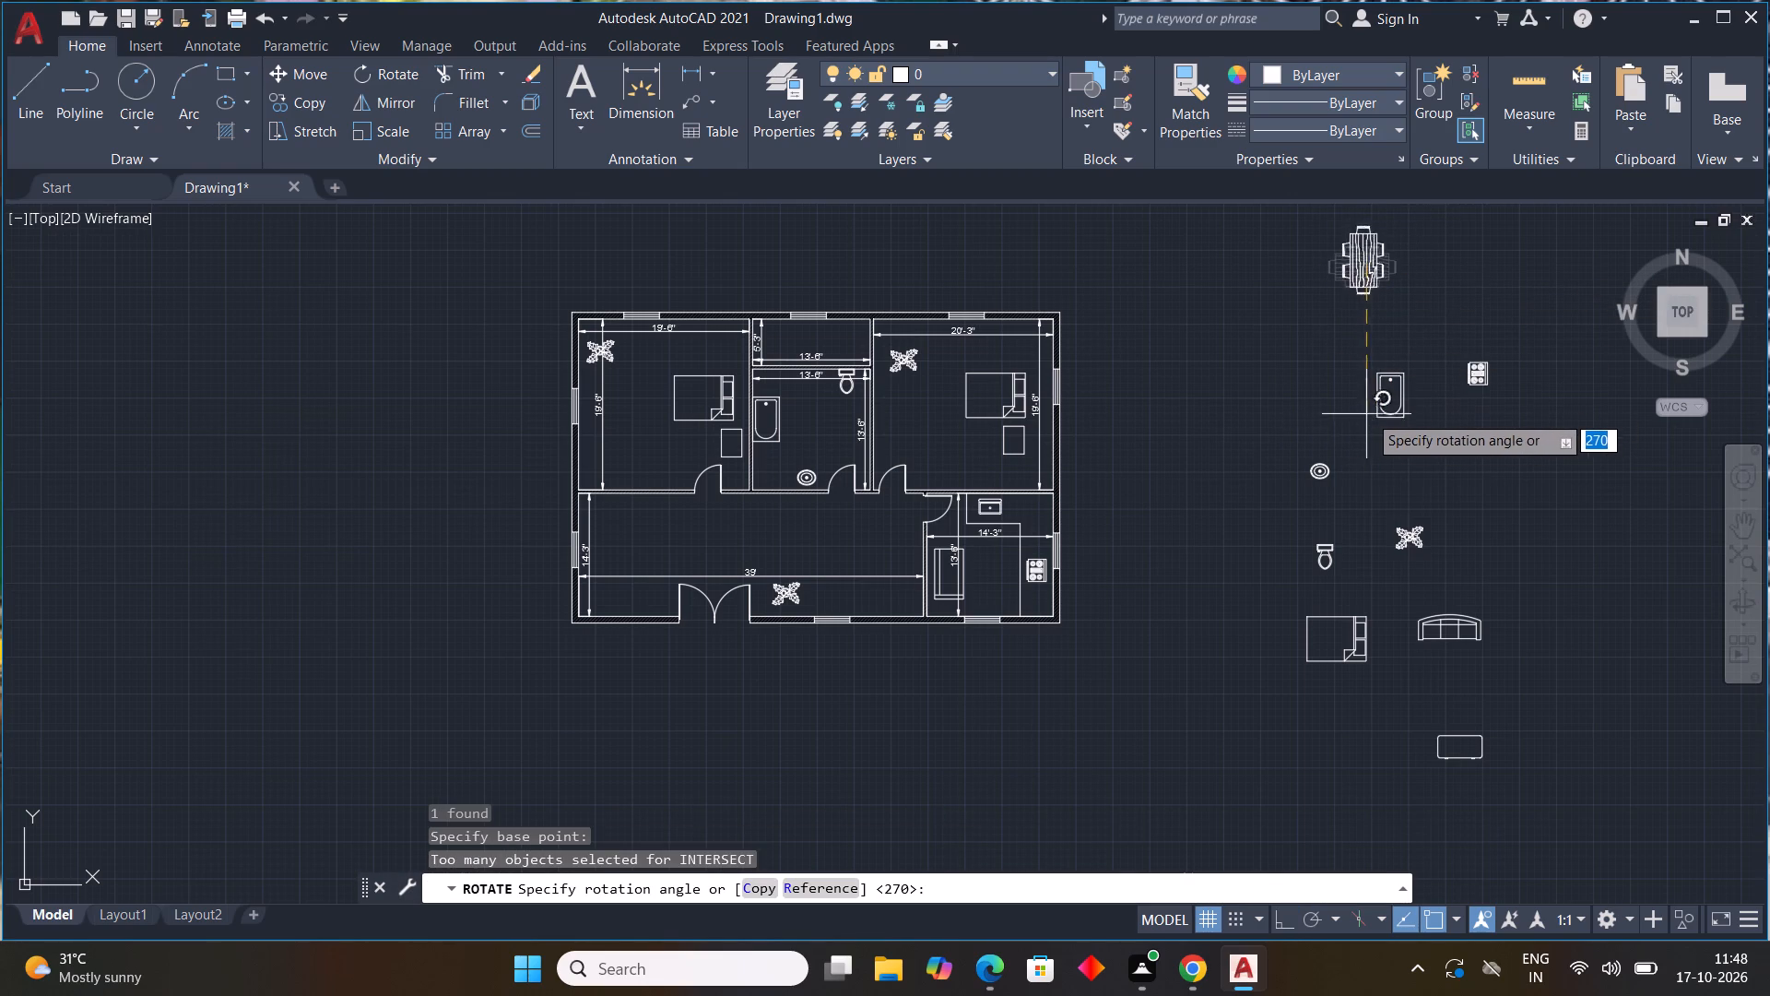
key(F8)
click(1364, 411)
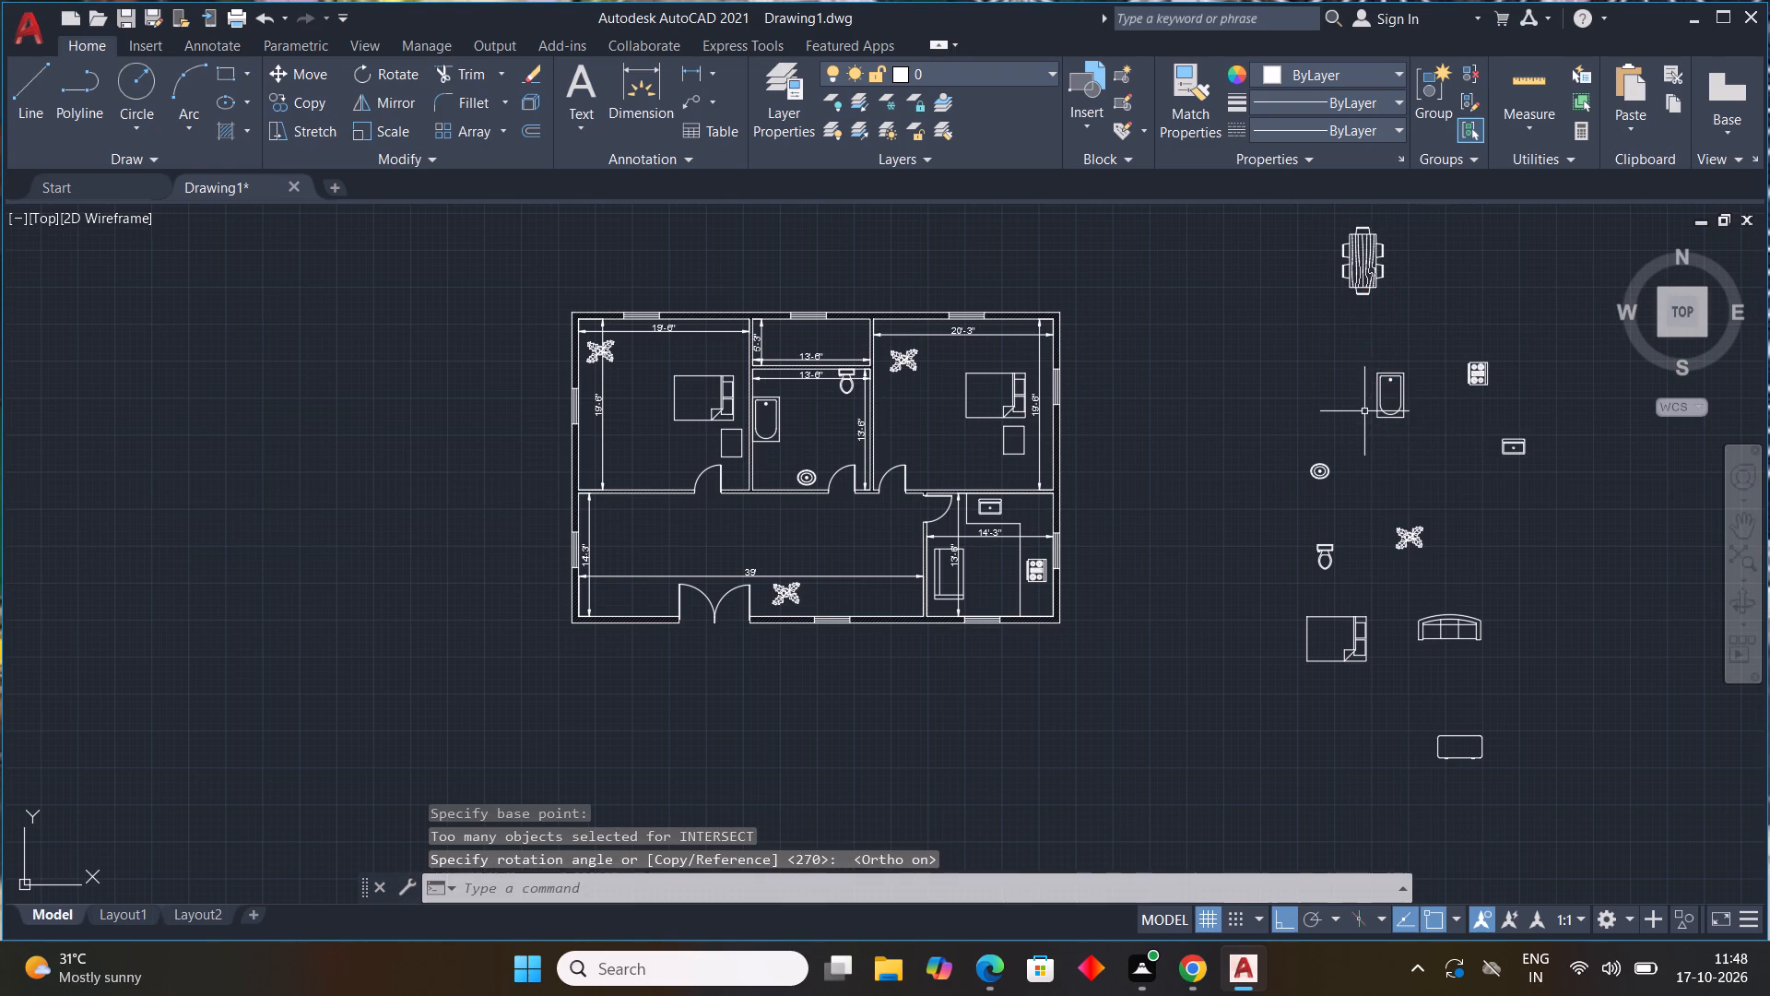
Copy the upright dining table block into the 39' by 14'-3" room, between the plant and the kitchen-side wall.
click(1364, 289)
text(CO)
key(space)
click(1367, 270)
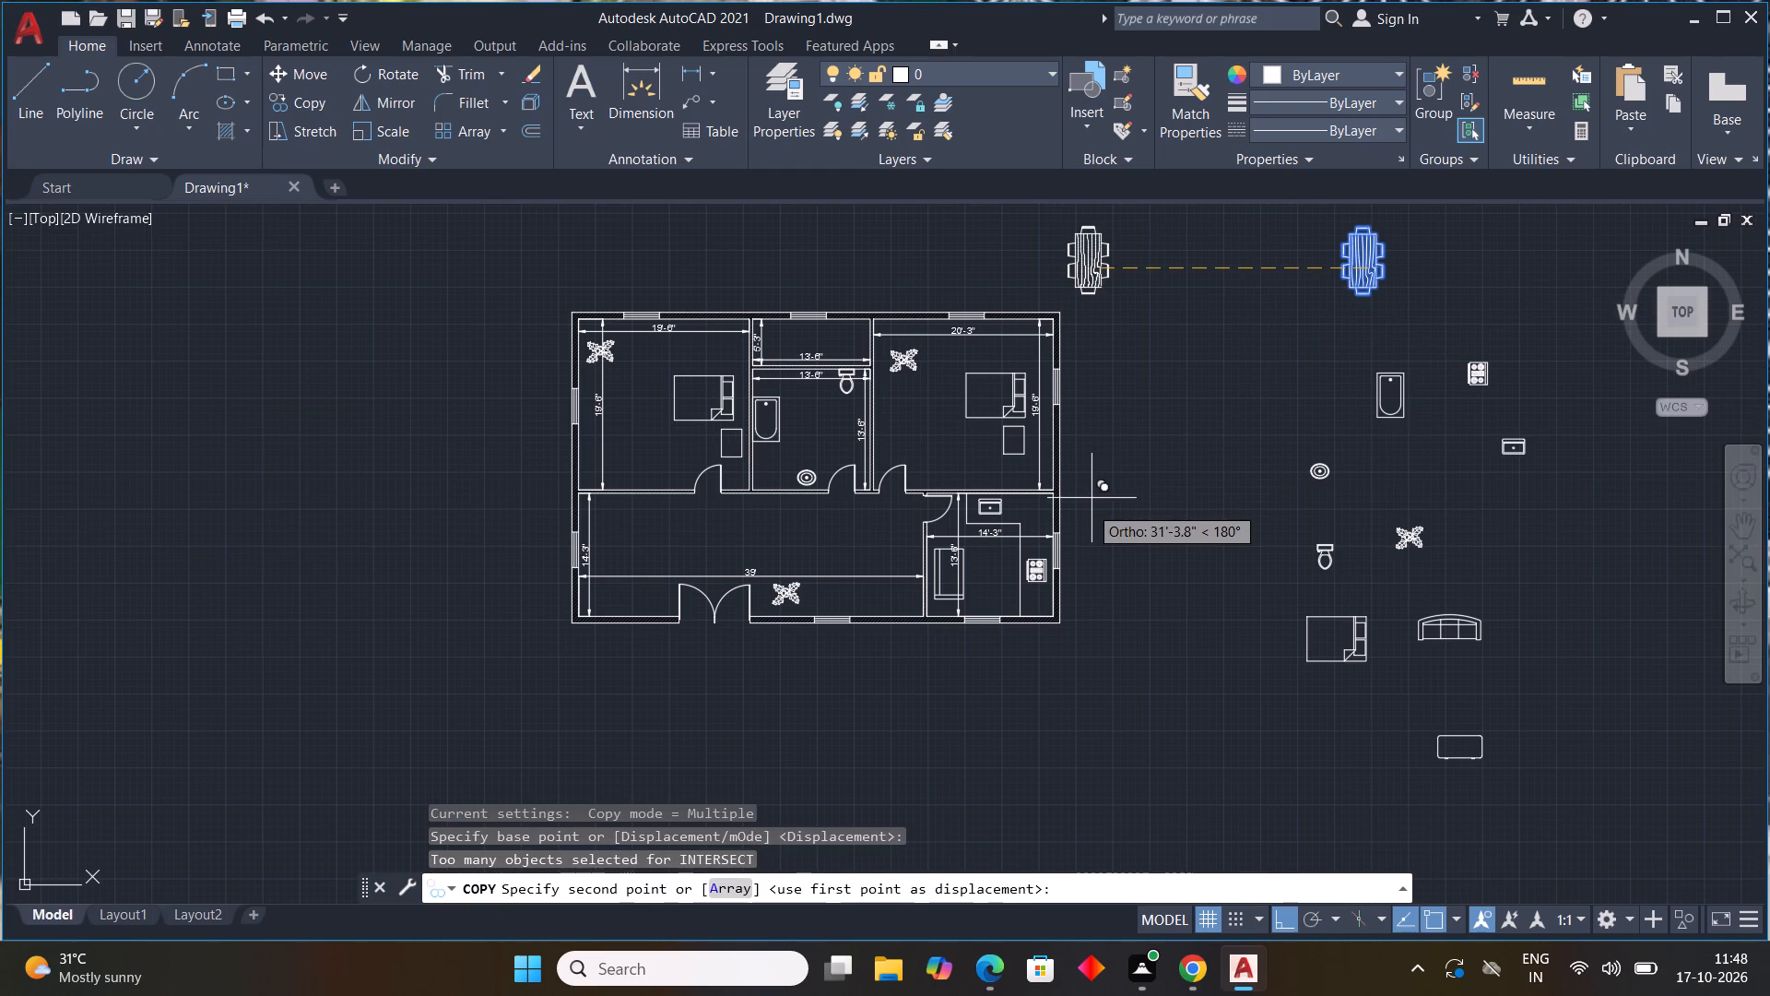
key(F8)
scroll(895, 579, up, 1)
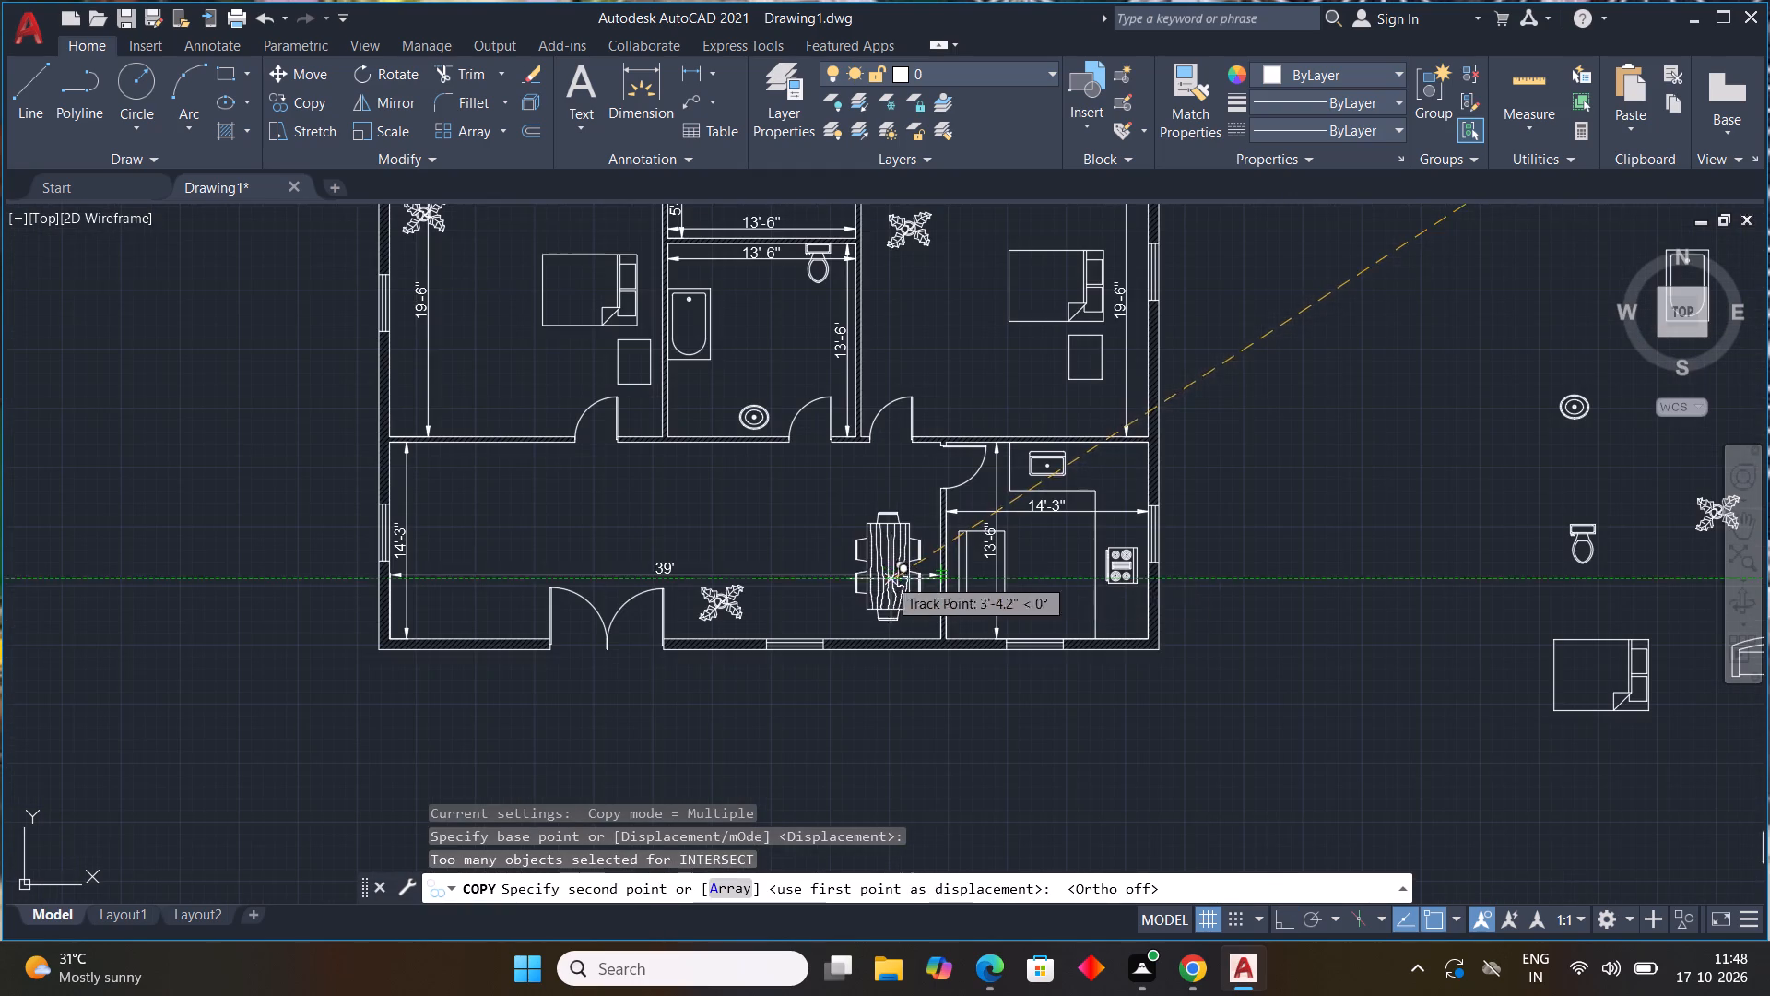
click(828, 551)
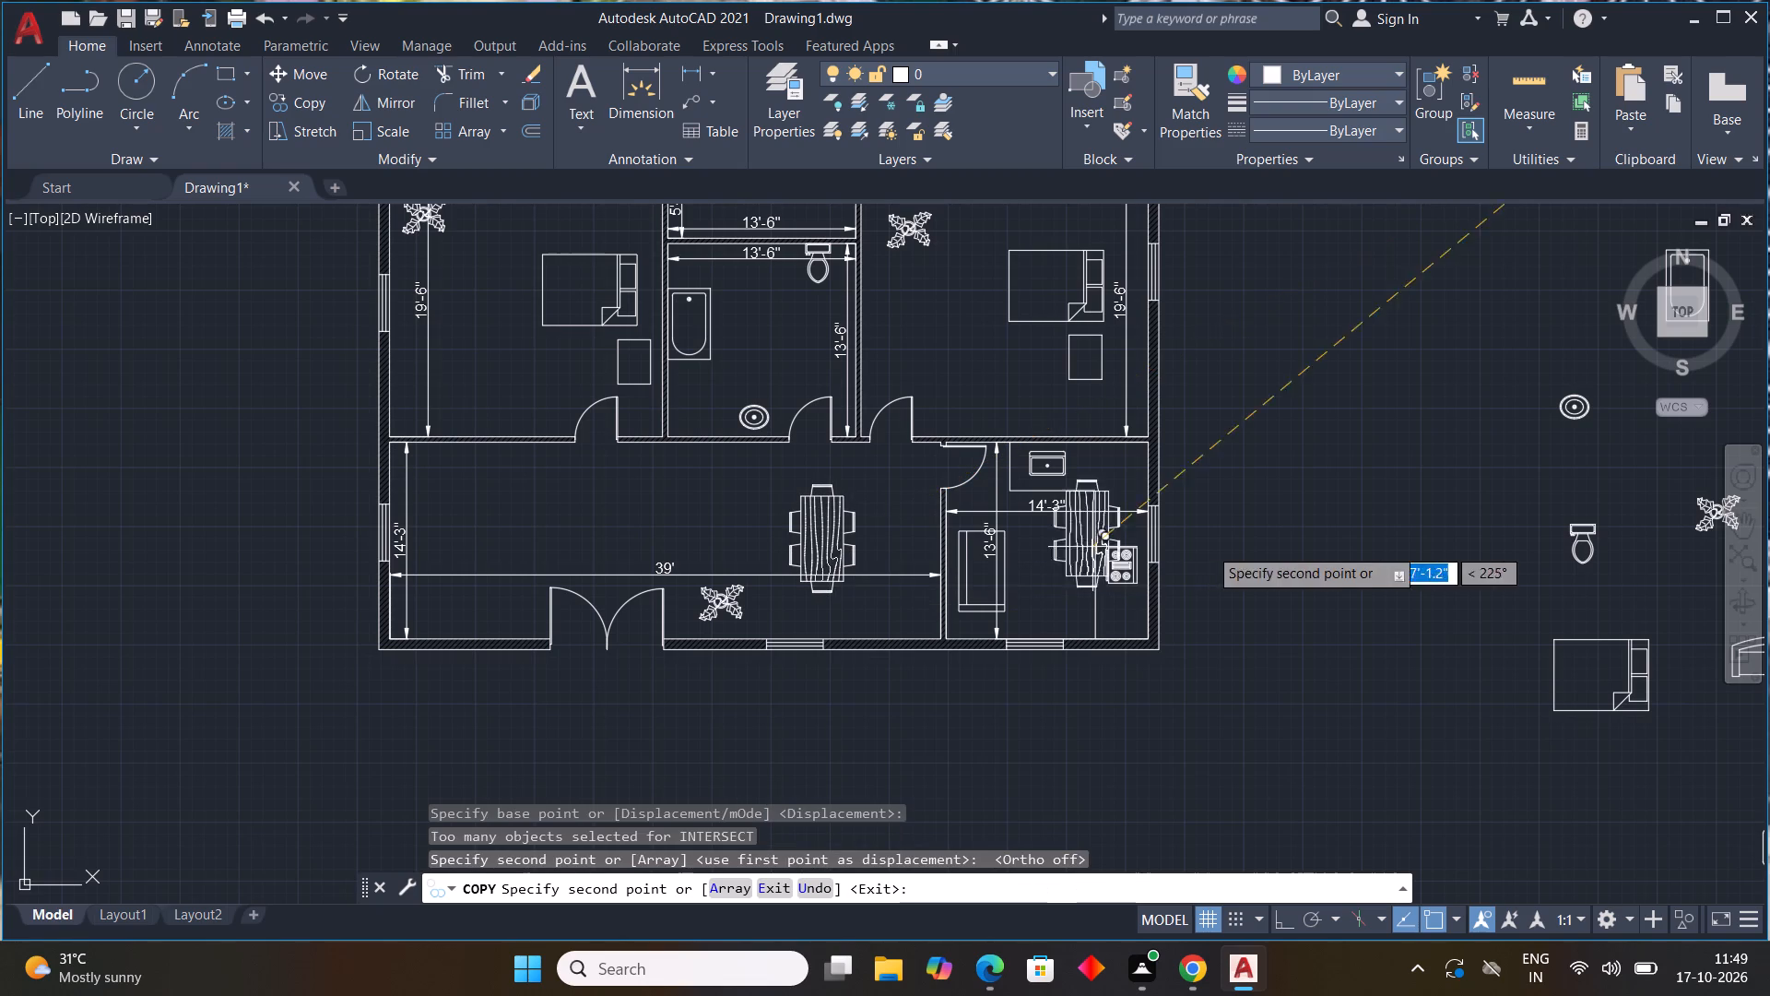
key(Escape)
Copy the loose sofa block into the 39' by 14'-3" room, along the upper wall near the upper-left corner.
scroll(1260, 547, down, 4)
scroll(1447, 541, up, 3)
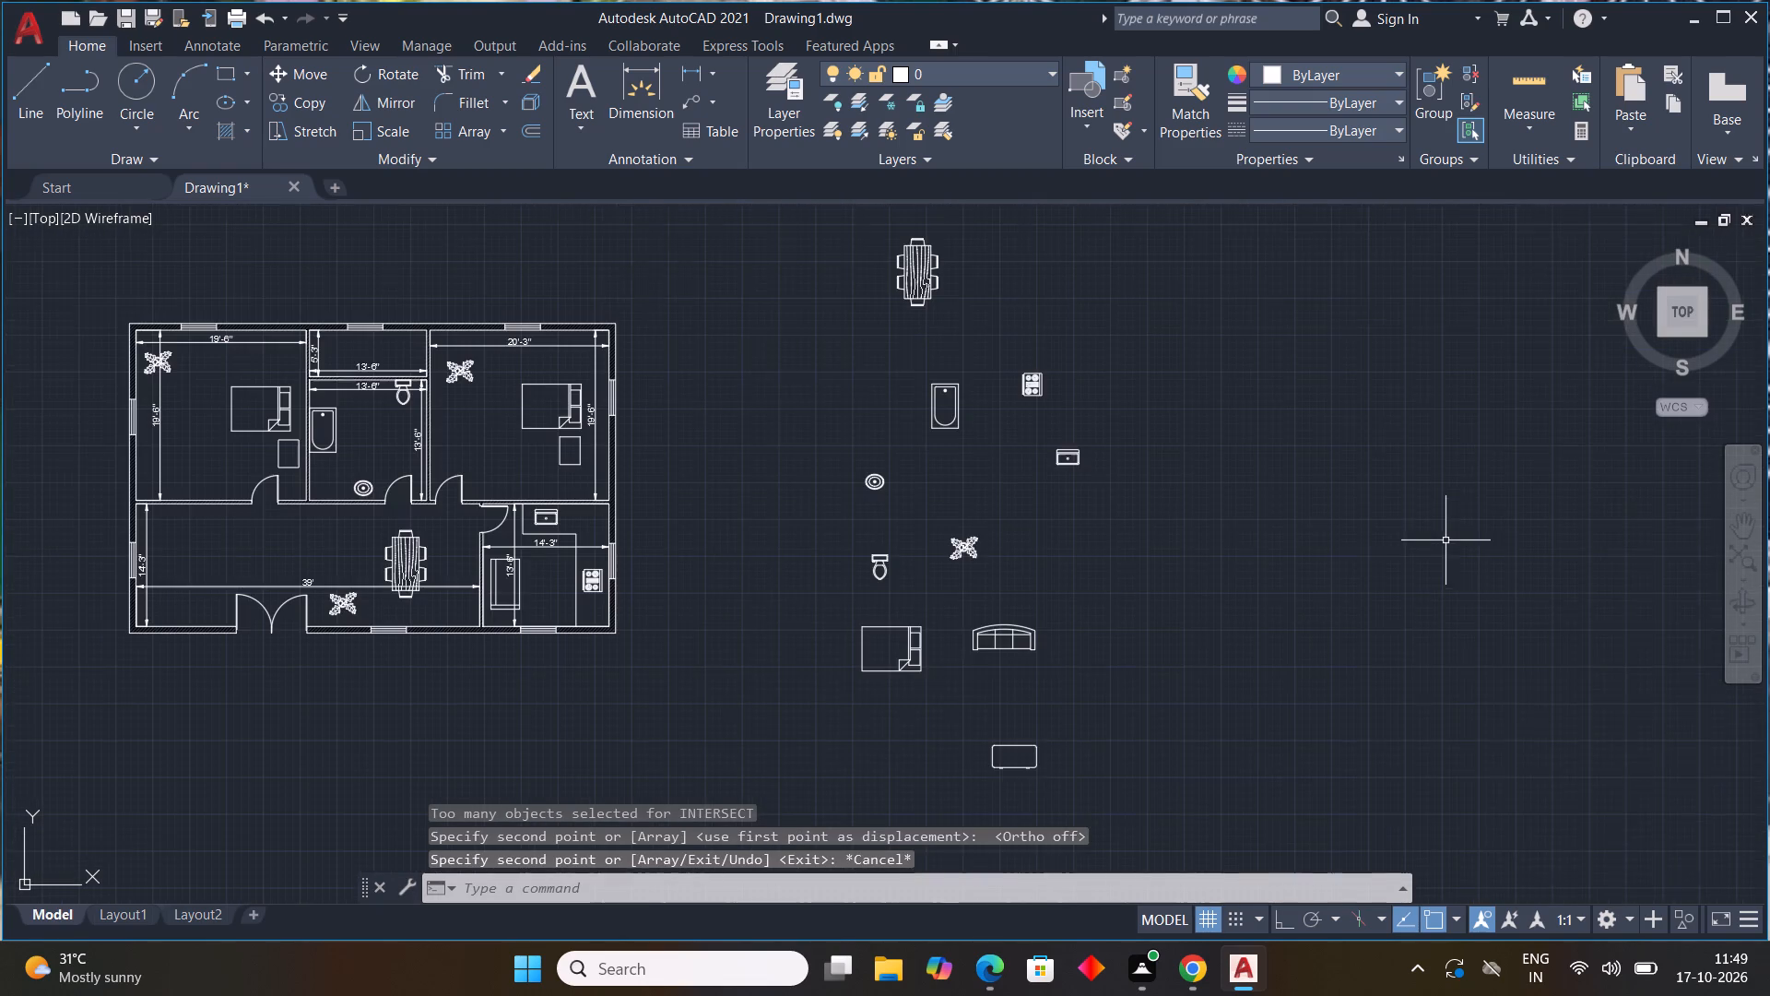
middle_drag(1193, 567, 1299, 452)
drag(1156, 476, 1113, 525)
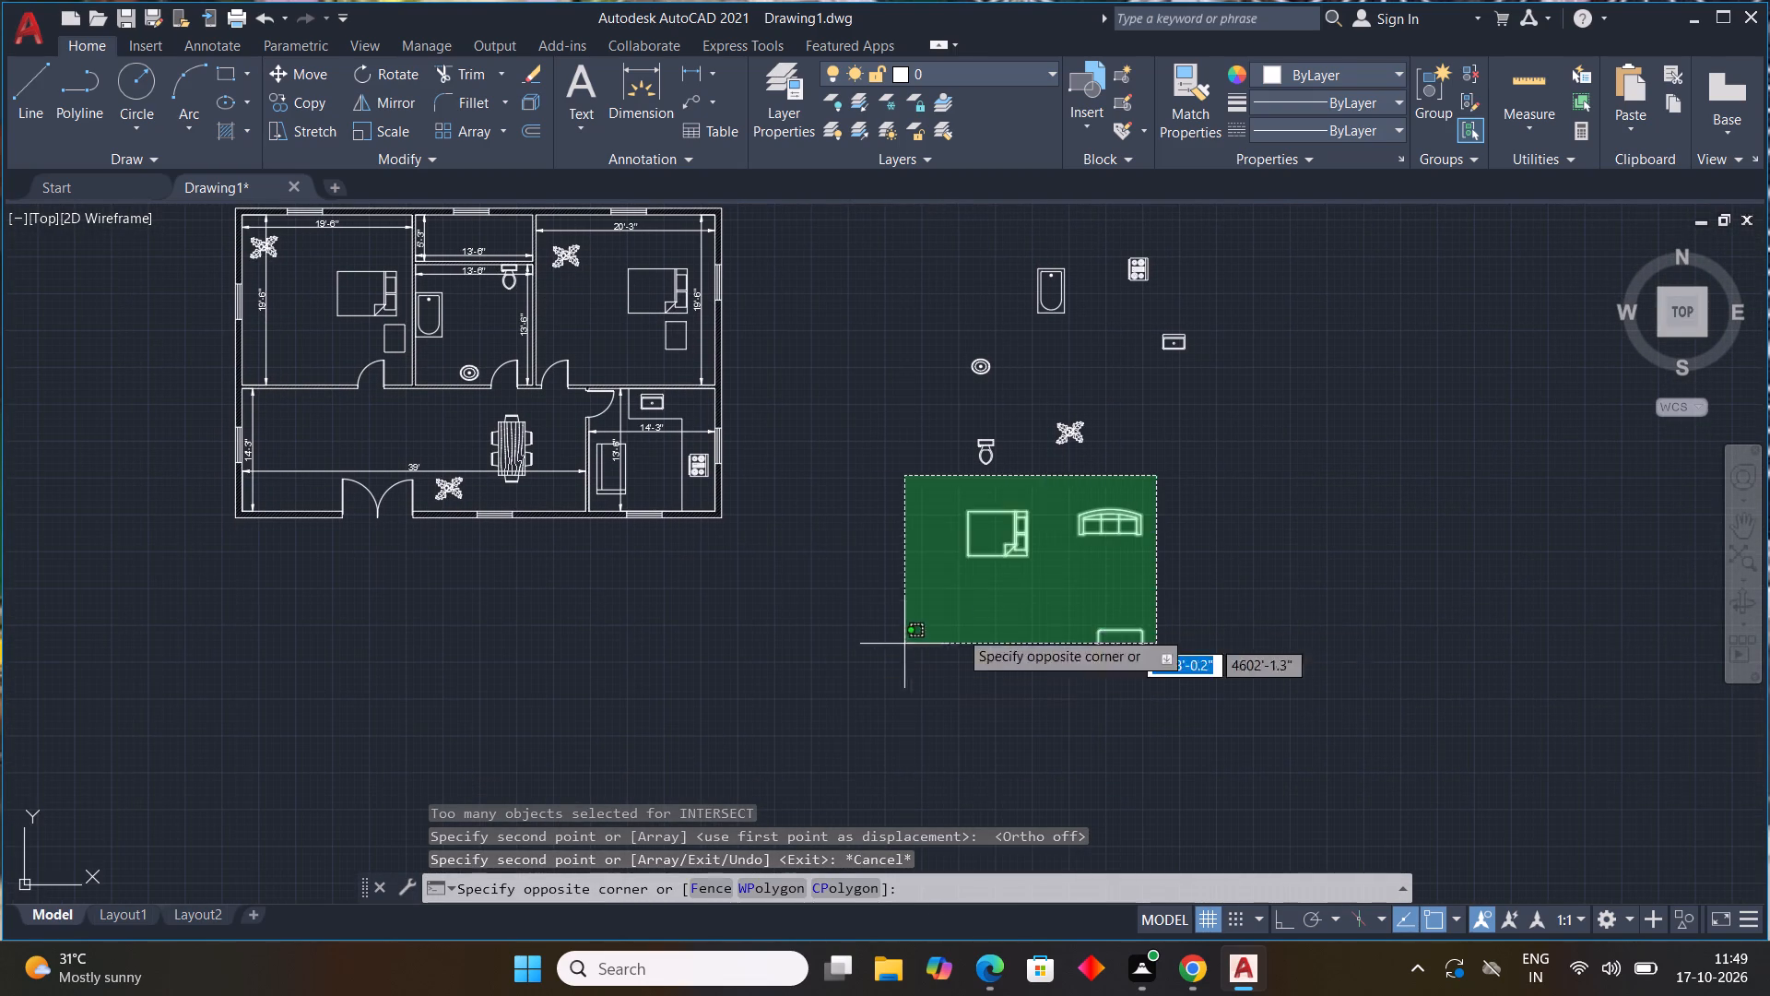
click(1057, 567)
text(CO)
key(space)
click(1103, 522)
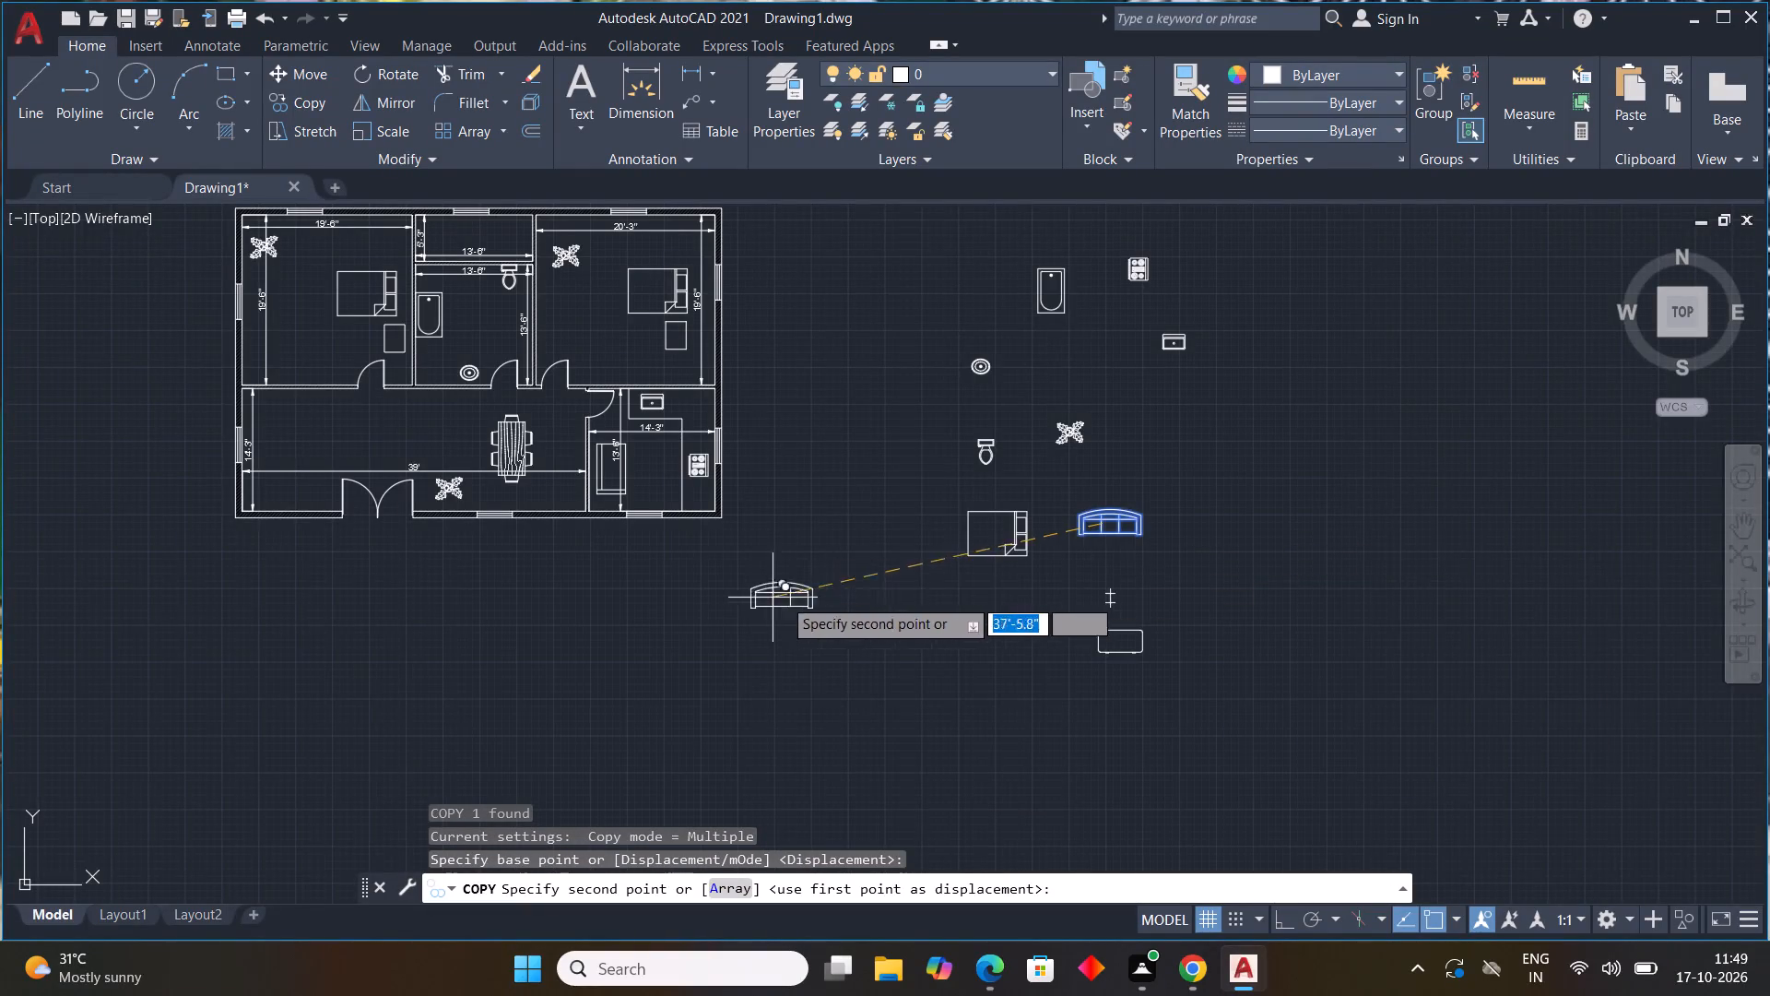
middle_drag(803, 599, 1378, 638)
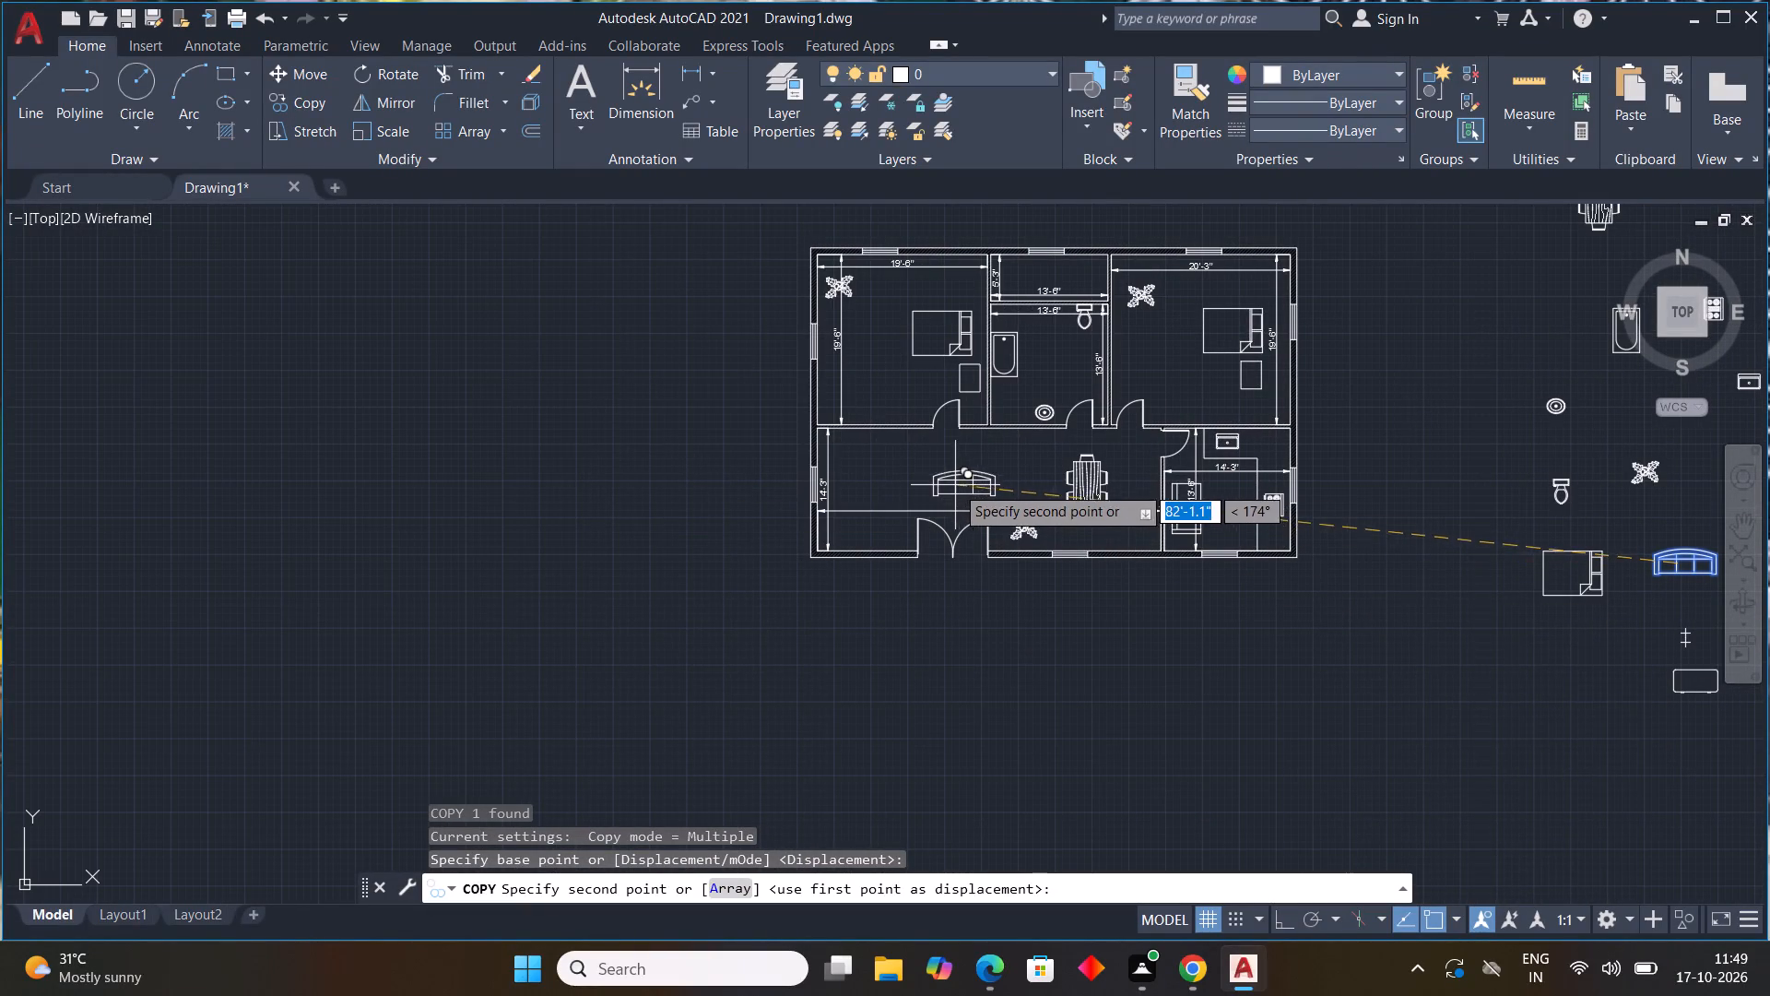
scroll(954, 484, up, 1)
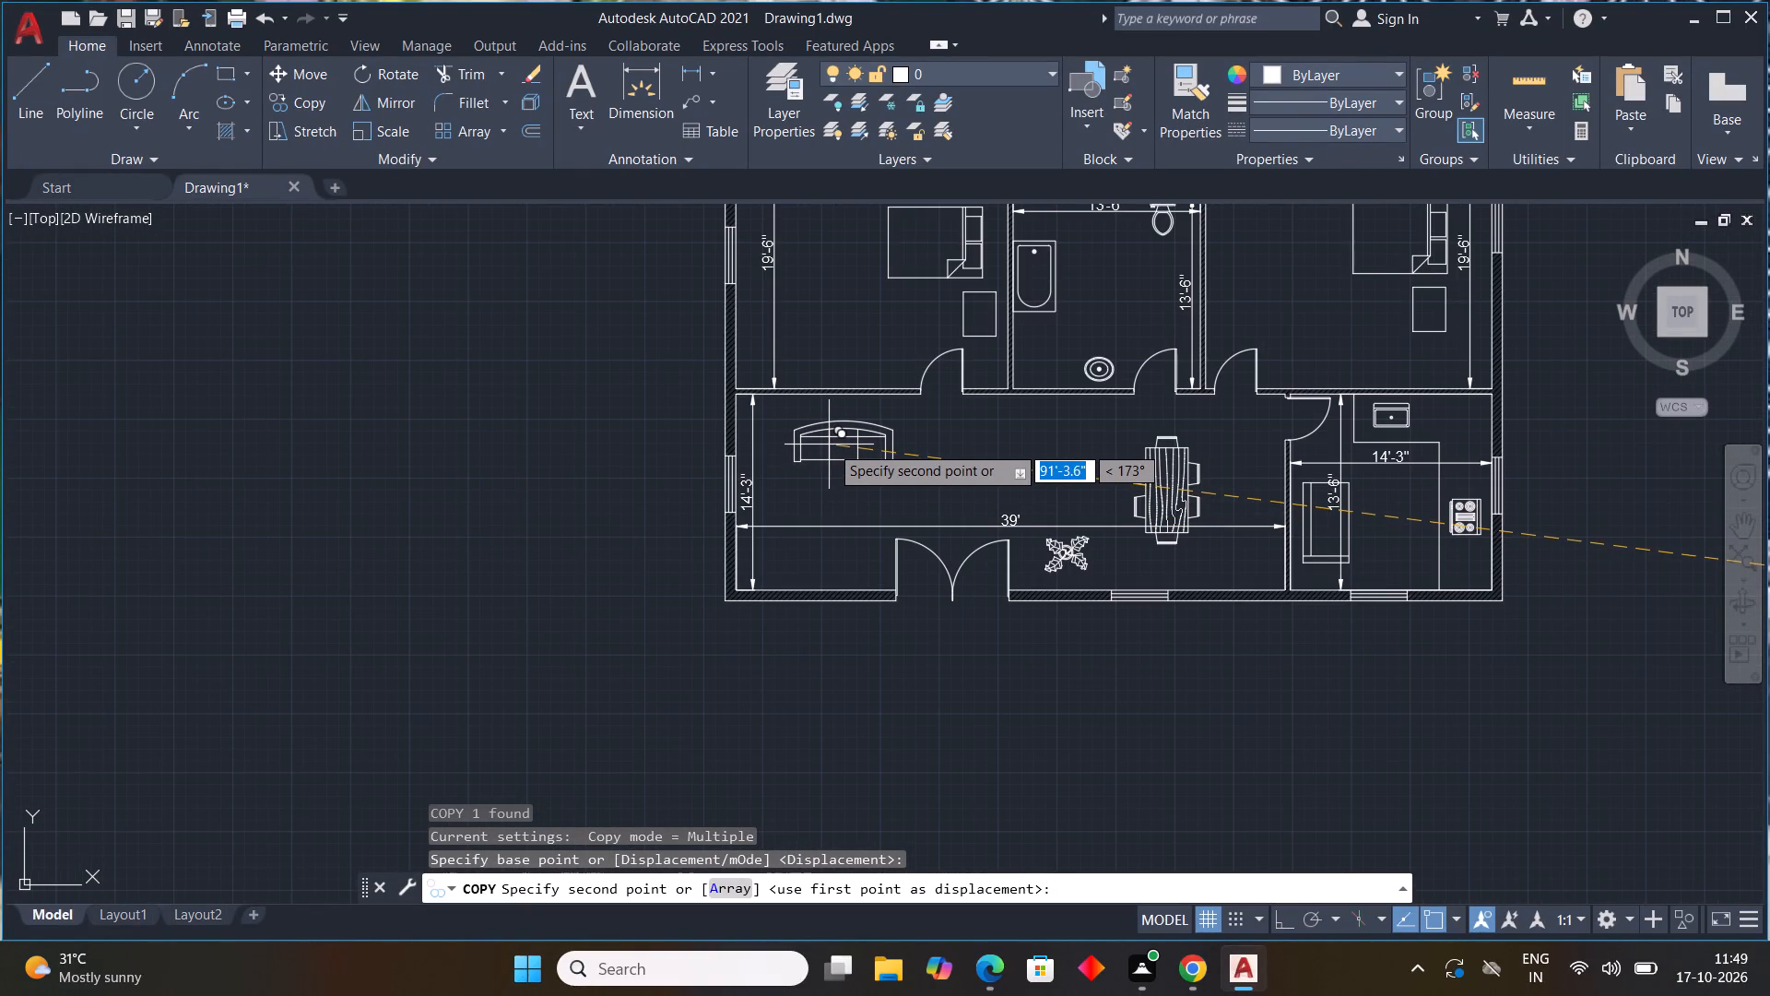
click(833, 430)
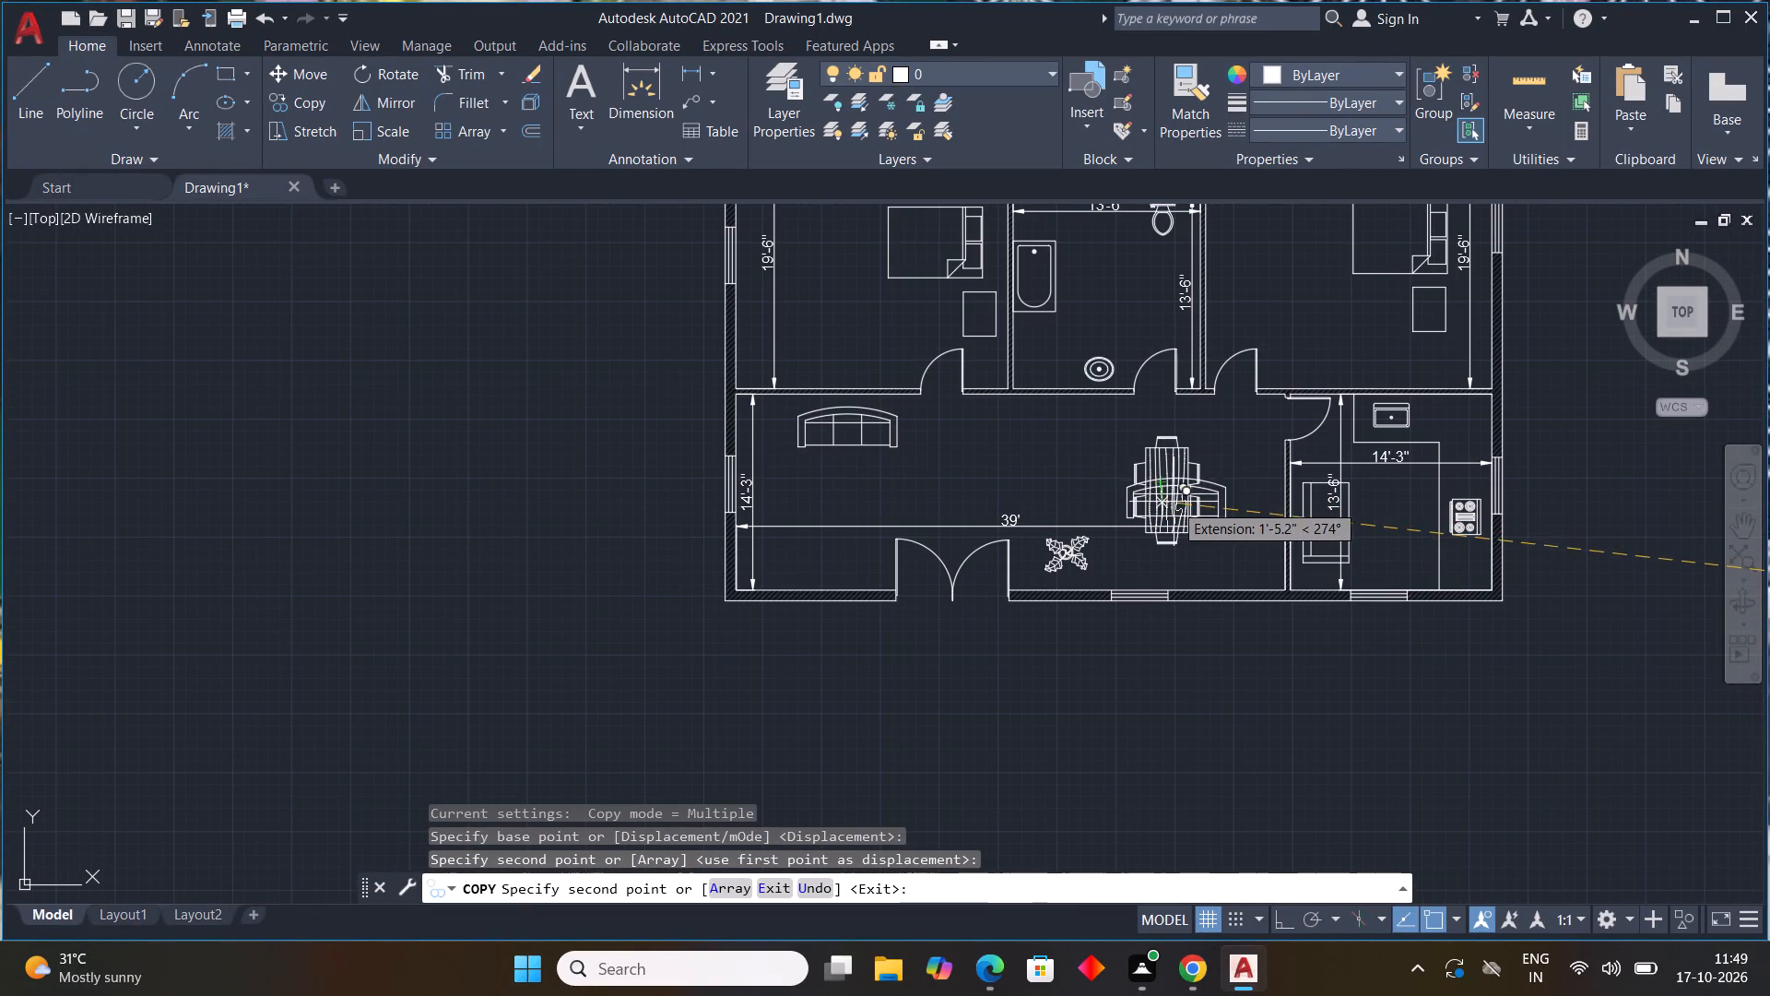
key(Escape)
Rotate the loose sofa block 90° about its lower-left corner so that it stands upright.
middle_drag(1175, 522, 716, 425)
scroll(716, 425, down, 1)
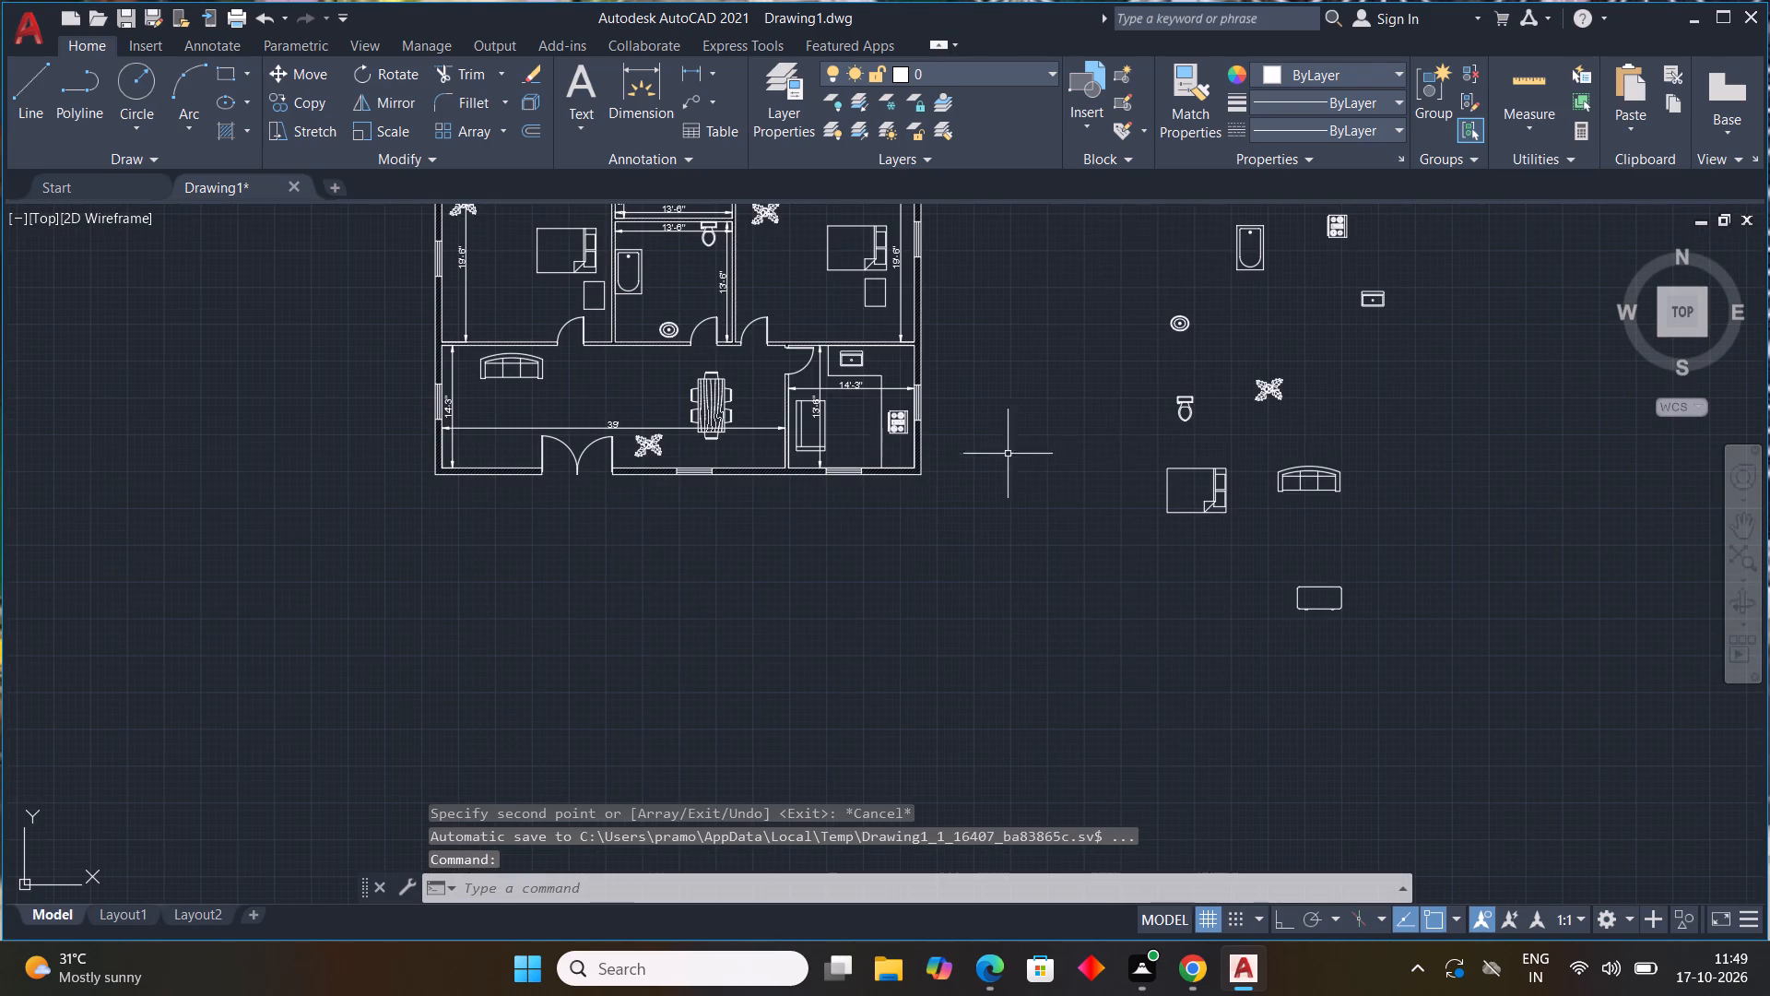
click(1387, 428)
click(1268, 504)
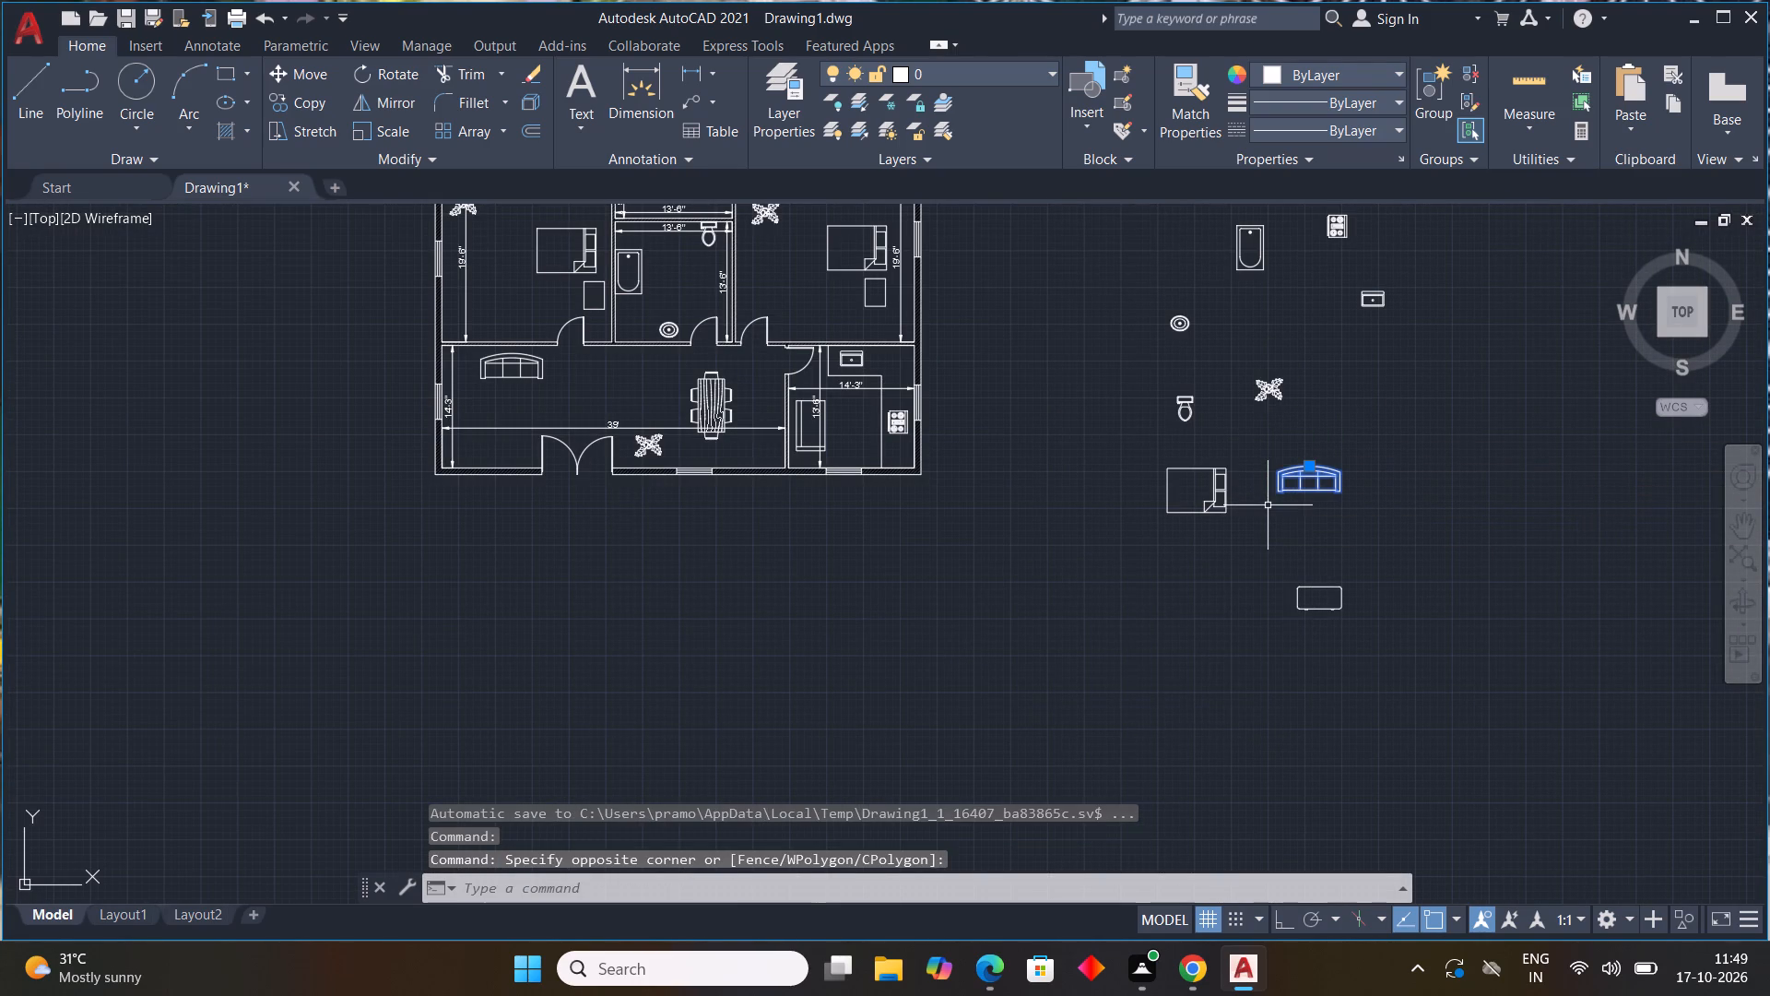
text(RO)
key(space)
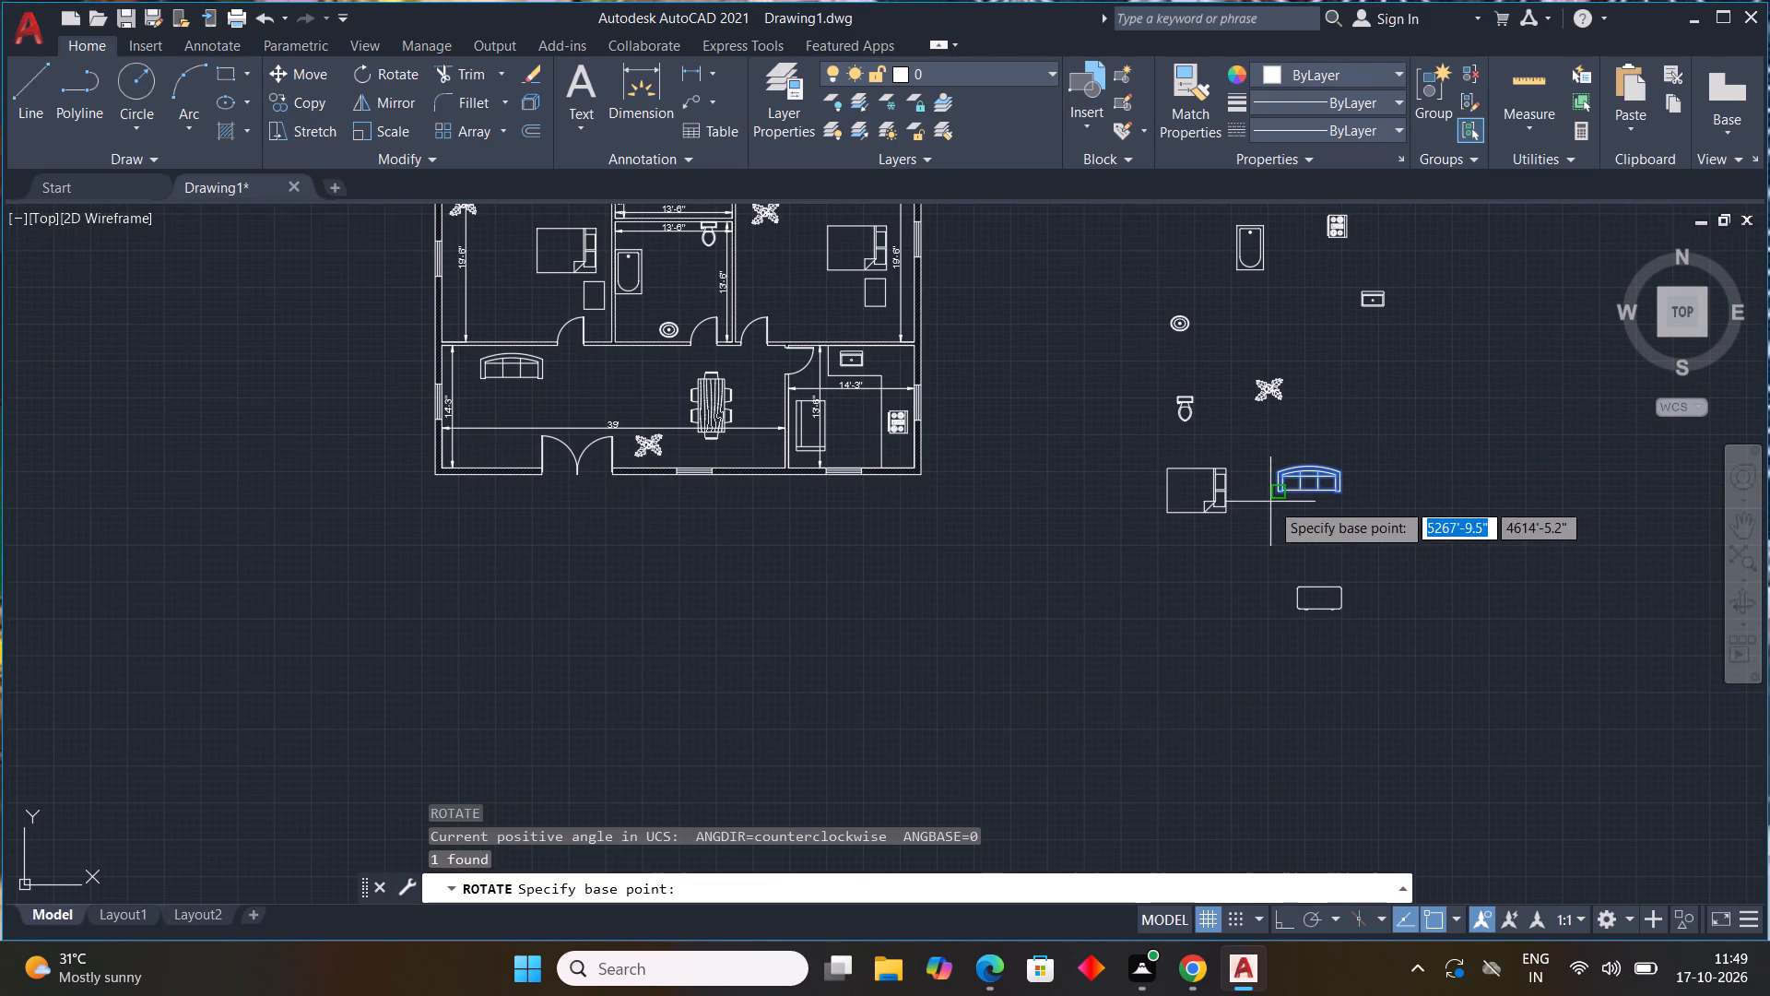
click(1280, 492)
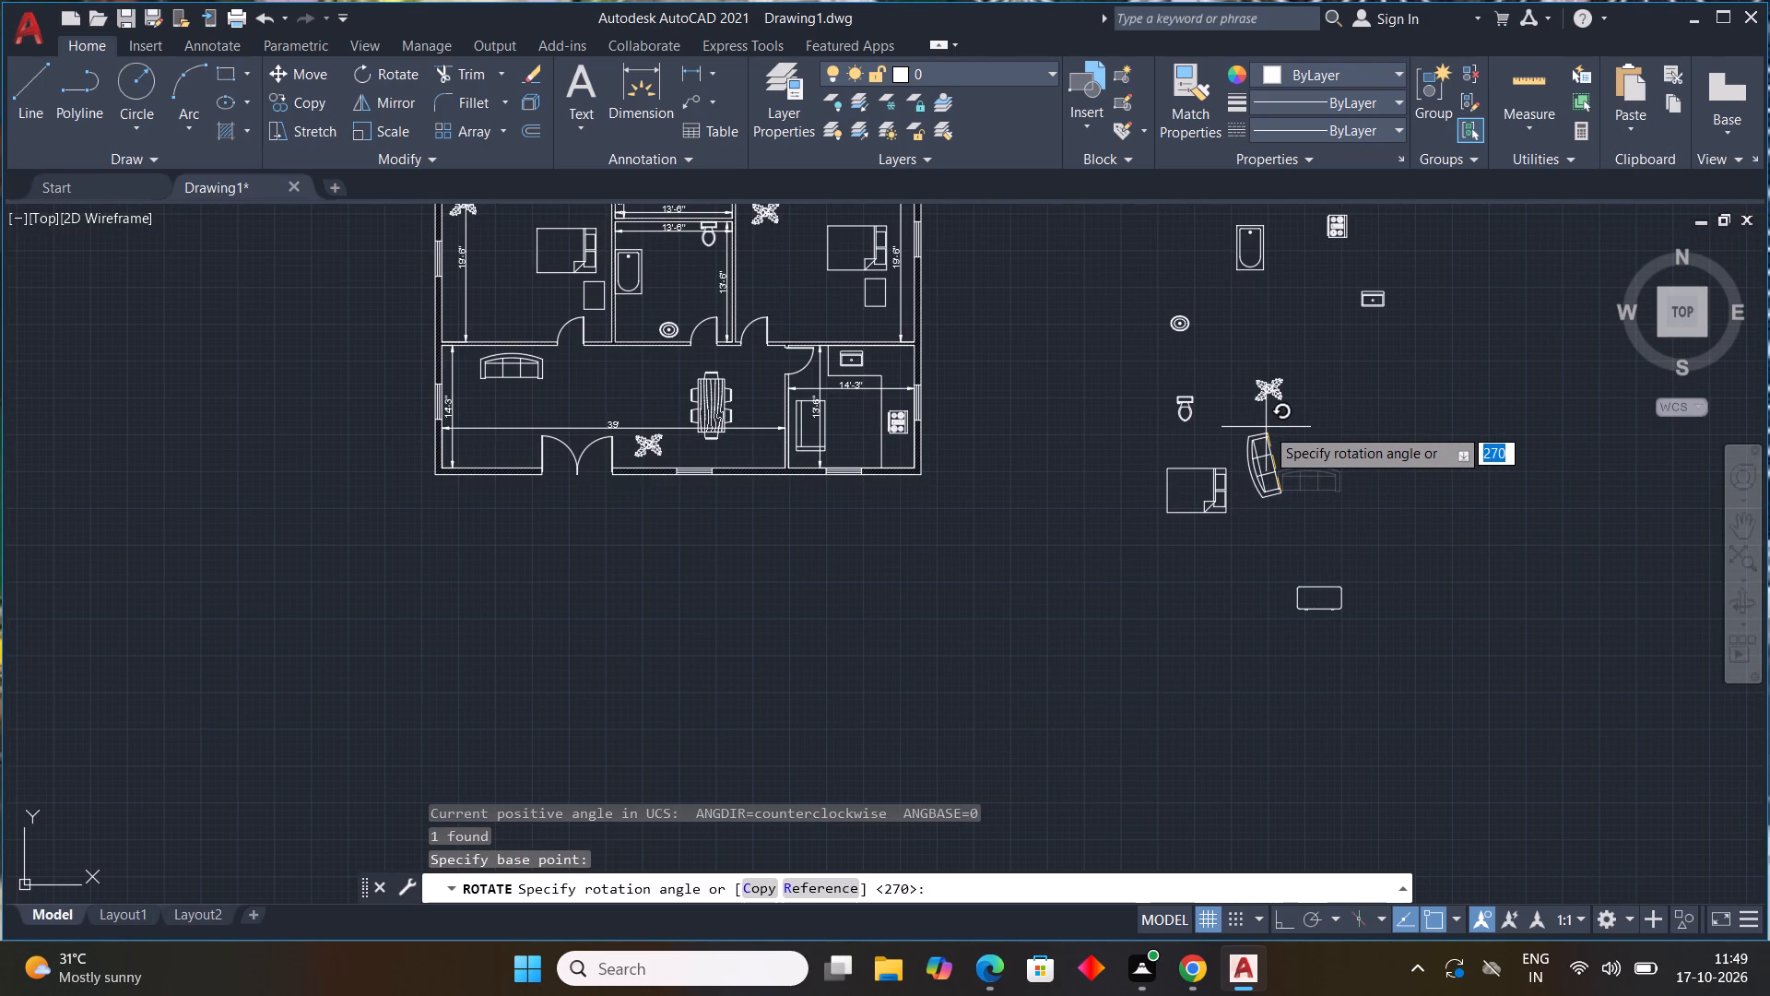
key(F8)
click(1268, 430)
Copy the upright sofa block into the 39' by 14'-3" room, along the left wall below the first sofa.
click(1268, 456)
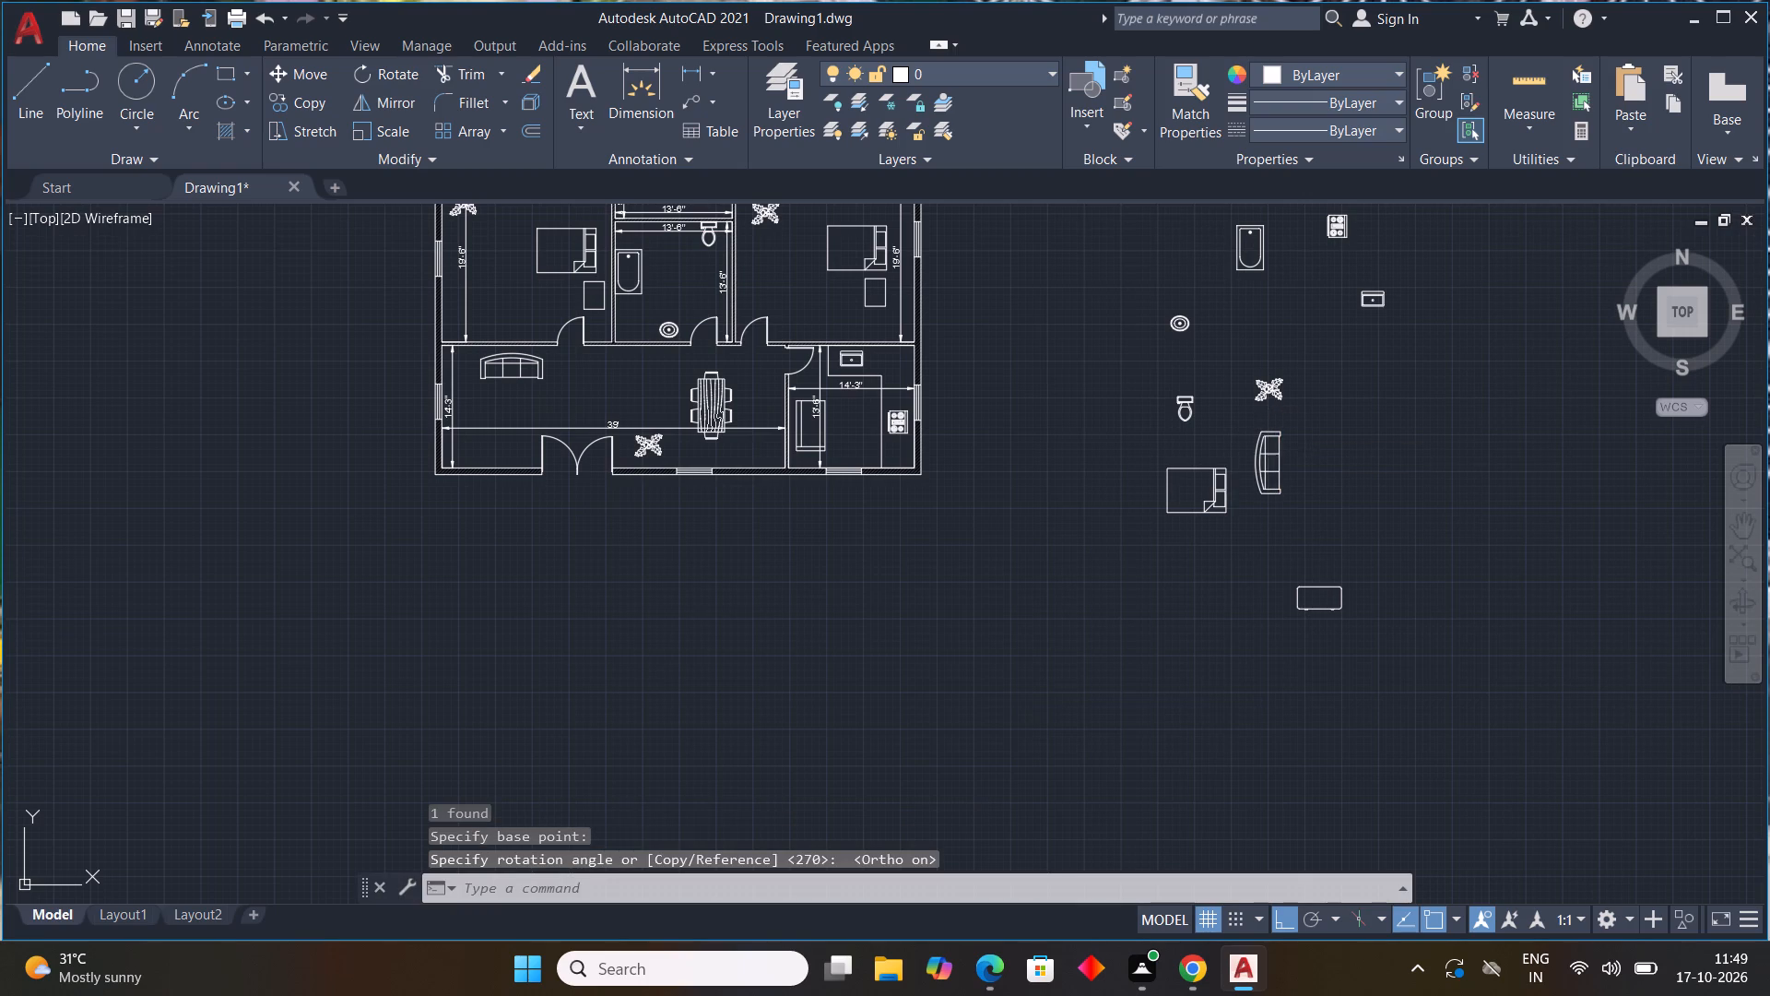
key(c)
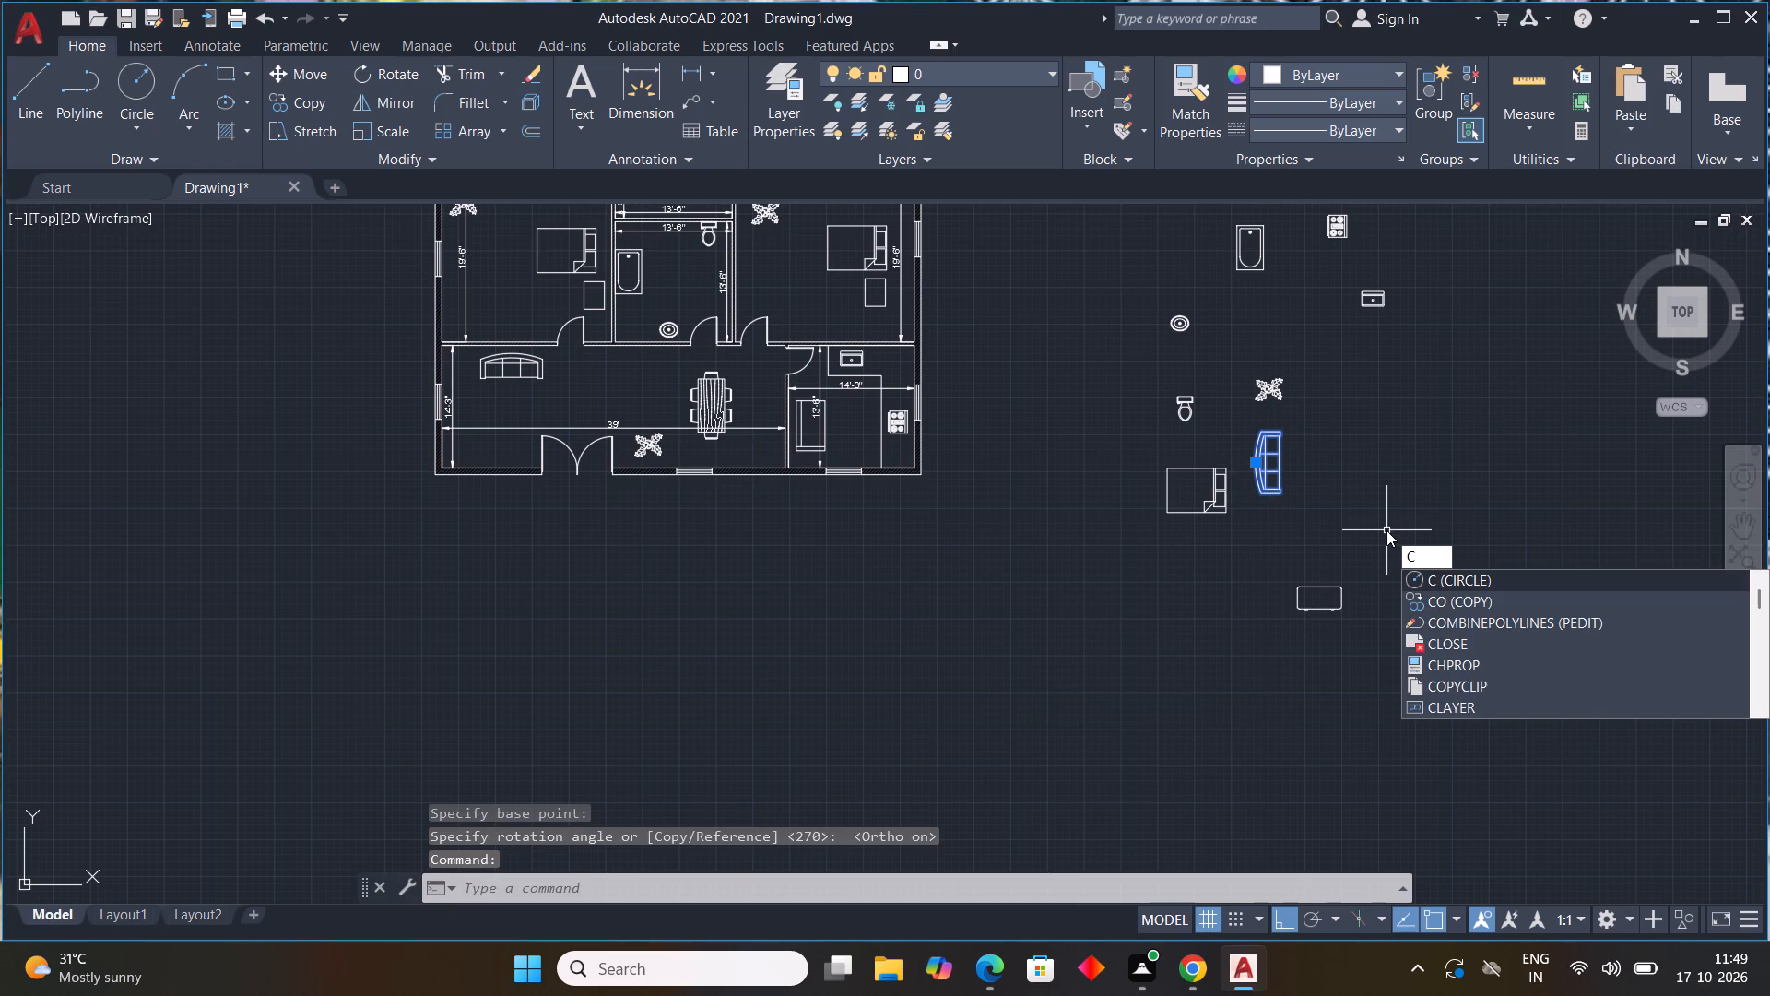
text(O)
key(space)
click(1258, 492)
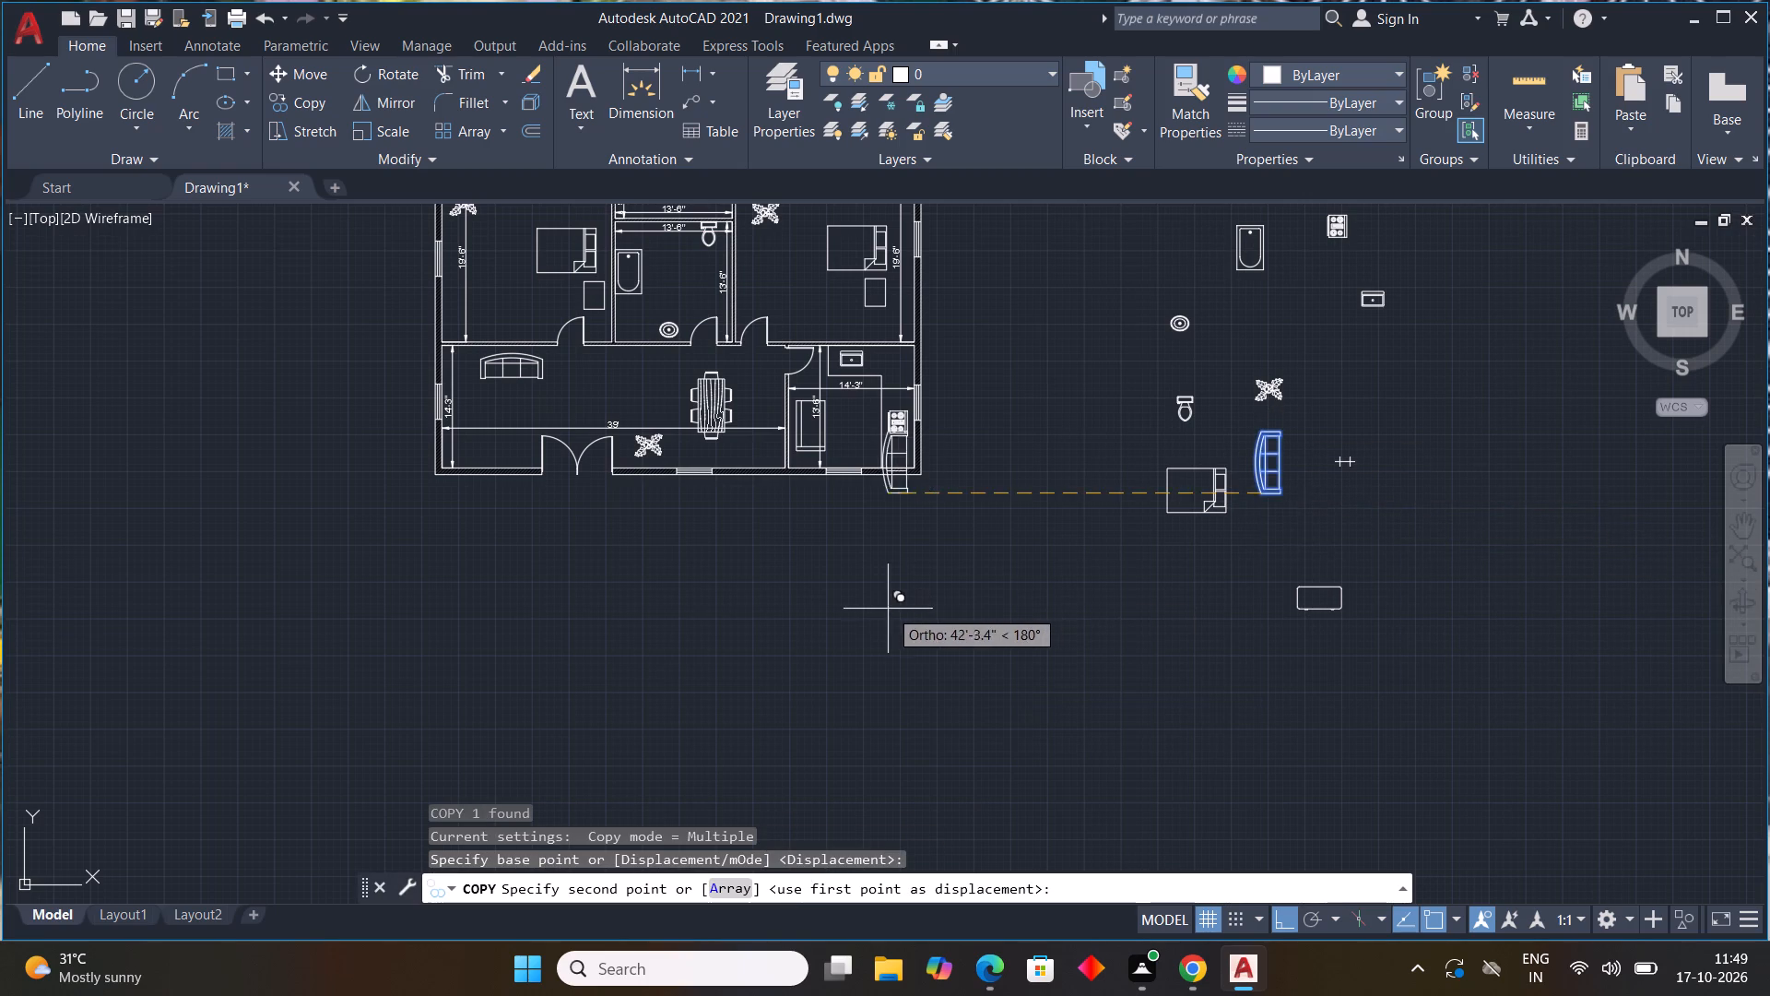
middle_drag(899, 608, 1256, 667)
scroll(899, 608, down, 1)
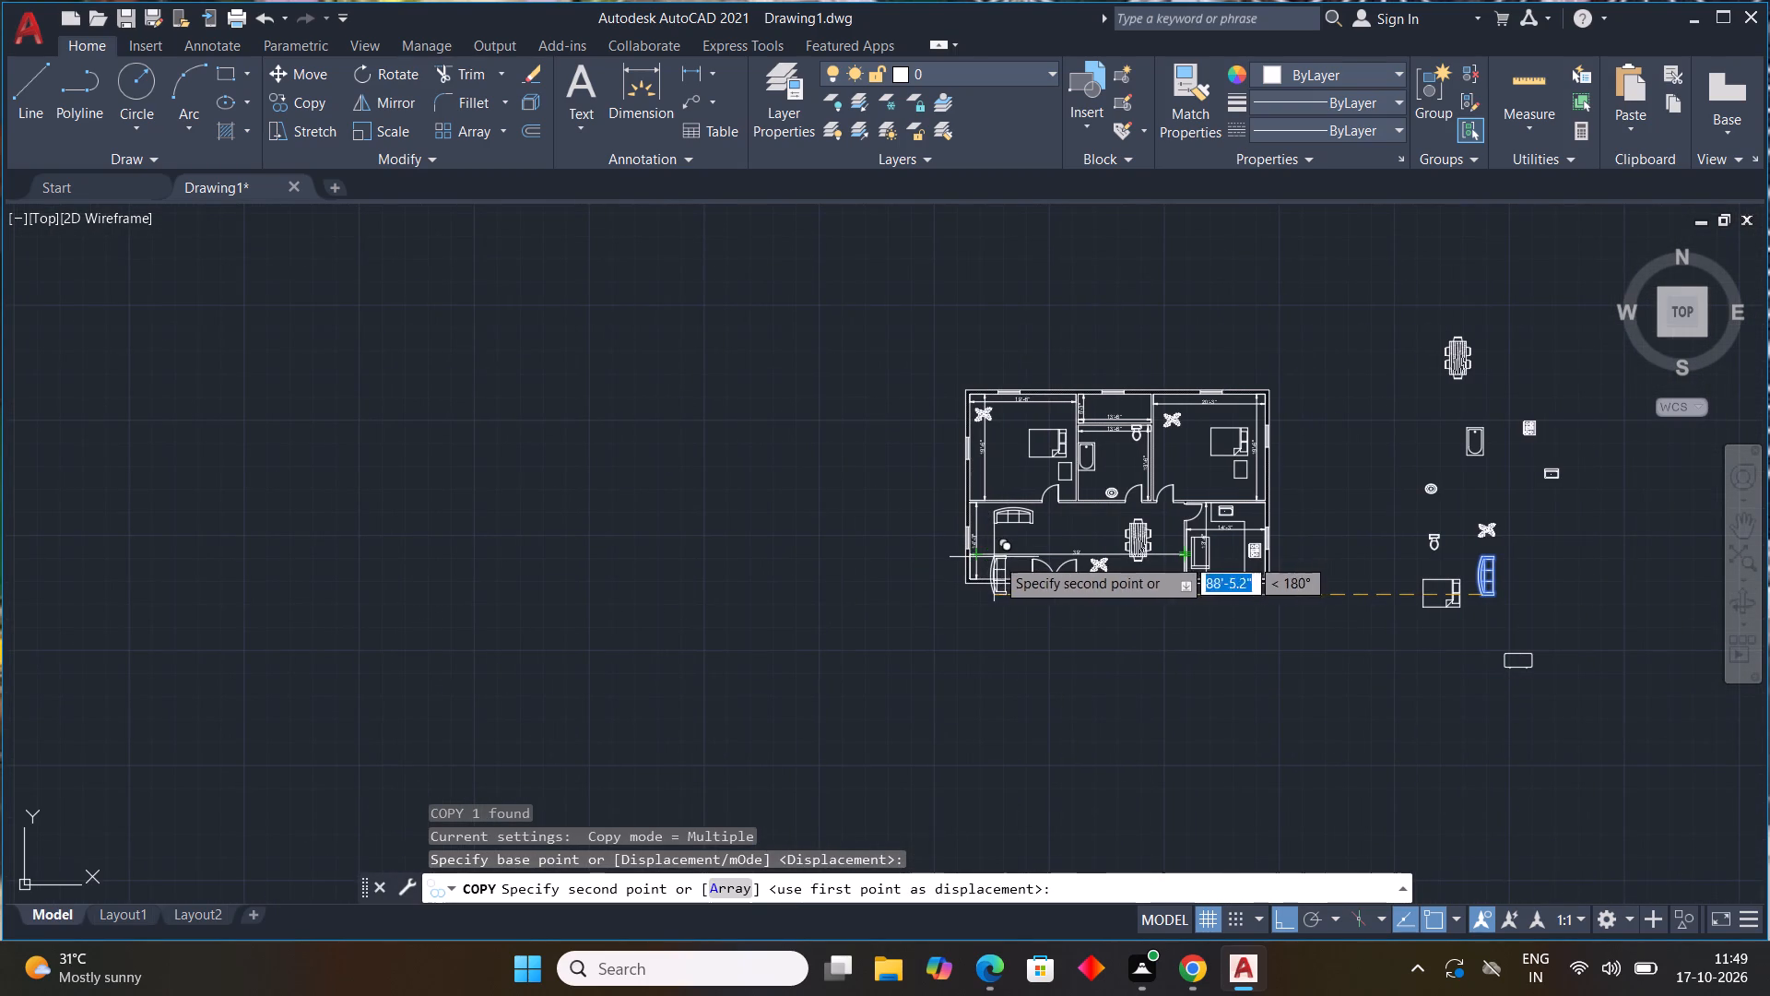
key(F8)
scroll(992, 567, up, 2)
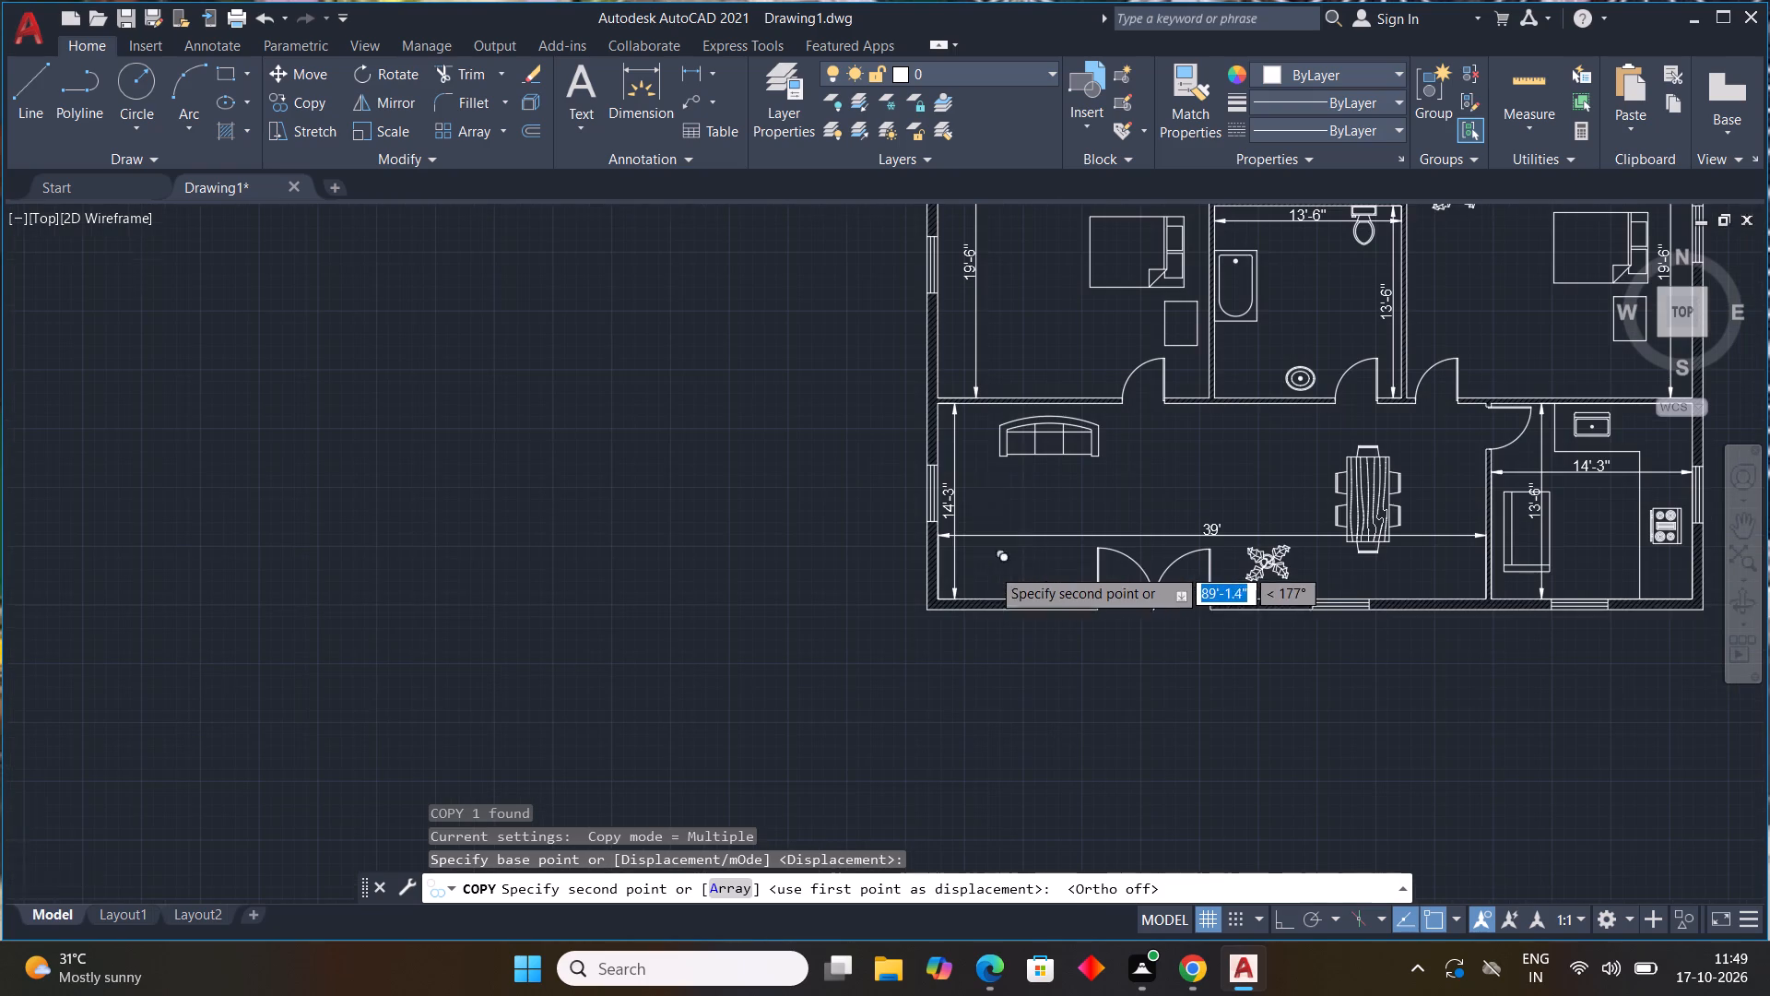
scroll(977, 575, up, 2)
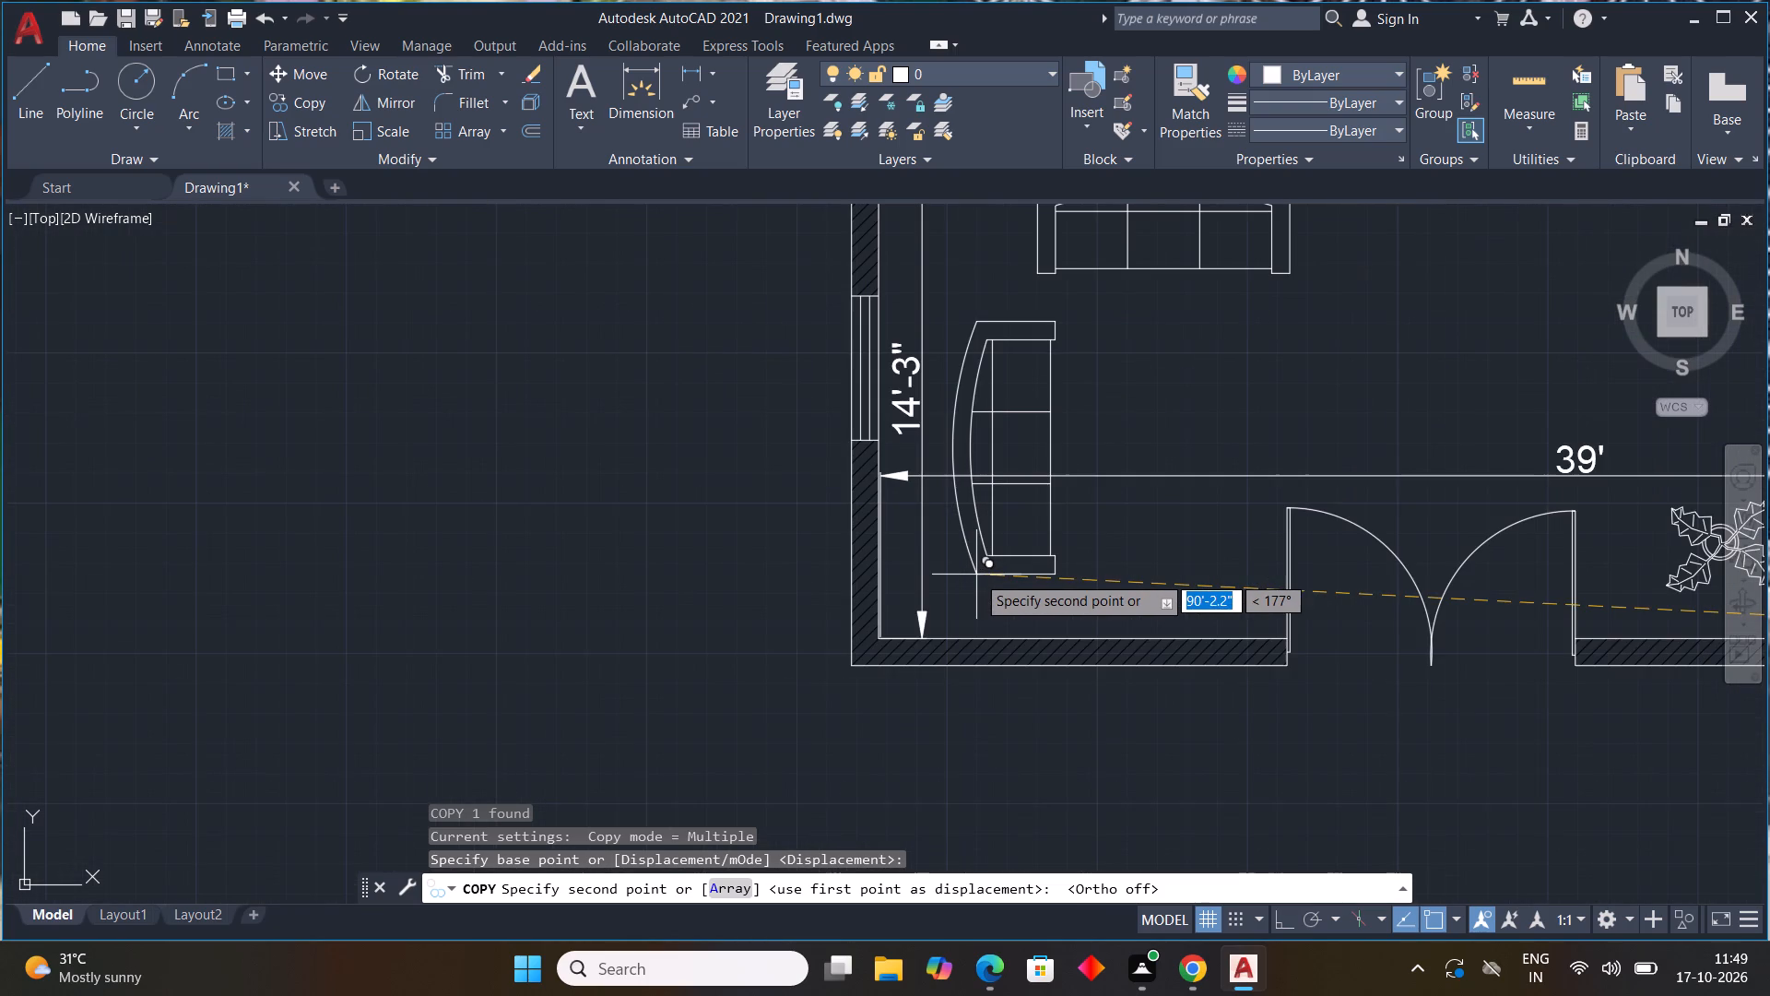
click(967, 570)
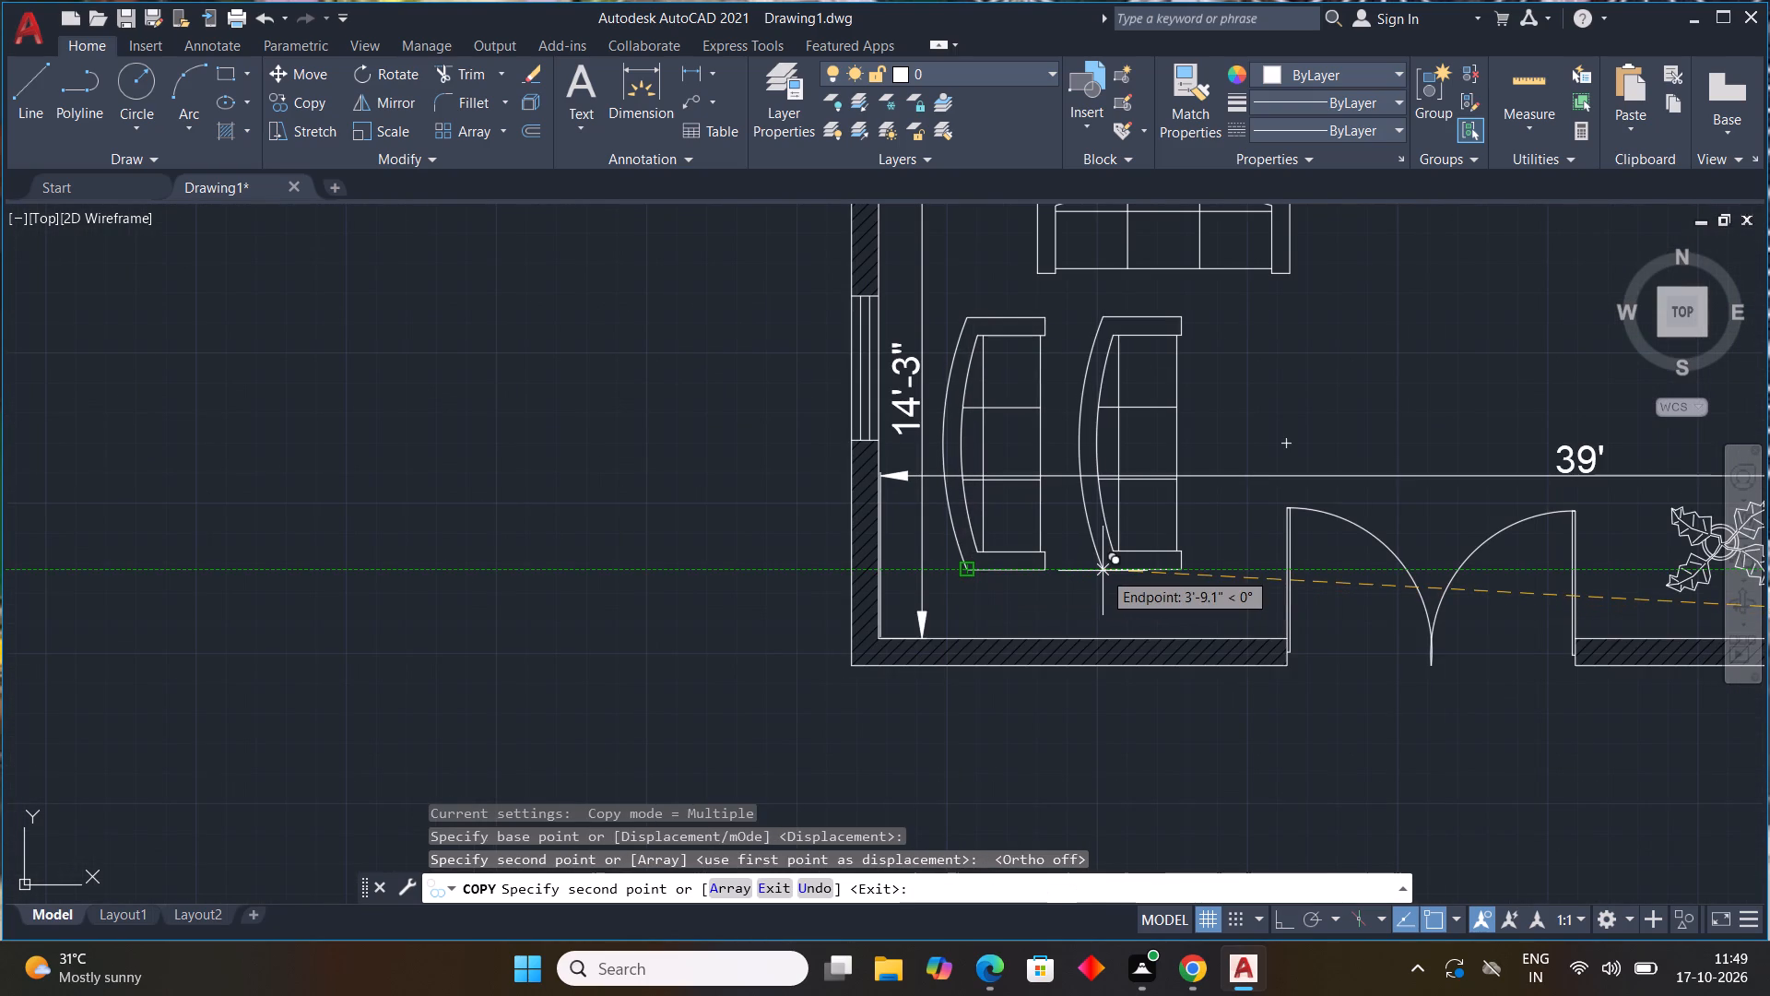
key(Escape)
key(Escape)
key(Escape)
key(Escape)
Rotate the loose small rectangular table block to 270° about its left edge so that it stands upright.
scroll(1103, 571, down, 3)
middle_drag(1345, 665, 1166, 634)
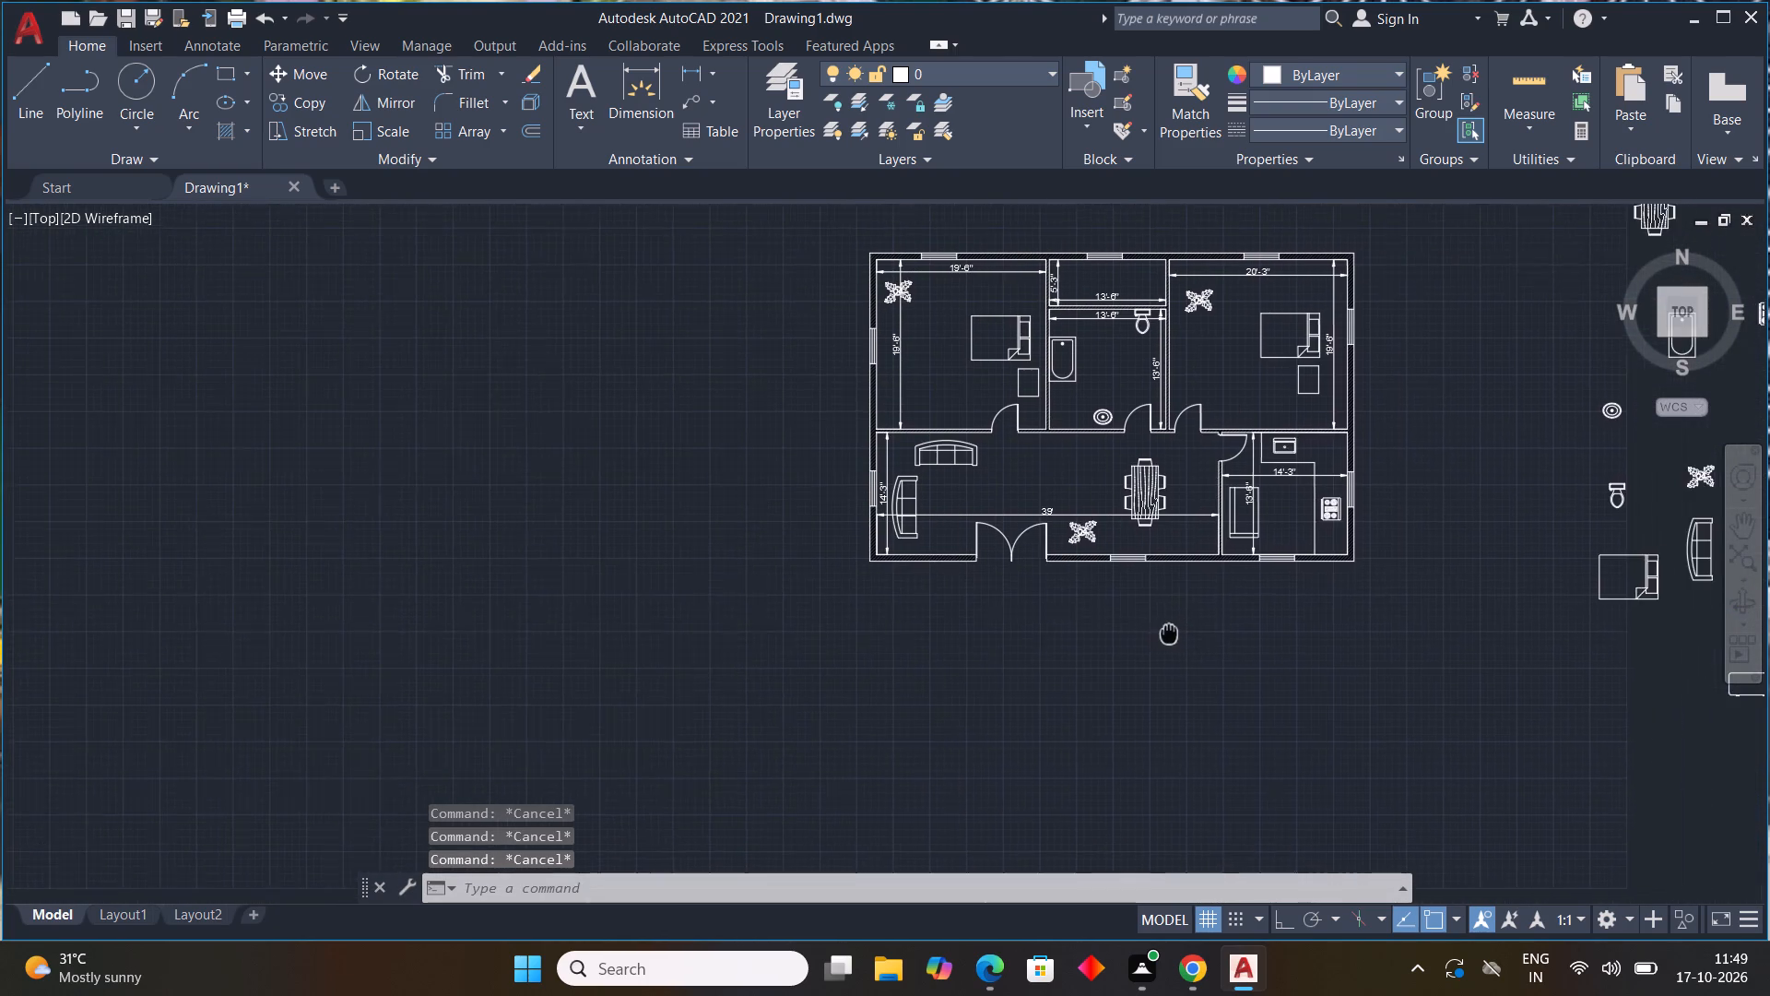
middle_drag(1166, 634, 1031, 610)
drag(1641, 642, 1598, 658)
click(1509, 703)
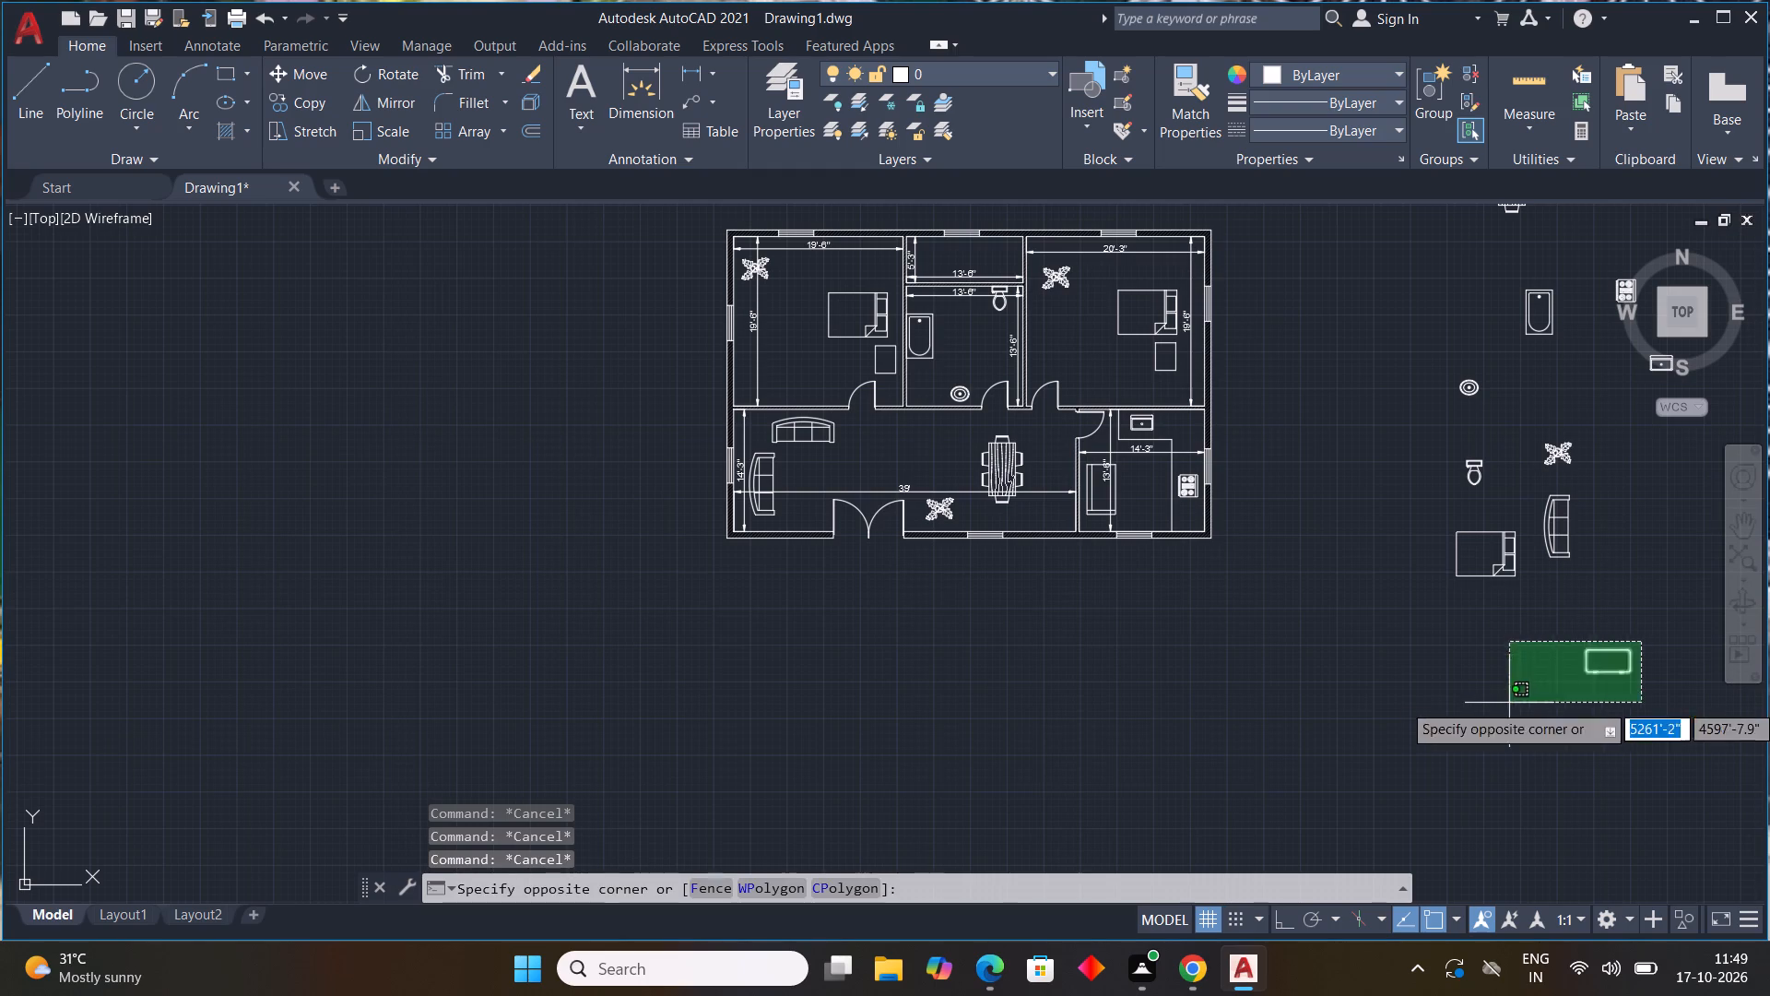
text(RO)
key(space)
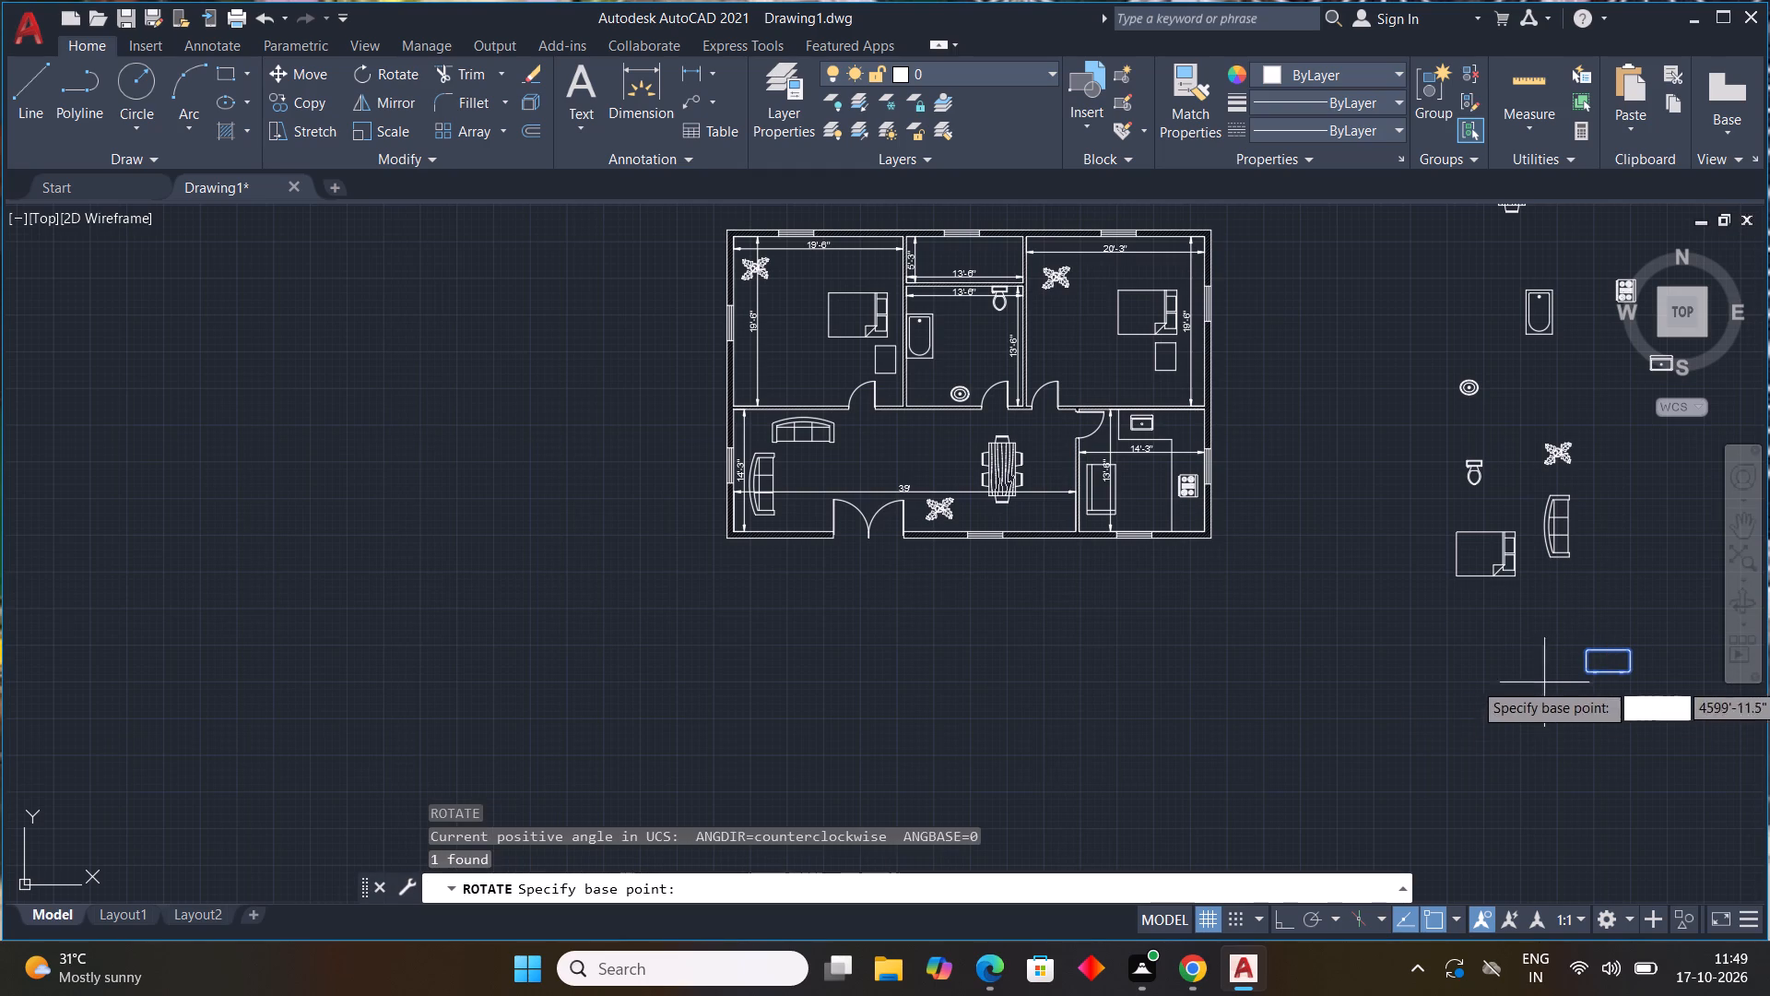
click(1587, 664)
click(1581, 772)
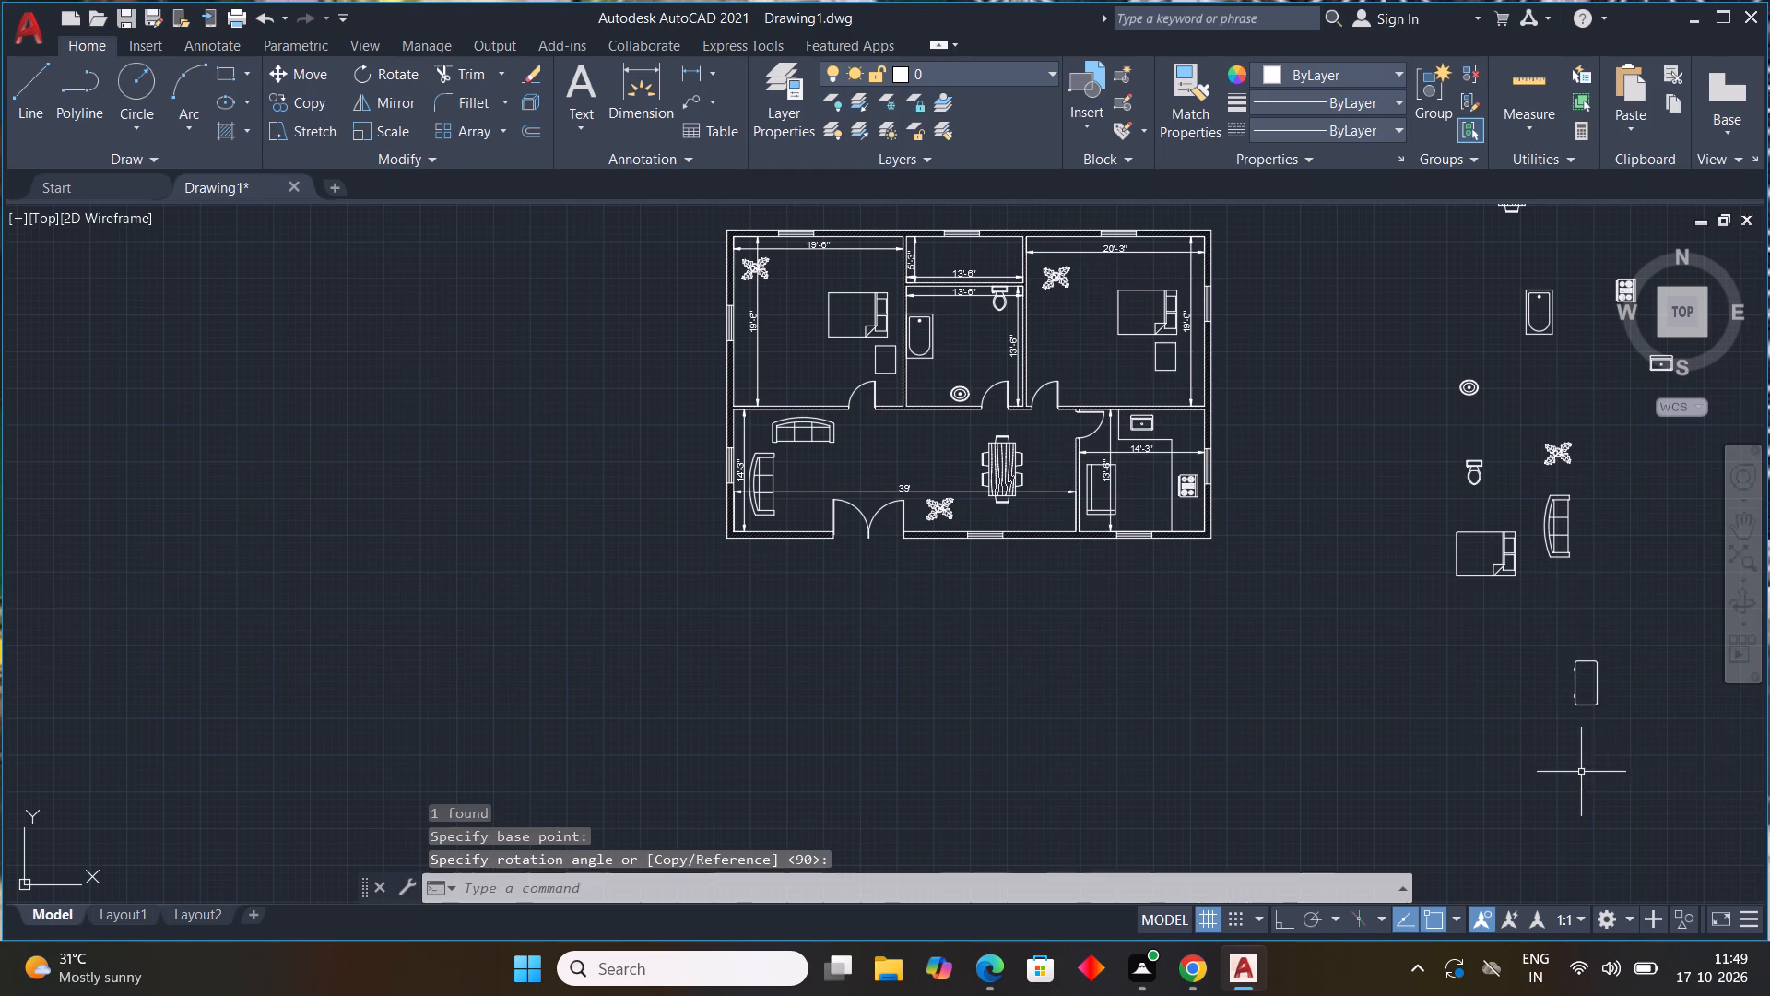
Copy the upright small table block into the 39' by 14'-3" room, just in front of the left-wall sofa.
drag(1591, 653, 1588, 674)
click(1523, 789)
text(CO)
key(space)
click(1600, 702)
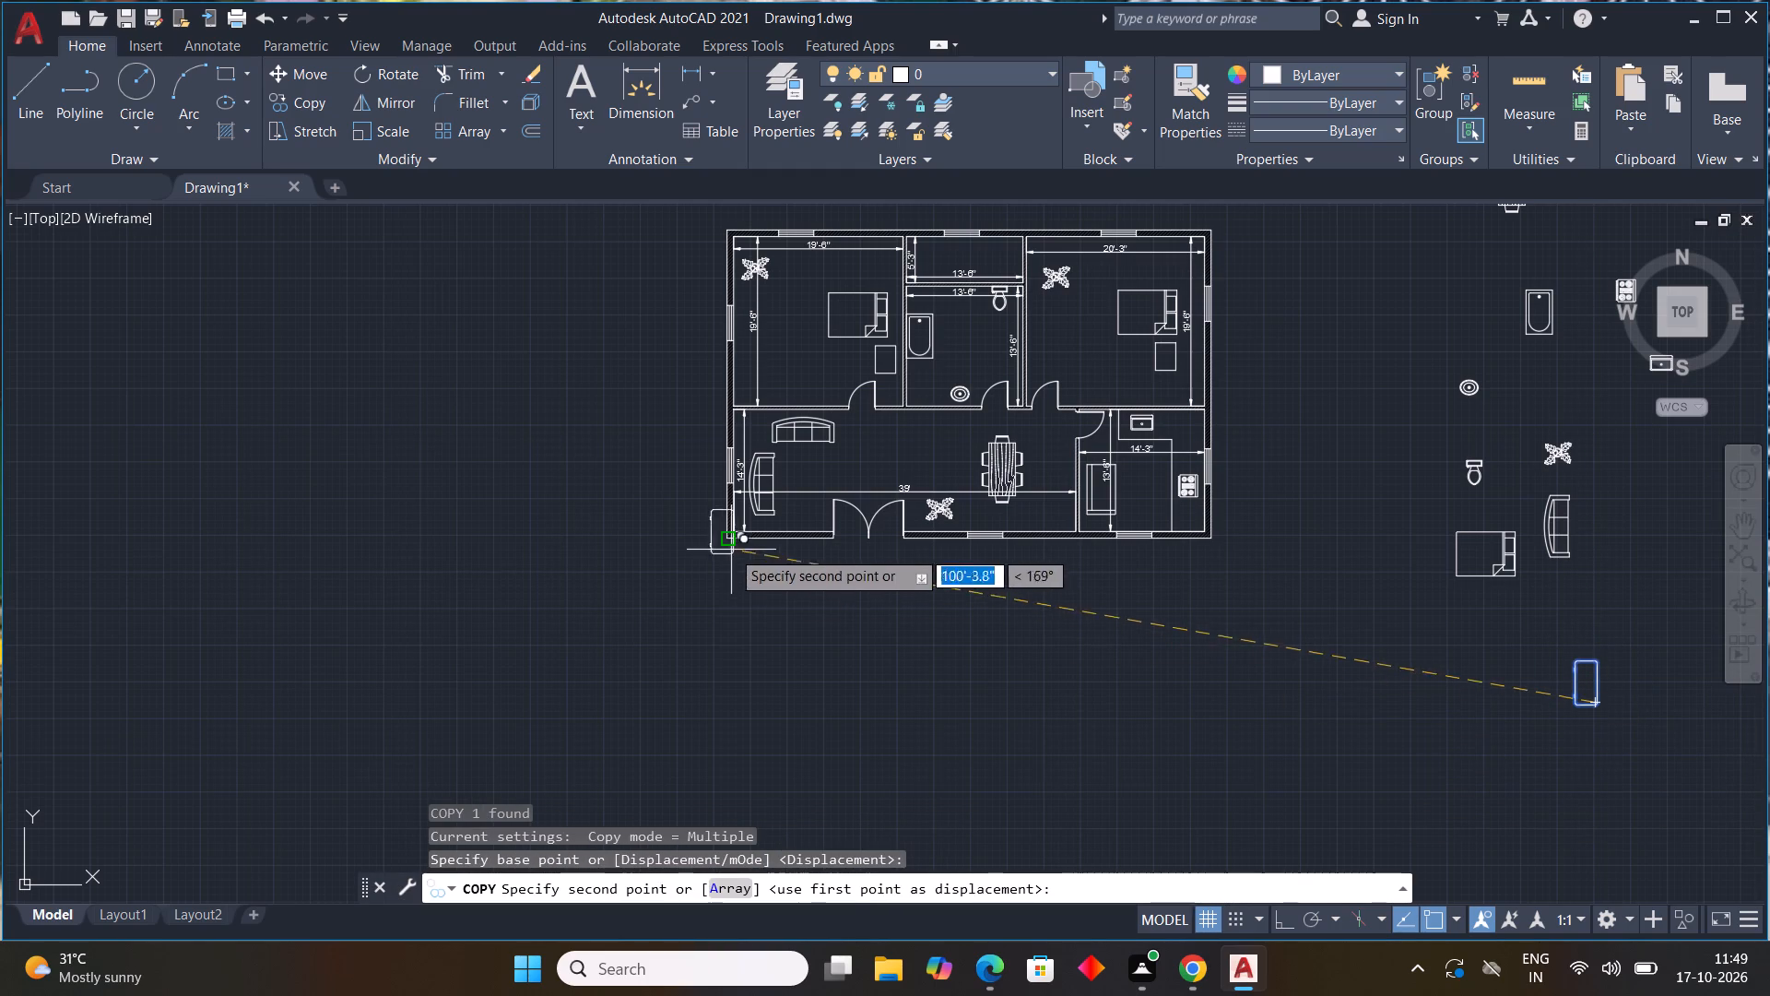
scroll(815, 497, up, 1)
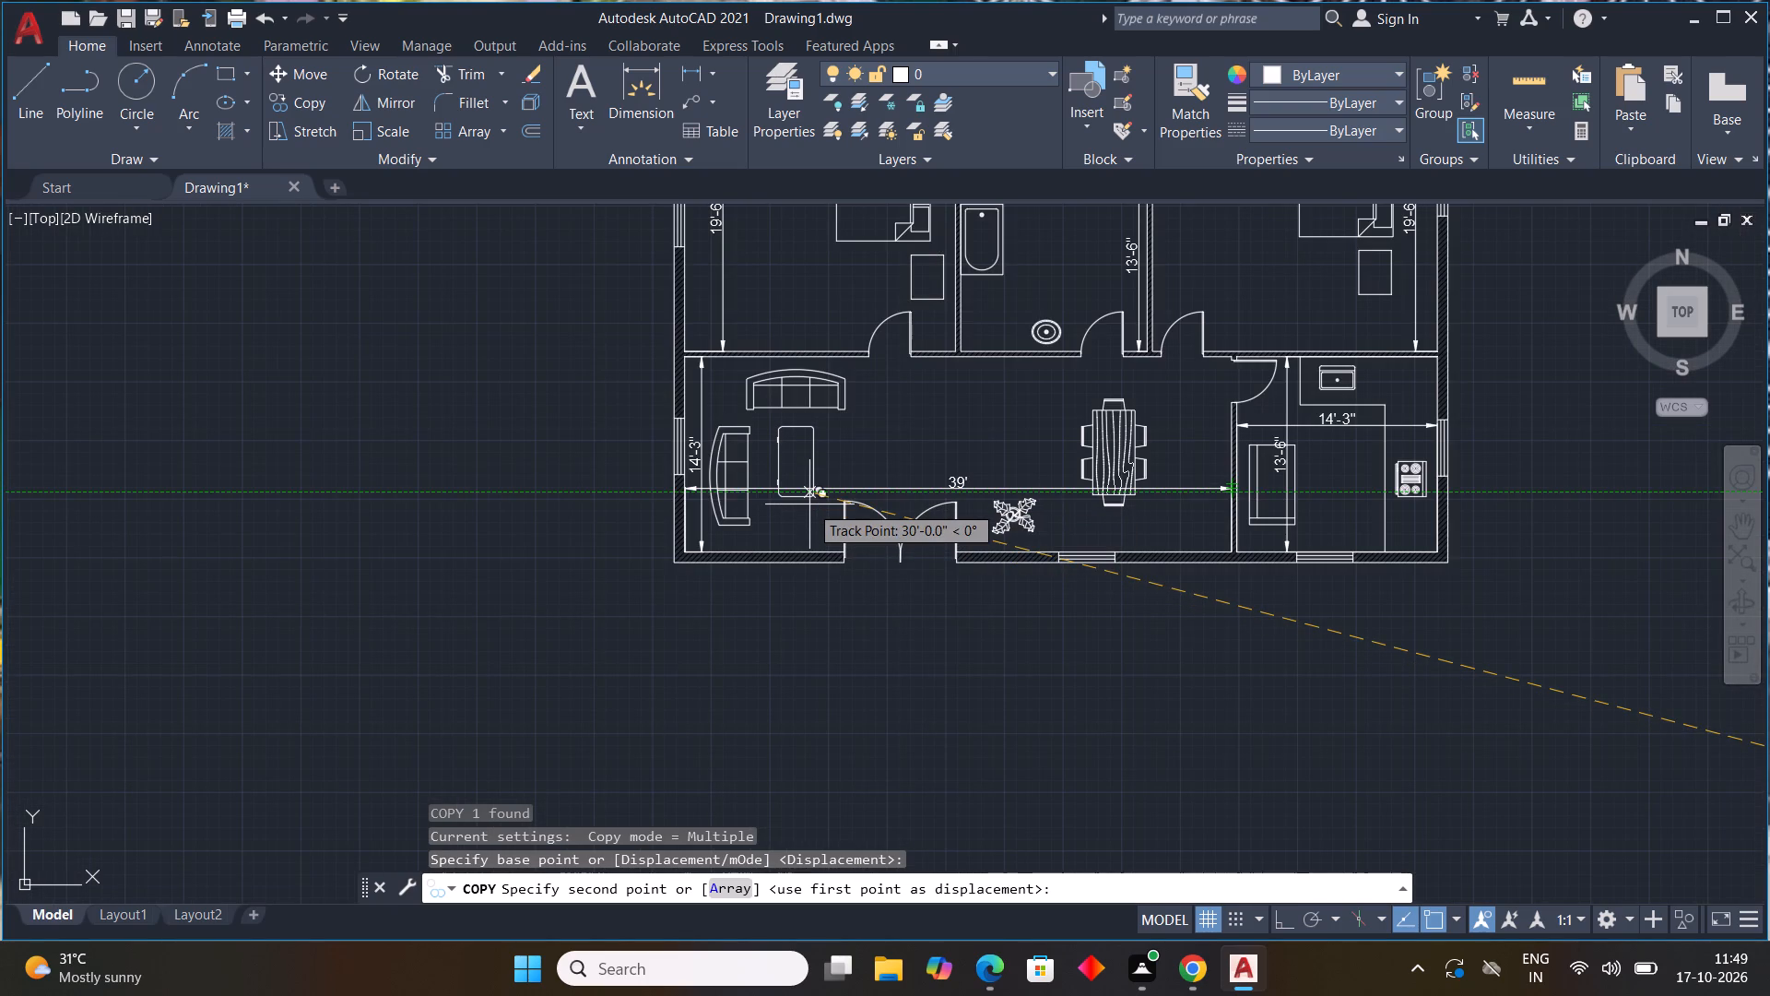
click(809, 501)
key(Escape)
key(Escape)
key(Escape)
key(Escape)
key(Escape)
key(Escape)
key(Escape)
key(Escape)
key(Escape)
key(Escape)
key(Escape)
key(Escape)
key(Escape)
key(Escape)
key(Escape)
key(Escape)
key(Escape)
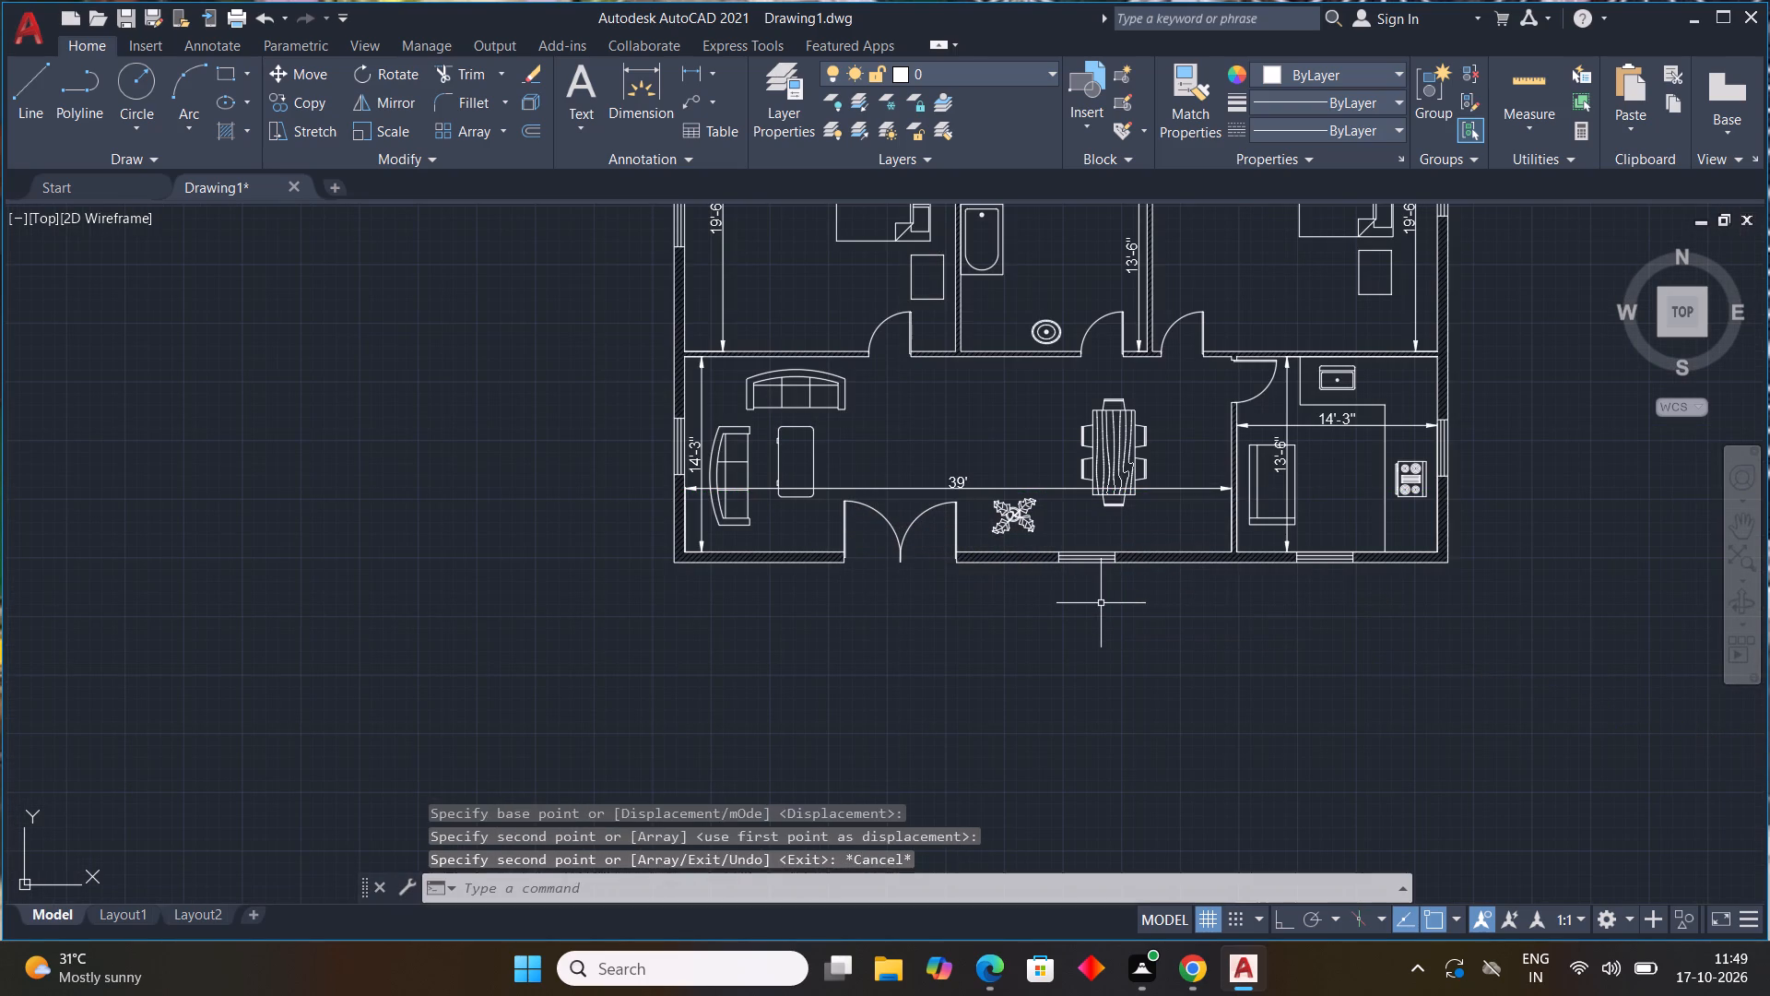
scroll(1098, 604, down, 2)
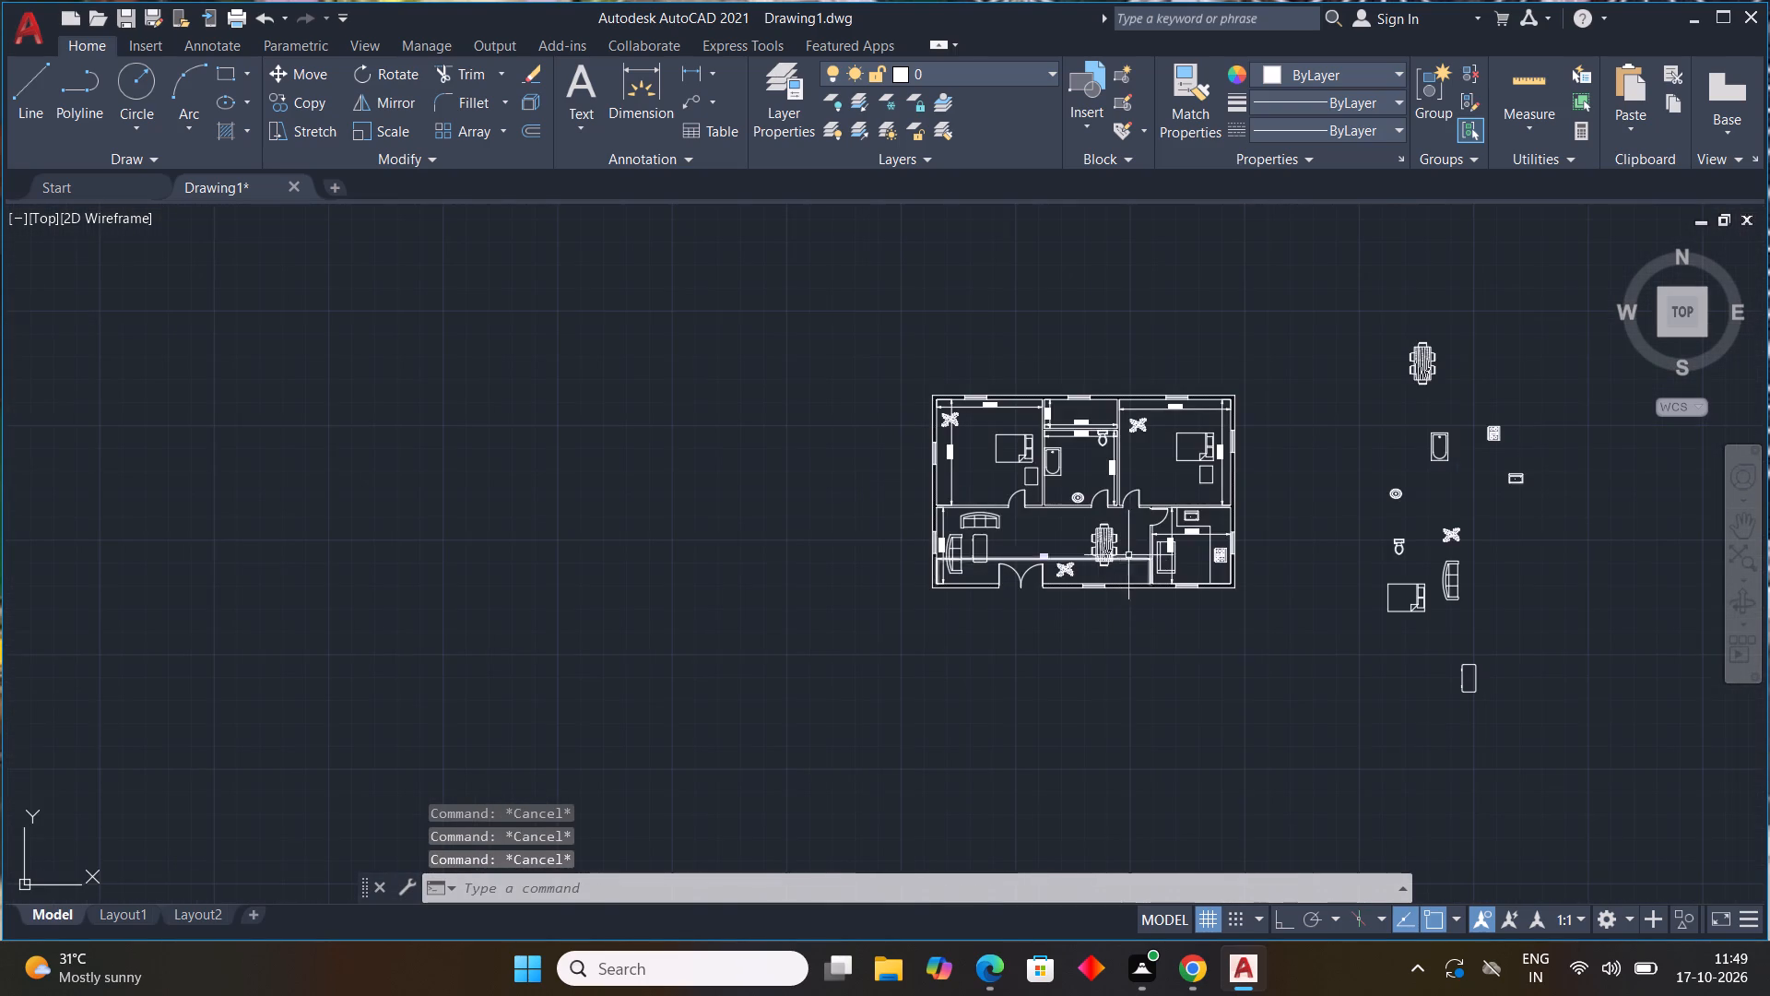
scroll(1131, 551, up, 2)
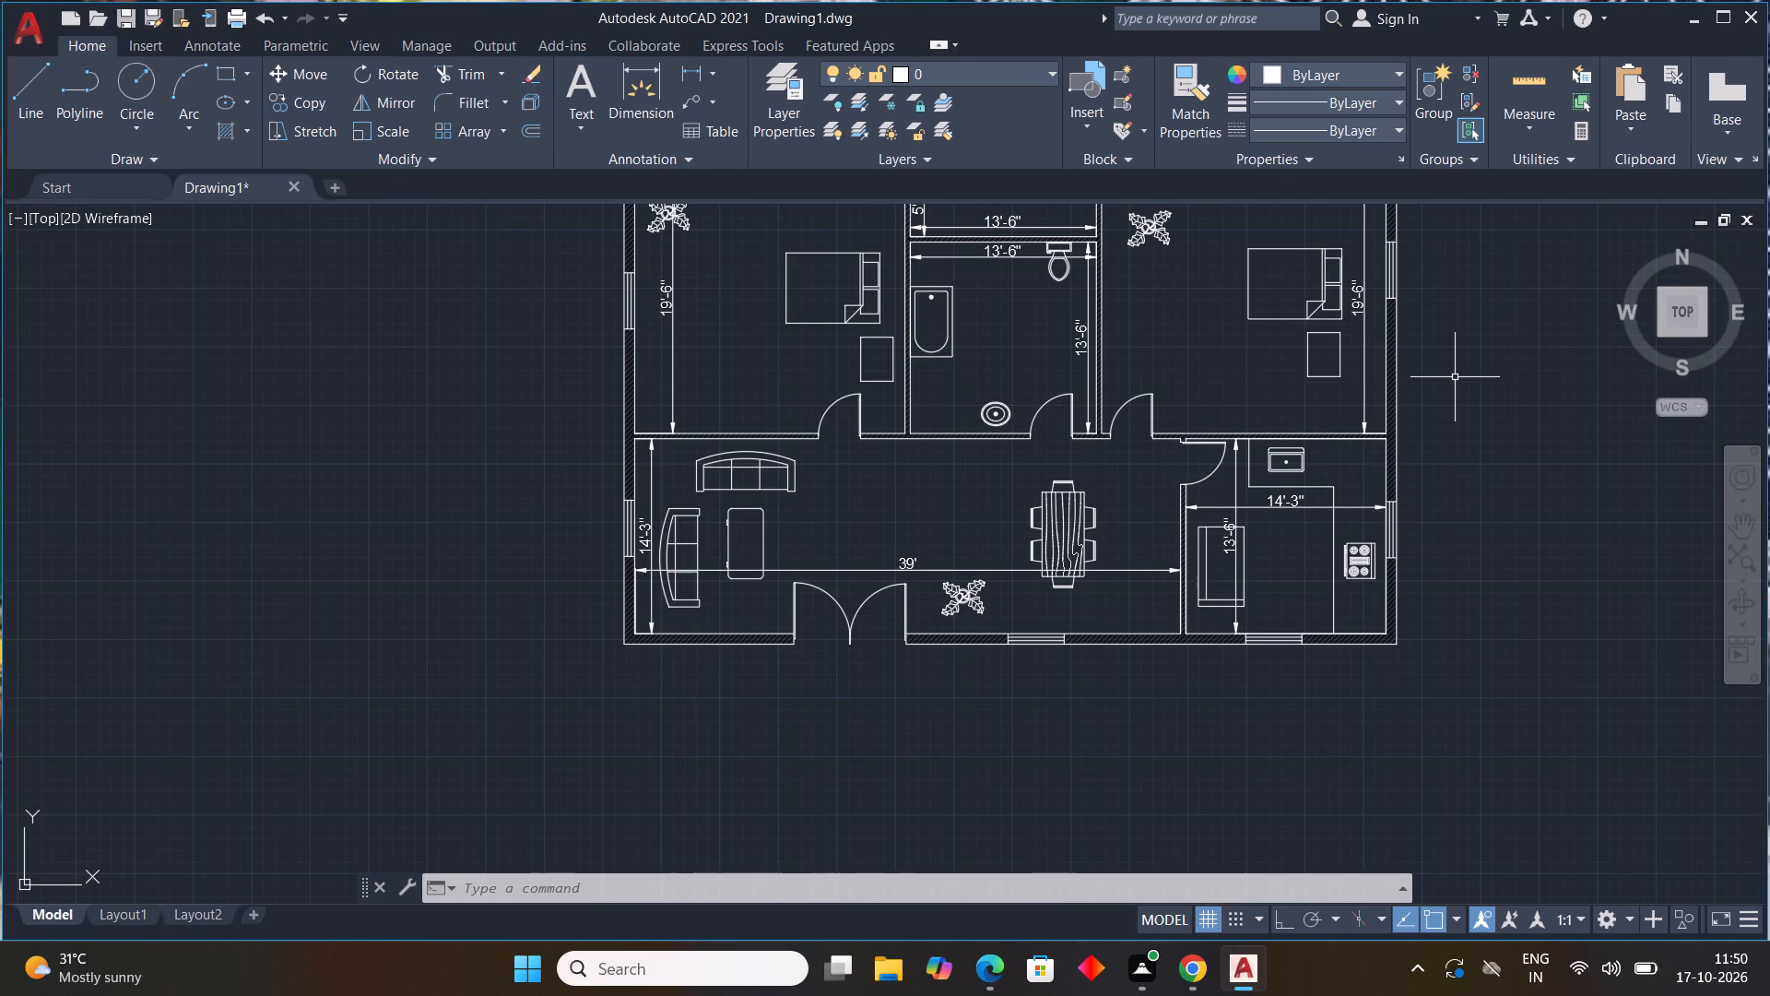
Insert the Microwave block from the DesignCenter kitchen blocks at scale 1, placing it outside the plan beside the kitchen.
key(ctrl+2)
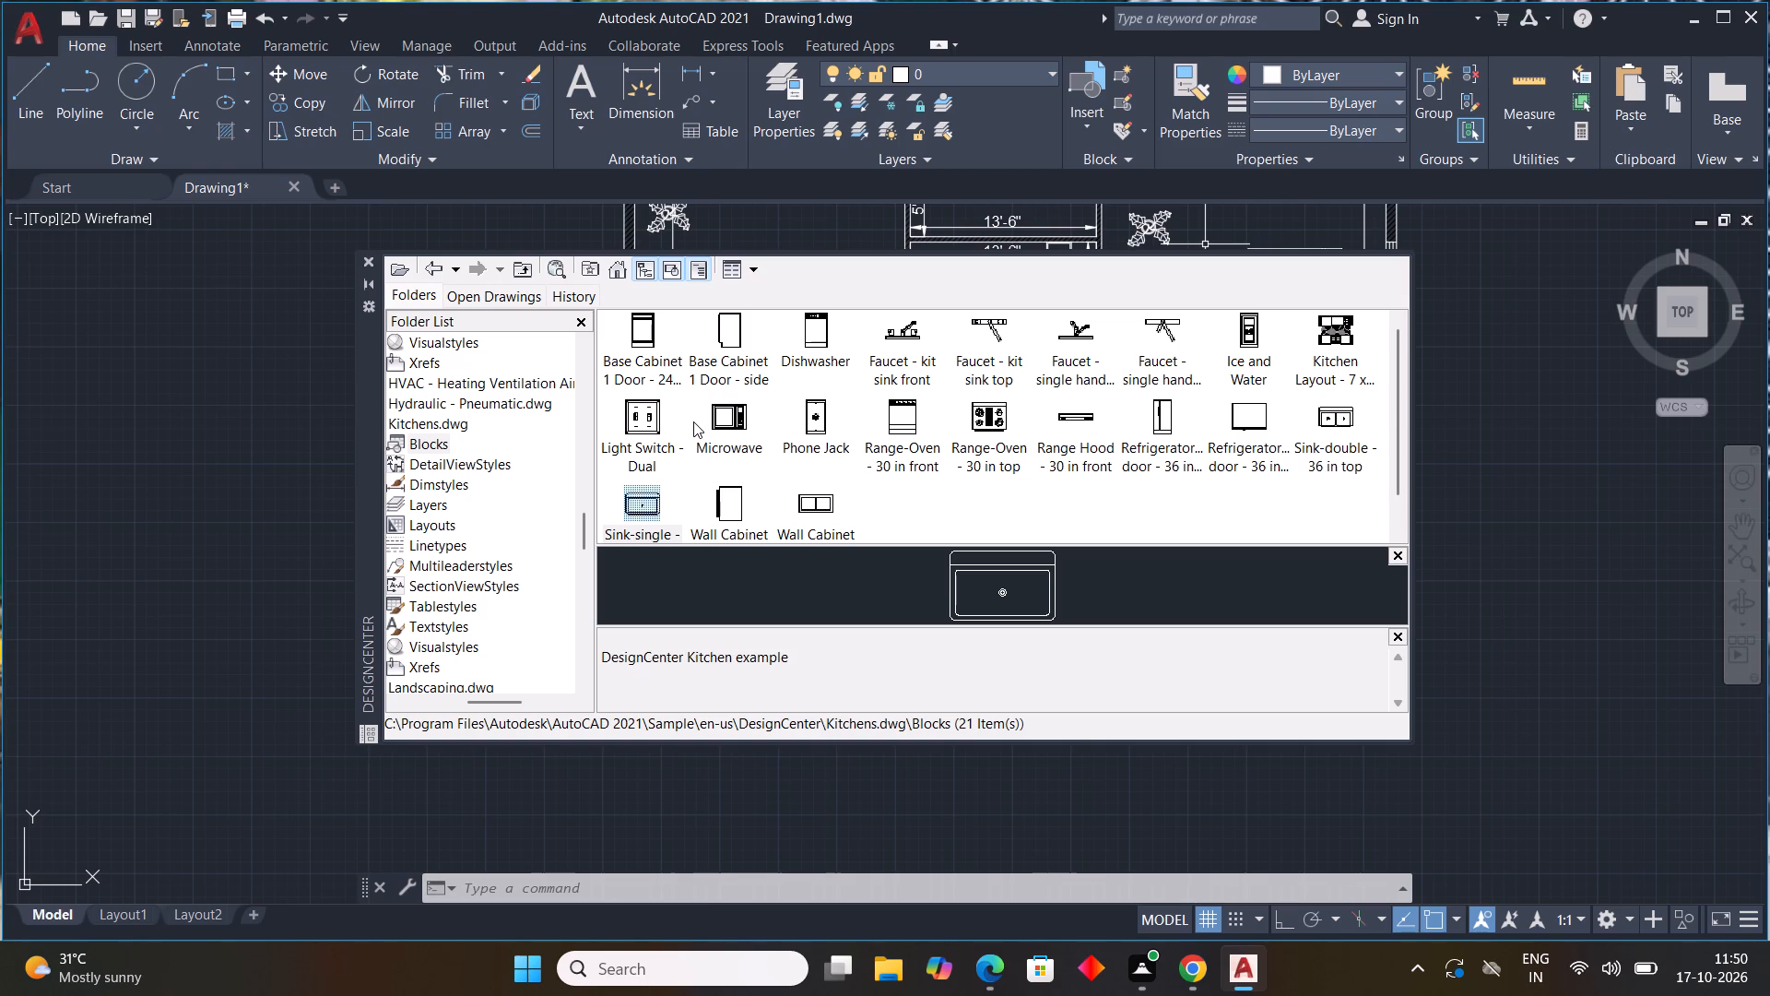
double_click(723, 414)
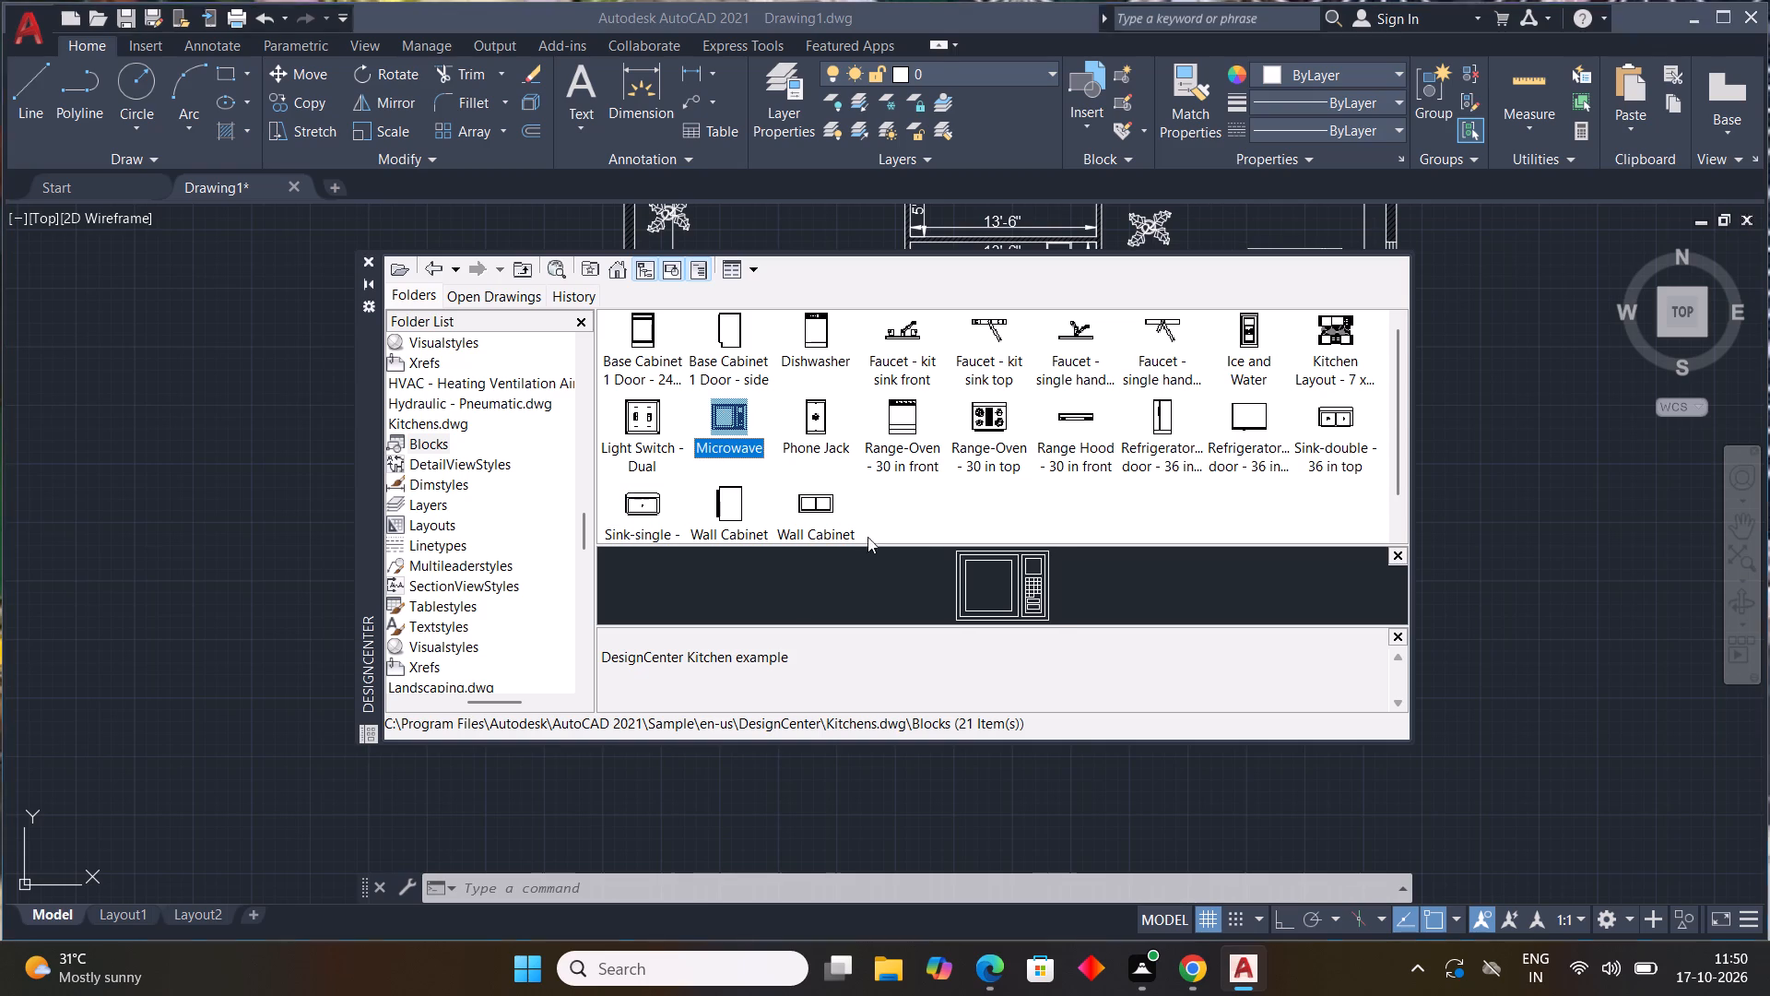
click(1024, 639)
click(1034, 626)
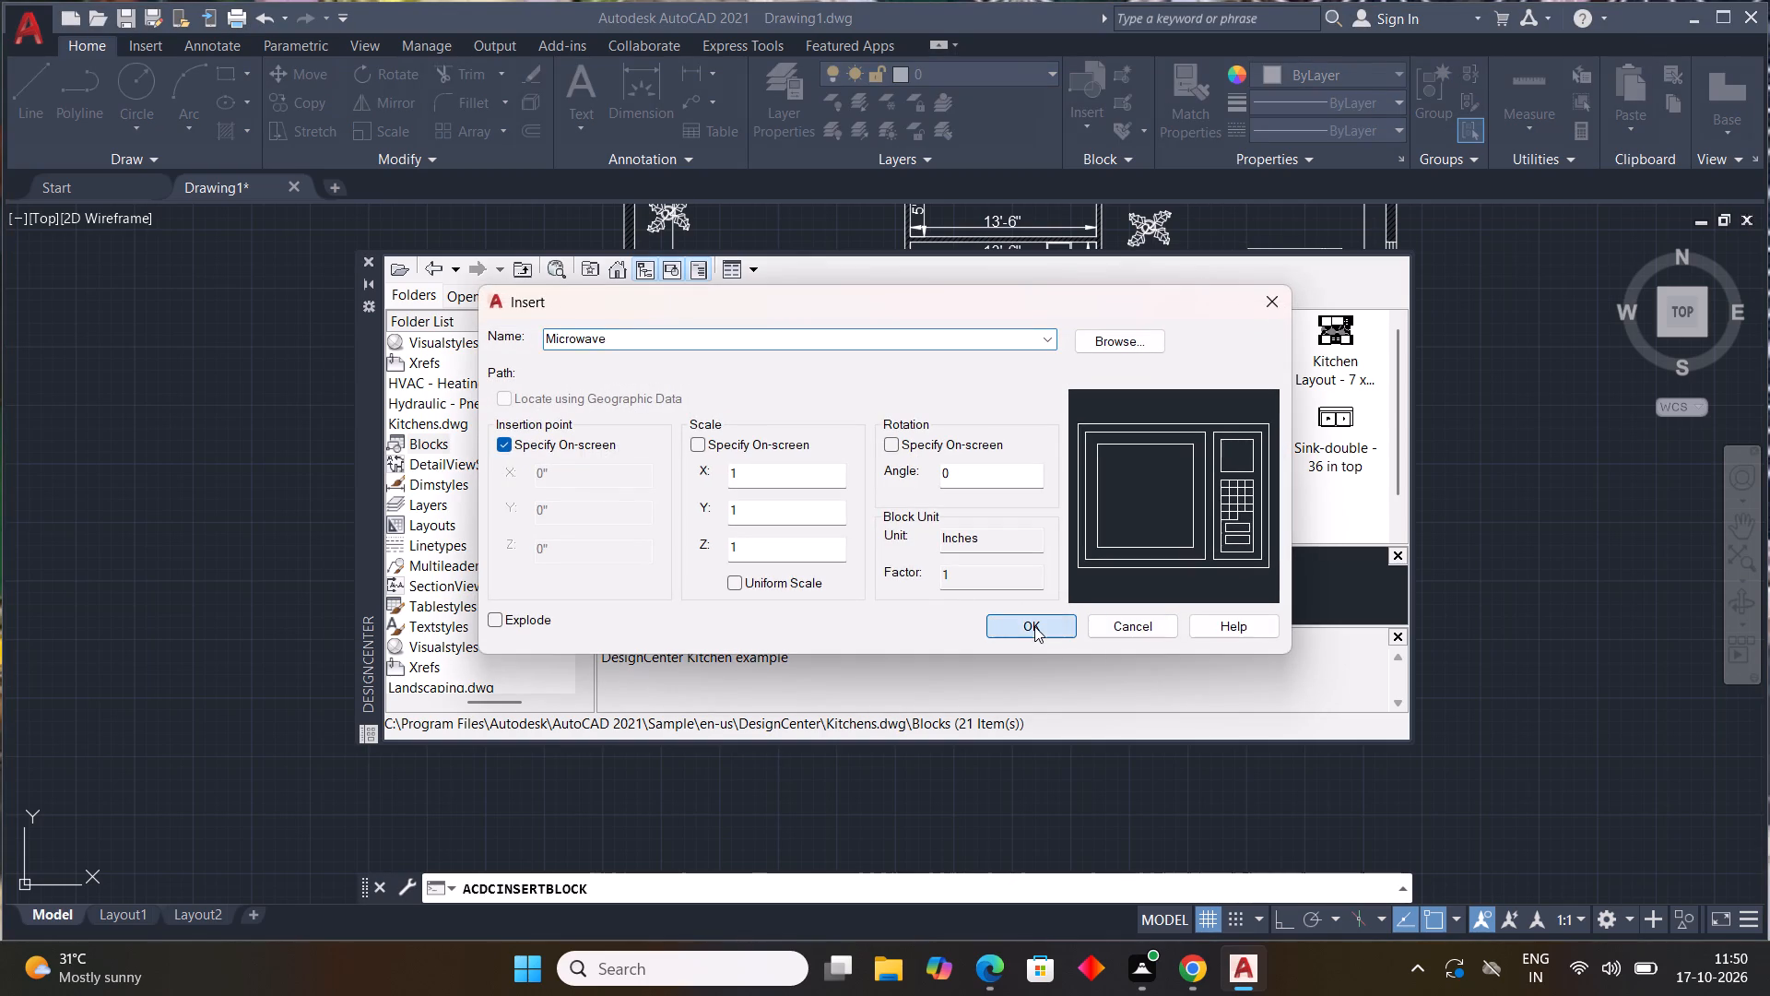
click(1509, 581)
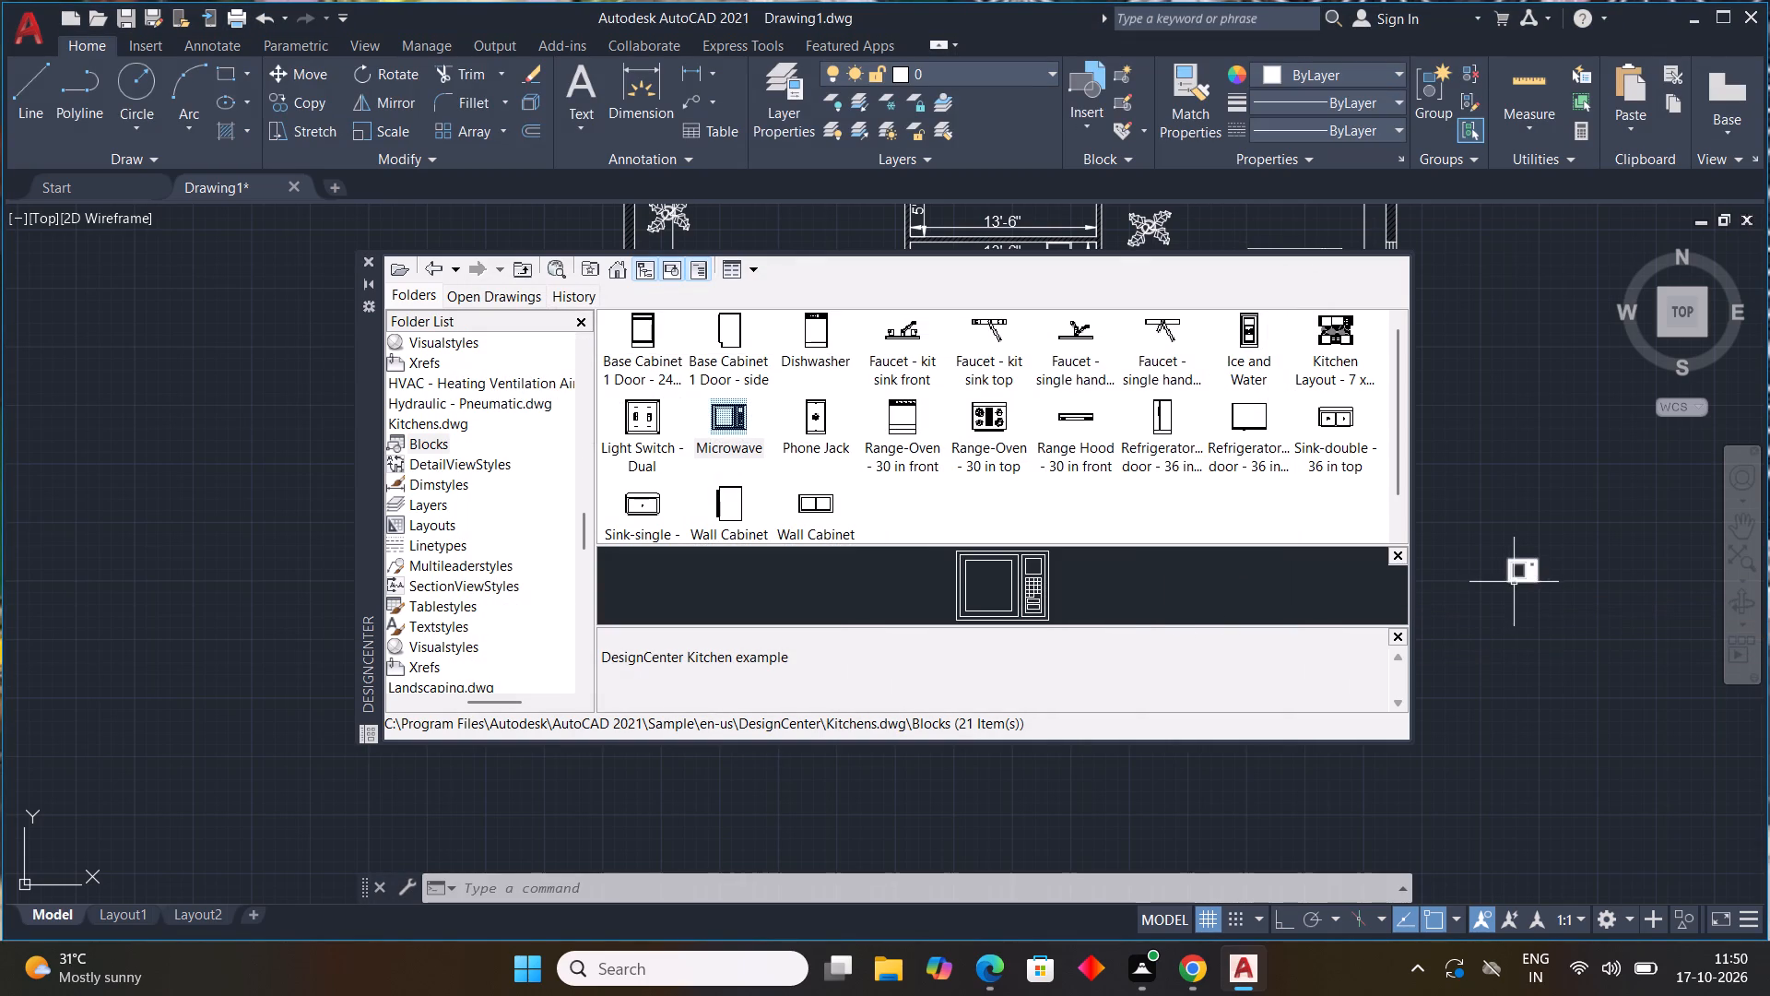
click(368, 260)
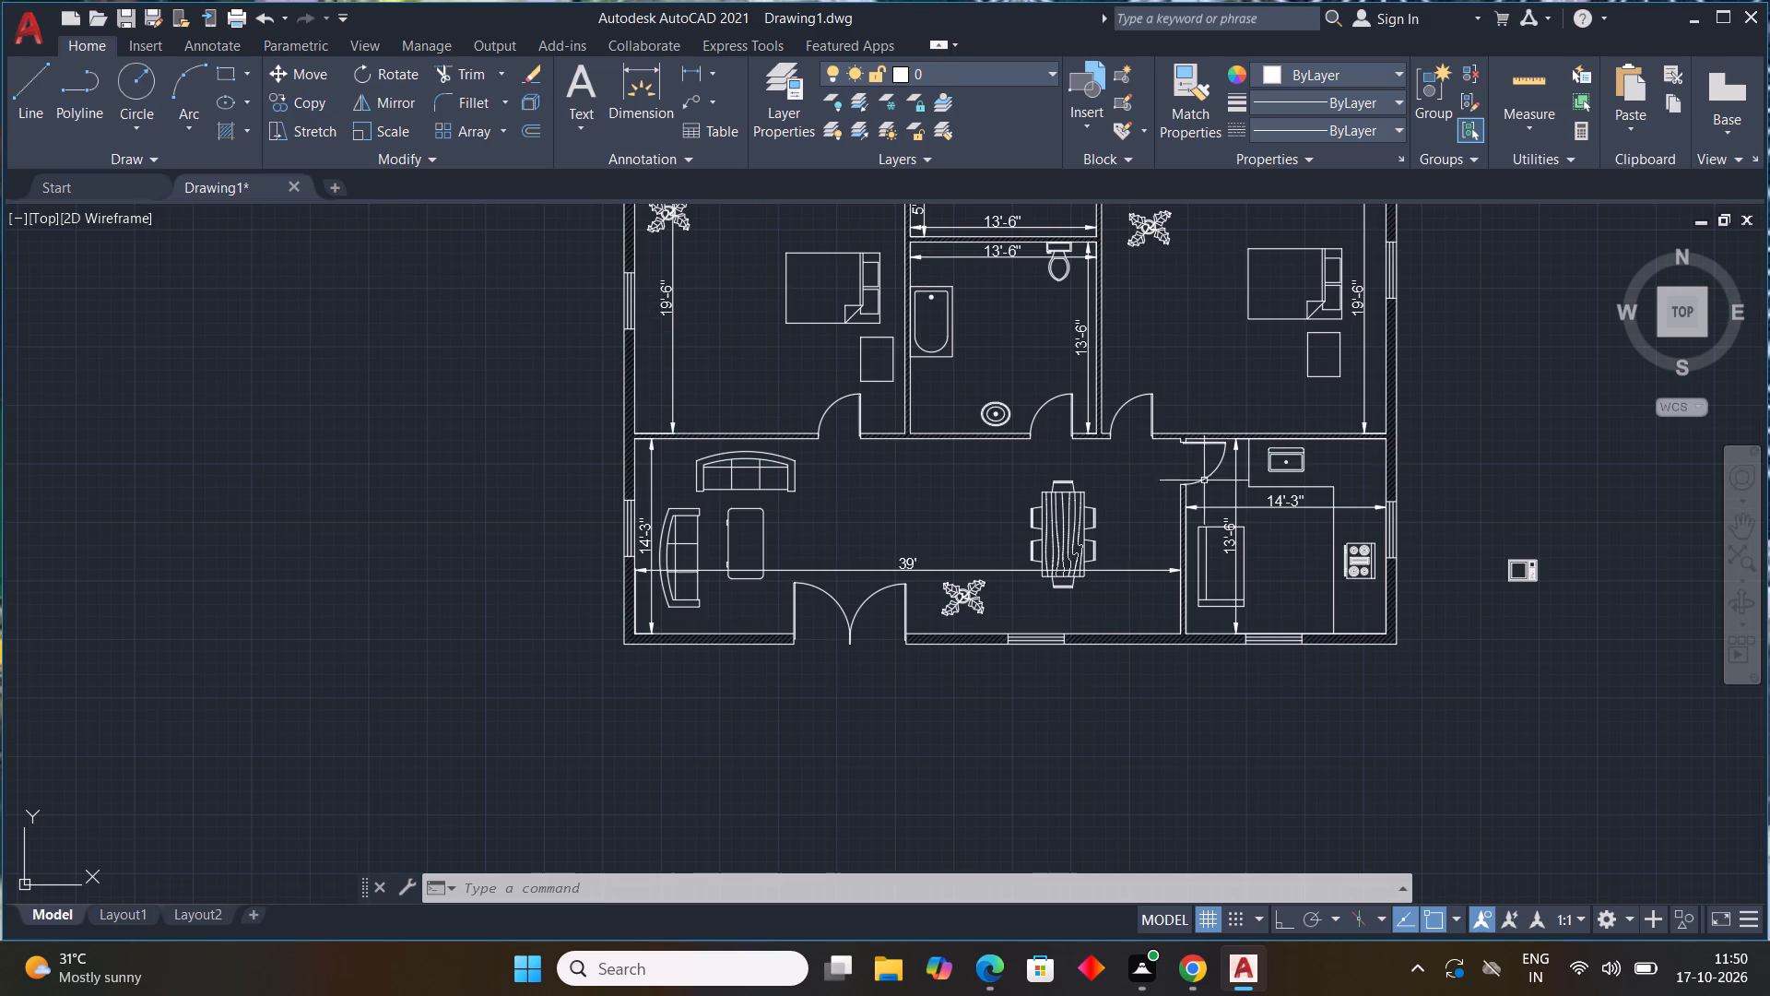
Move the range block down along the kitchen counter, closer to the bottom wall.
middle_drag(1240, 504, 926, 394)
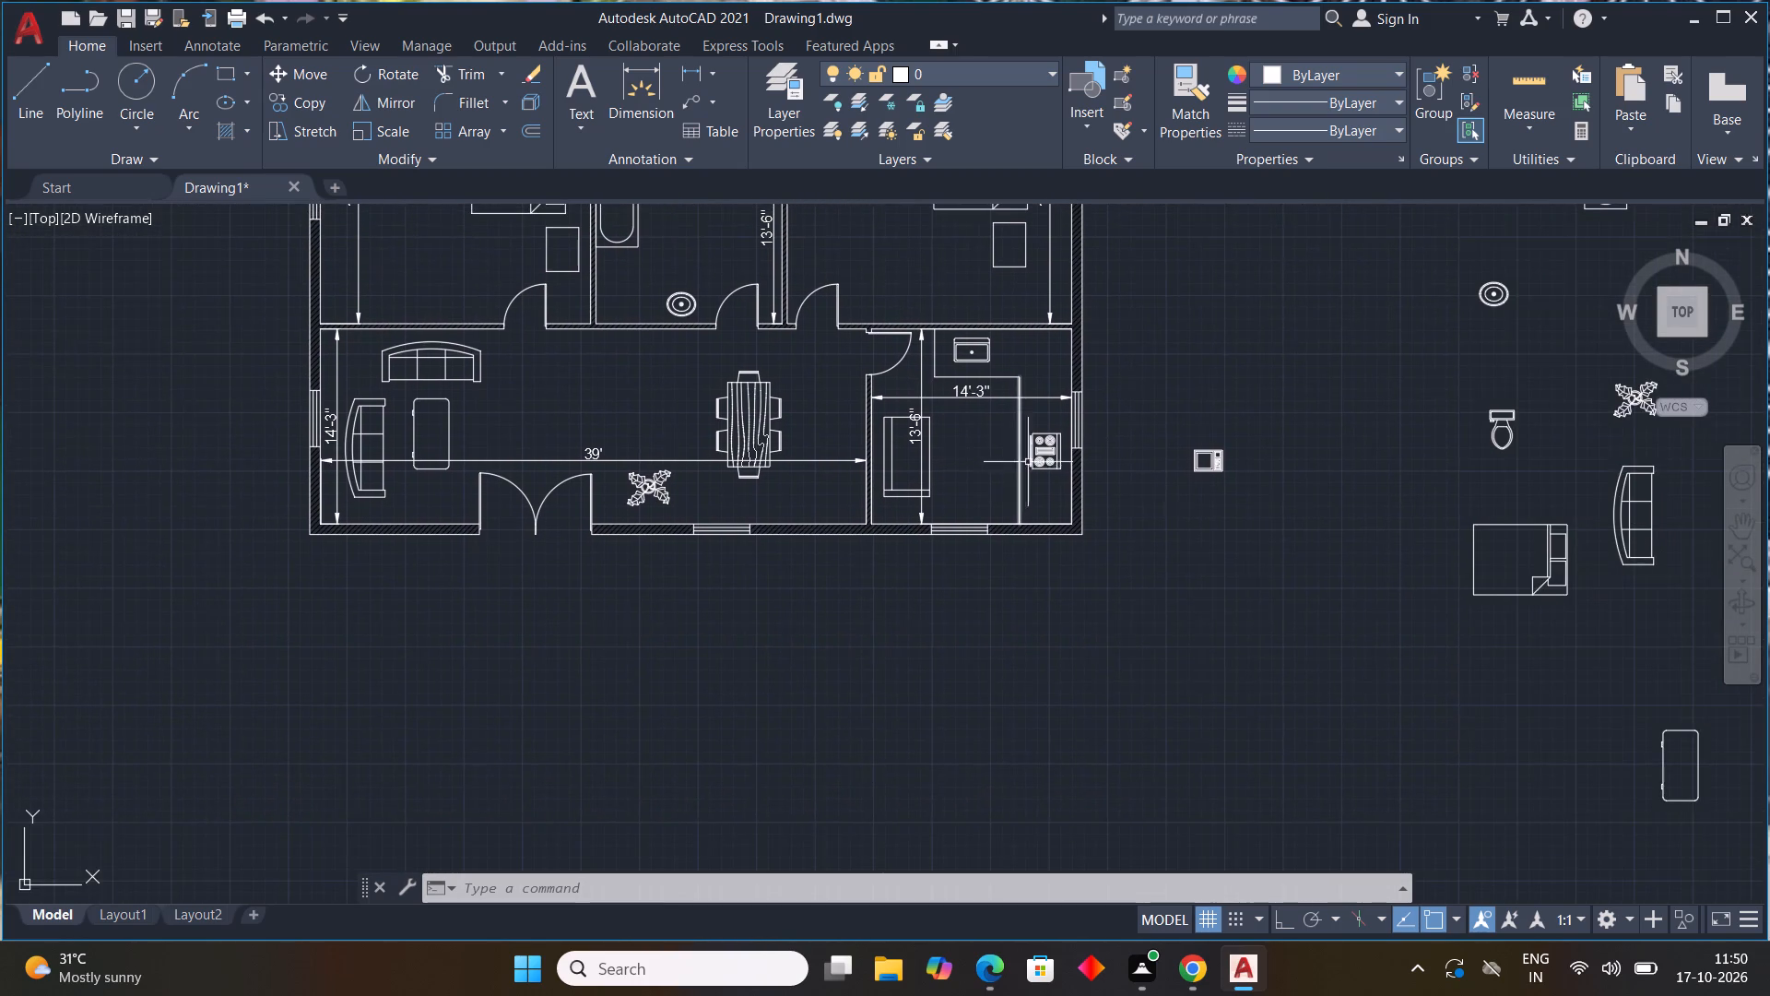
scroll(1031, 460, up, 2)
click(1044, 468)
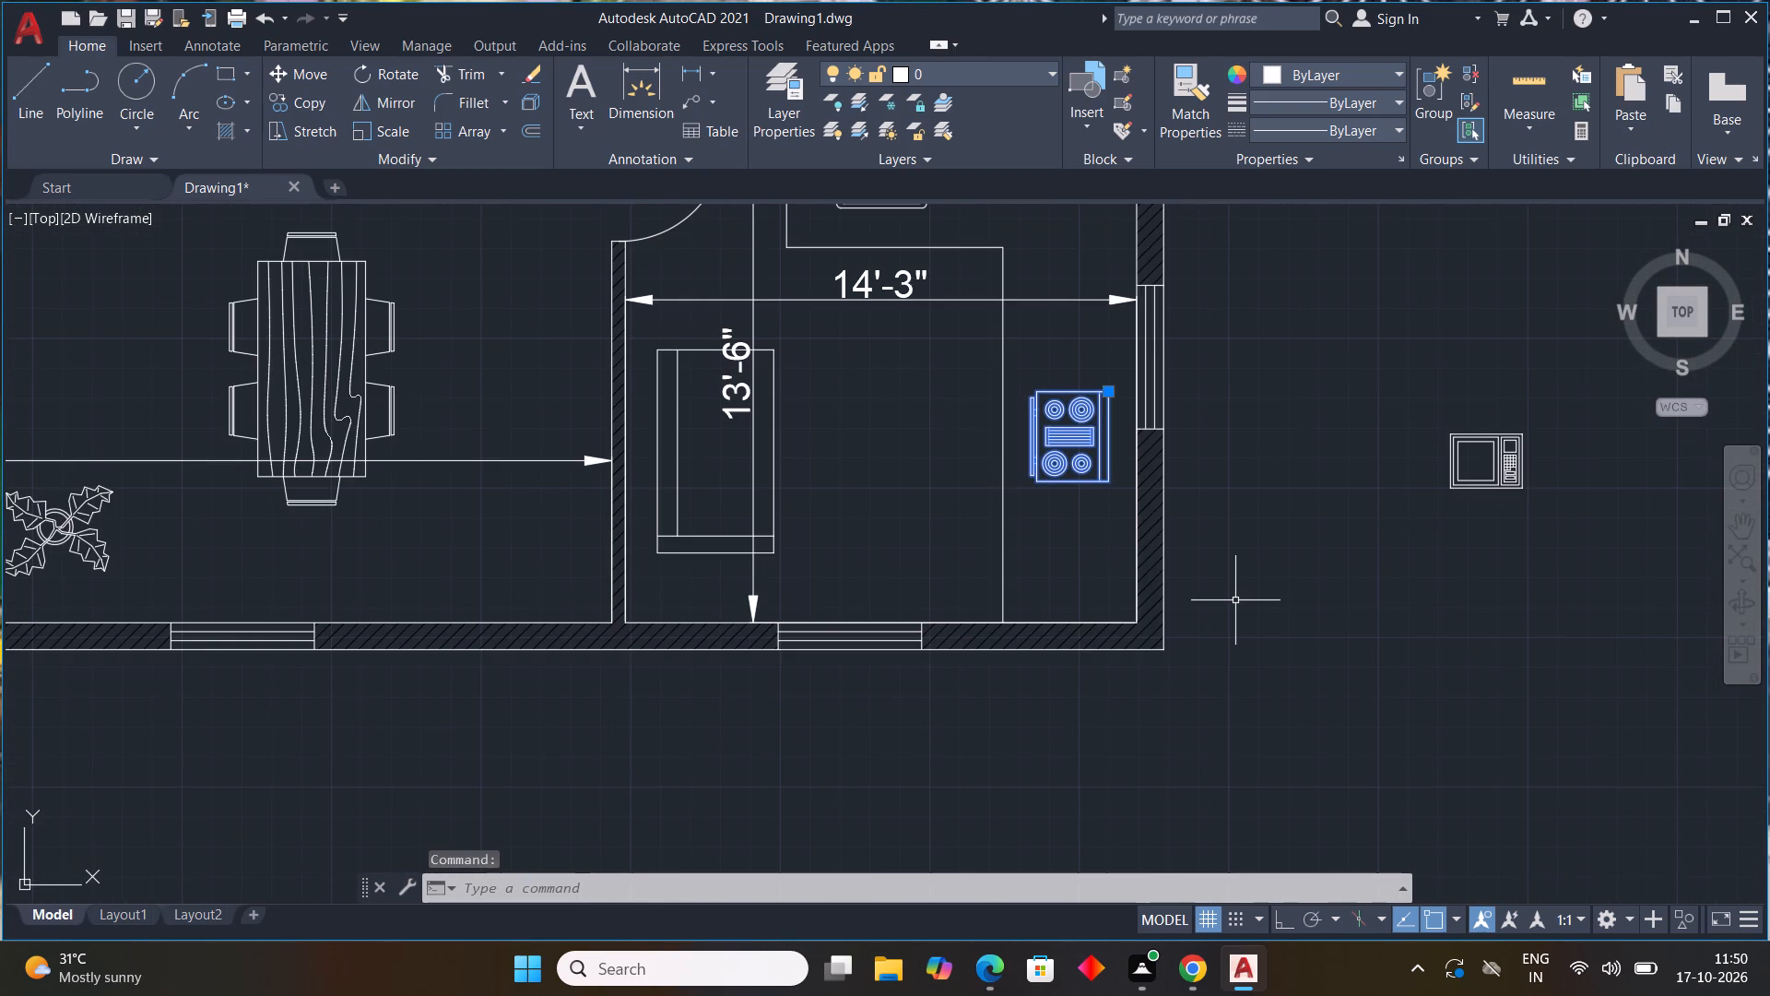
key(m)
key(space)
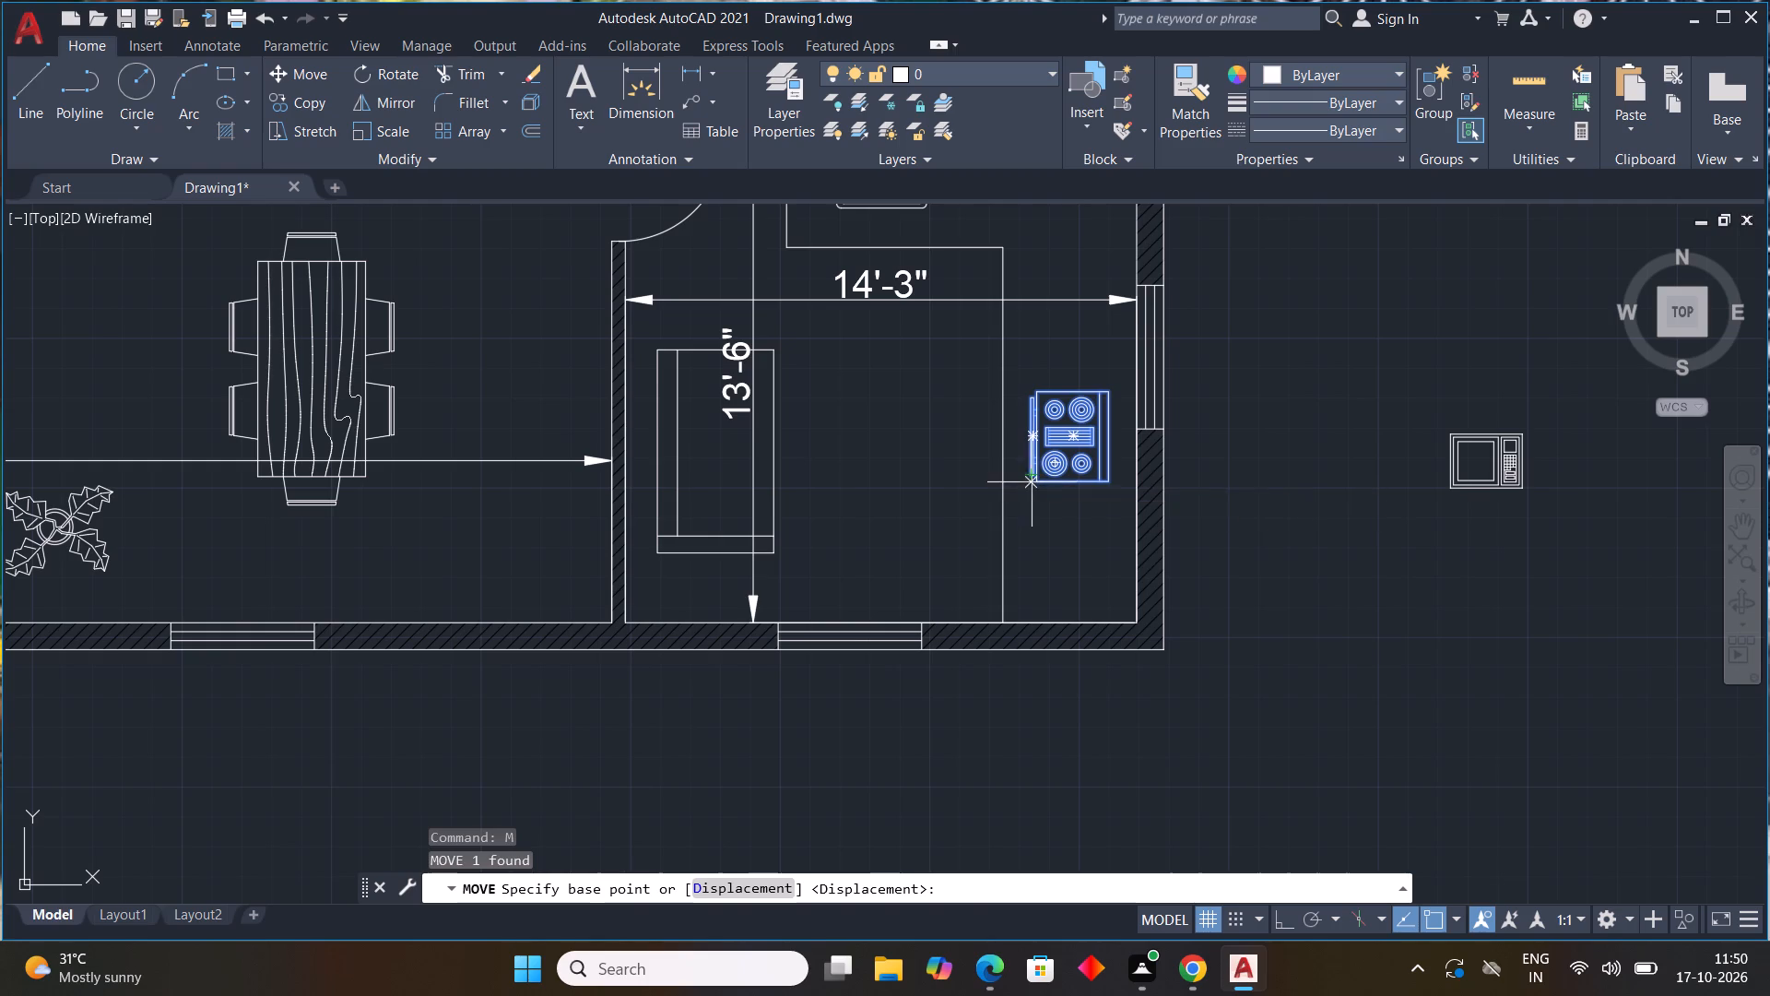
click(1034, 480)
click(1037, 564)
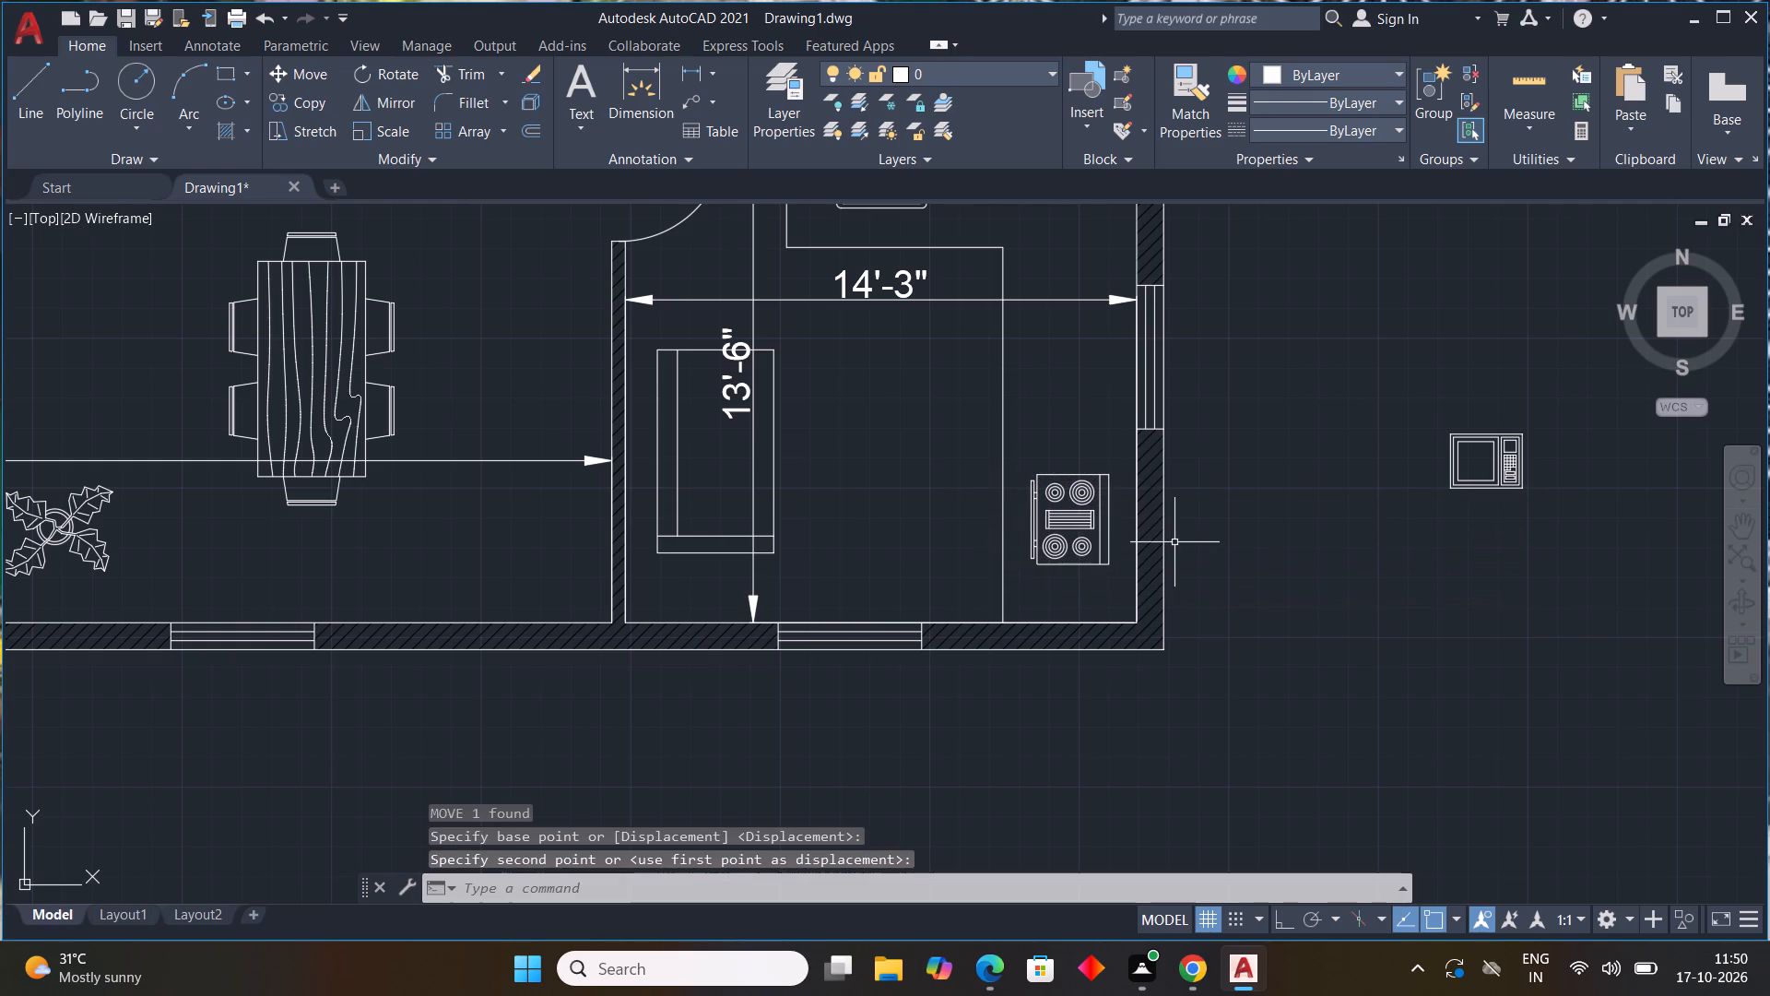
key(Escape)
Rotate the loose microwave block to 270° about a point near its lower right so that it stands upright.
drag(1564, 413, 1533, 436)
click(1388, 557)
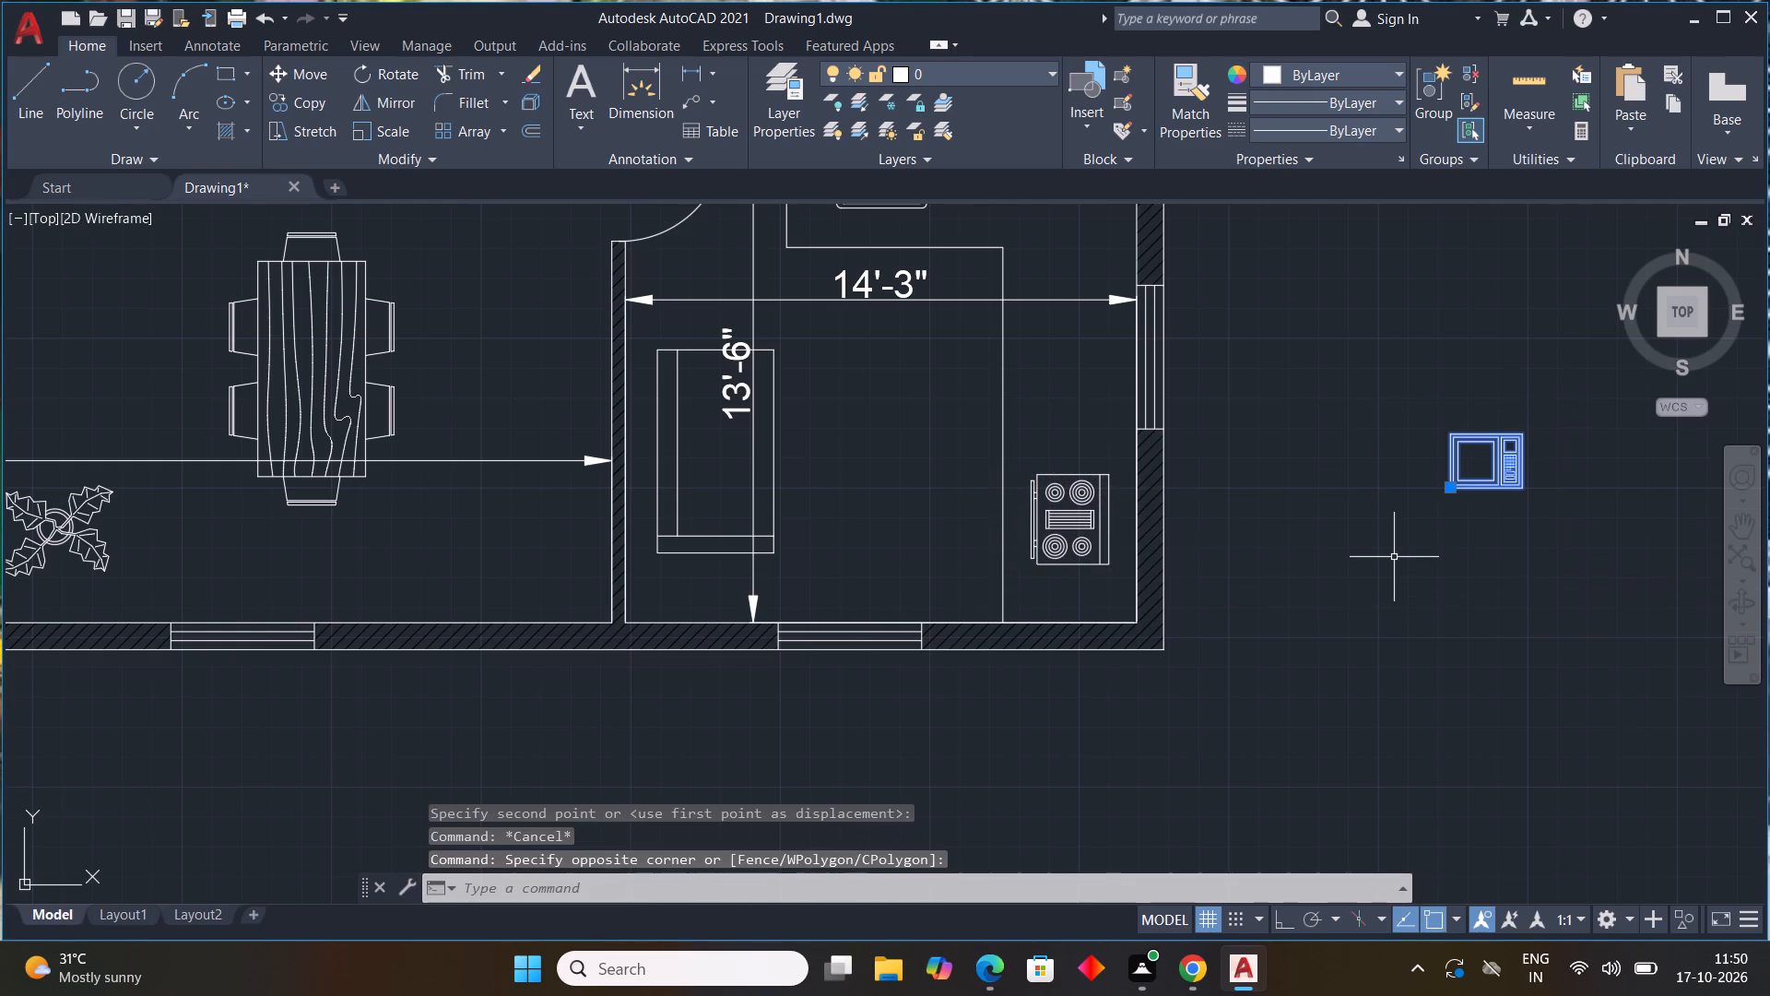
text(RO)
key(space)
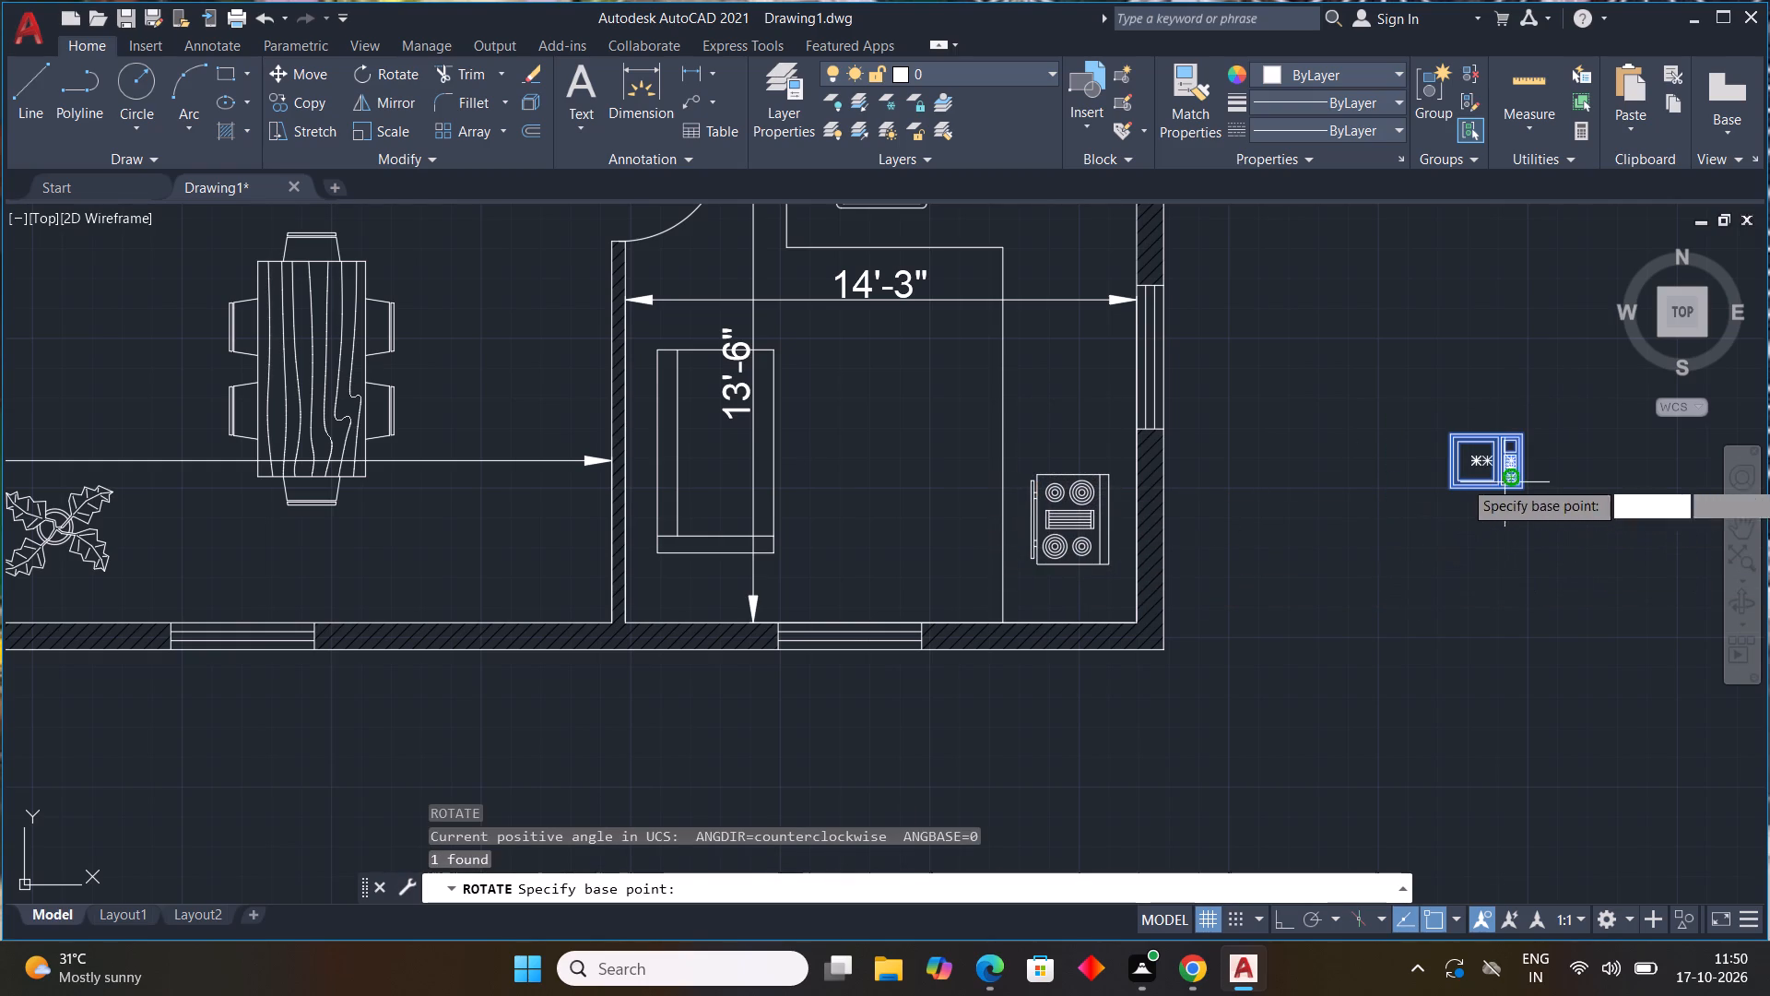
click(1504, 479)
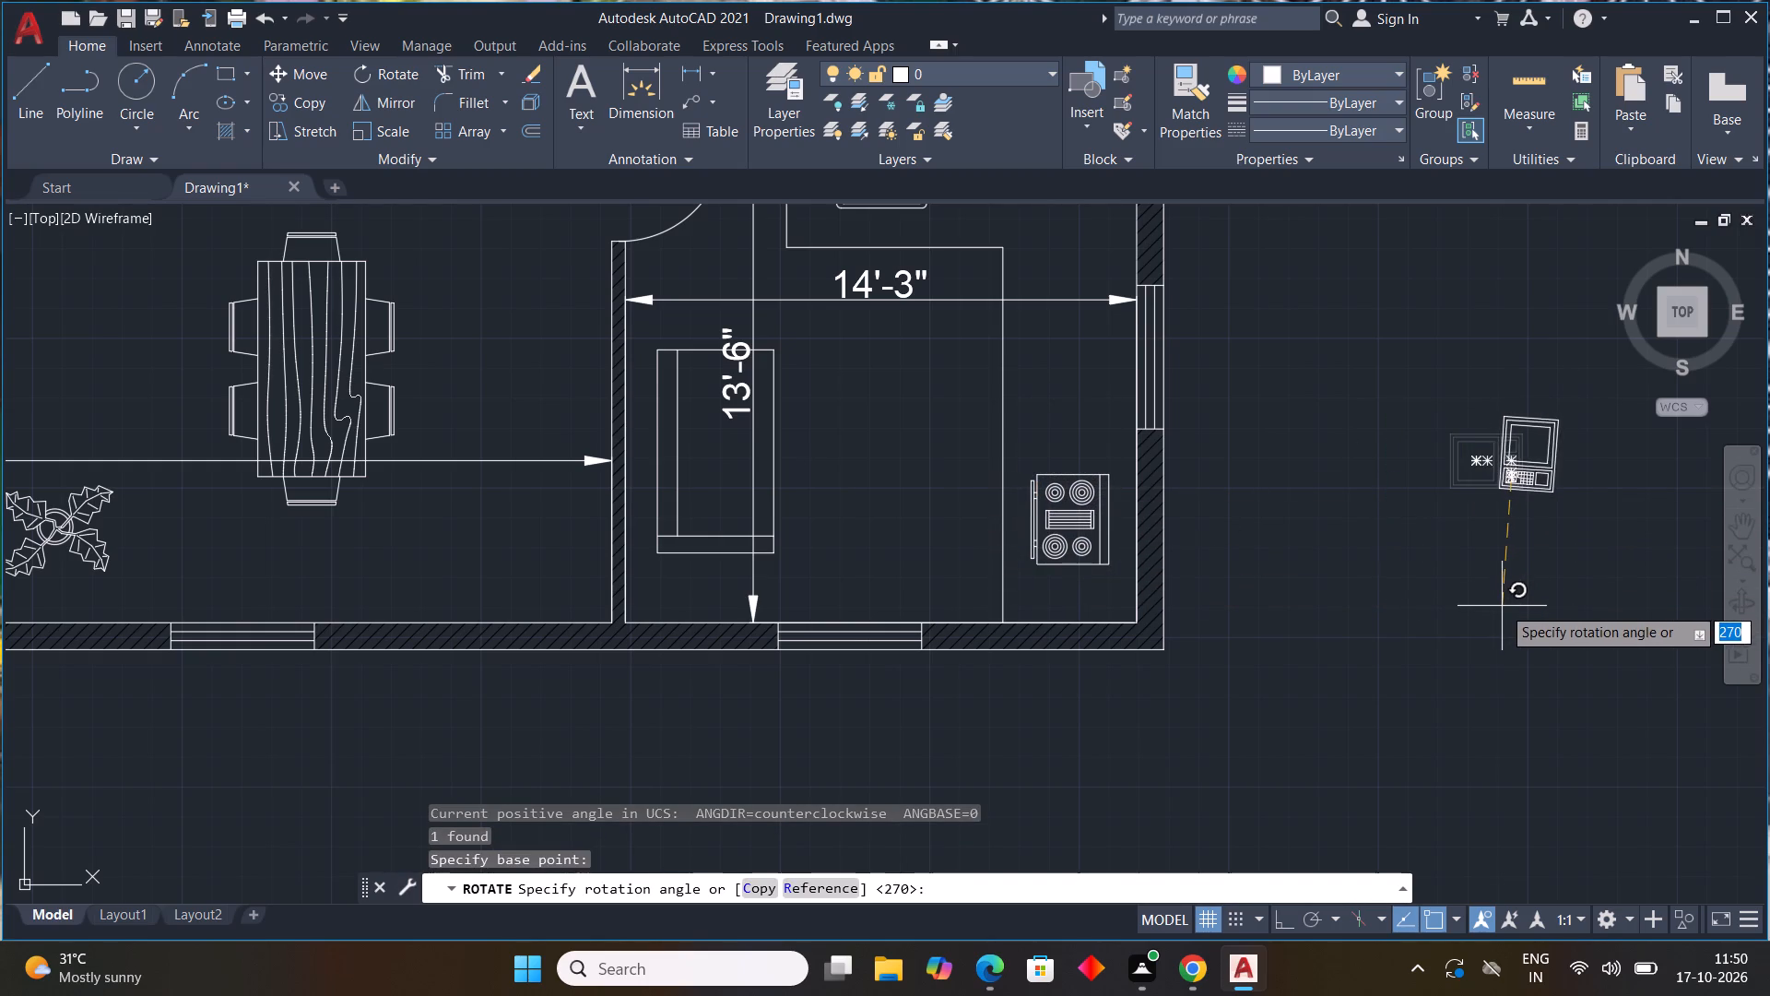
key(F8)
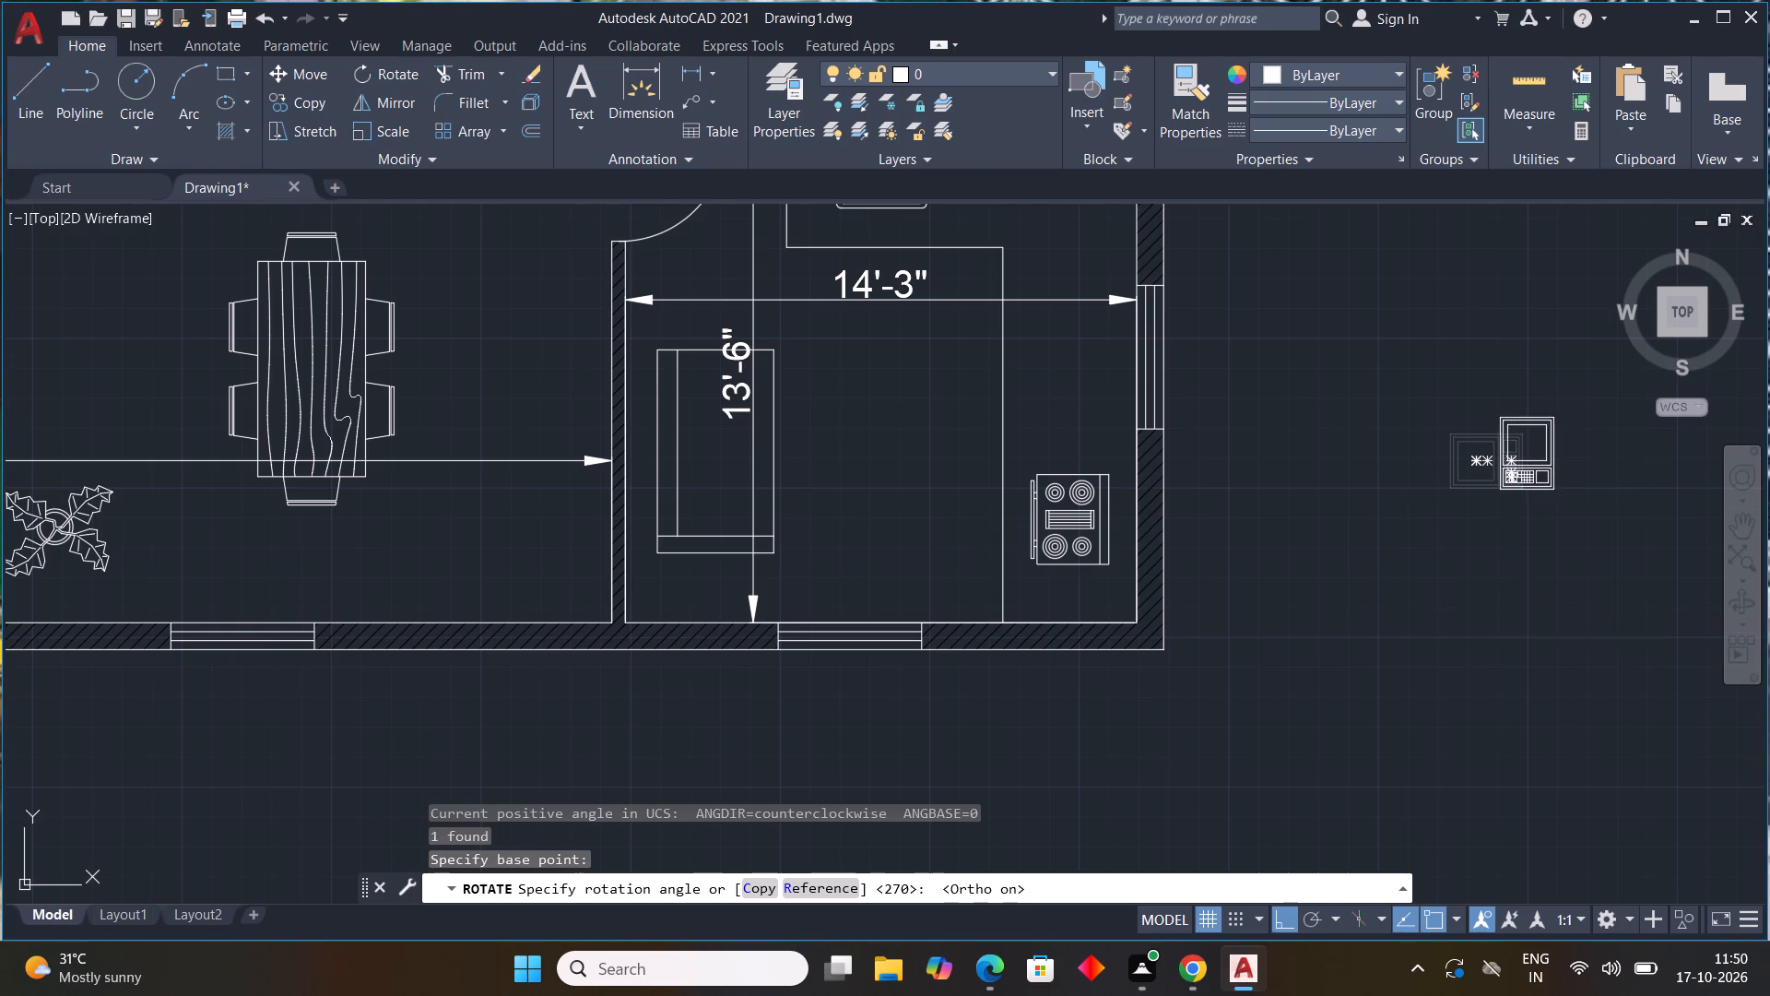
click(1510, 607)
Copy the upright microwave block onto the kitchen's right-hand counter, just above the range.
click(1575, 401)
click(1389, 596)
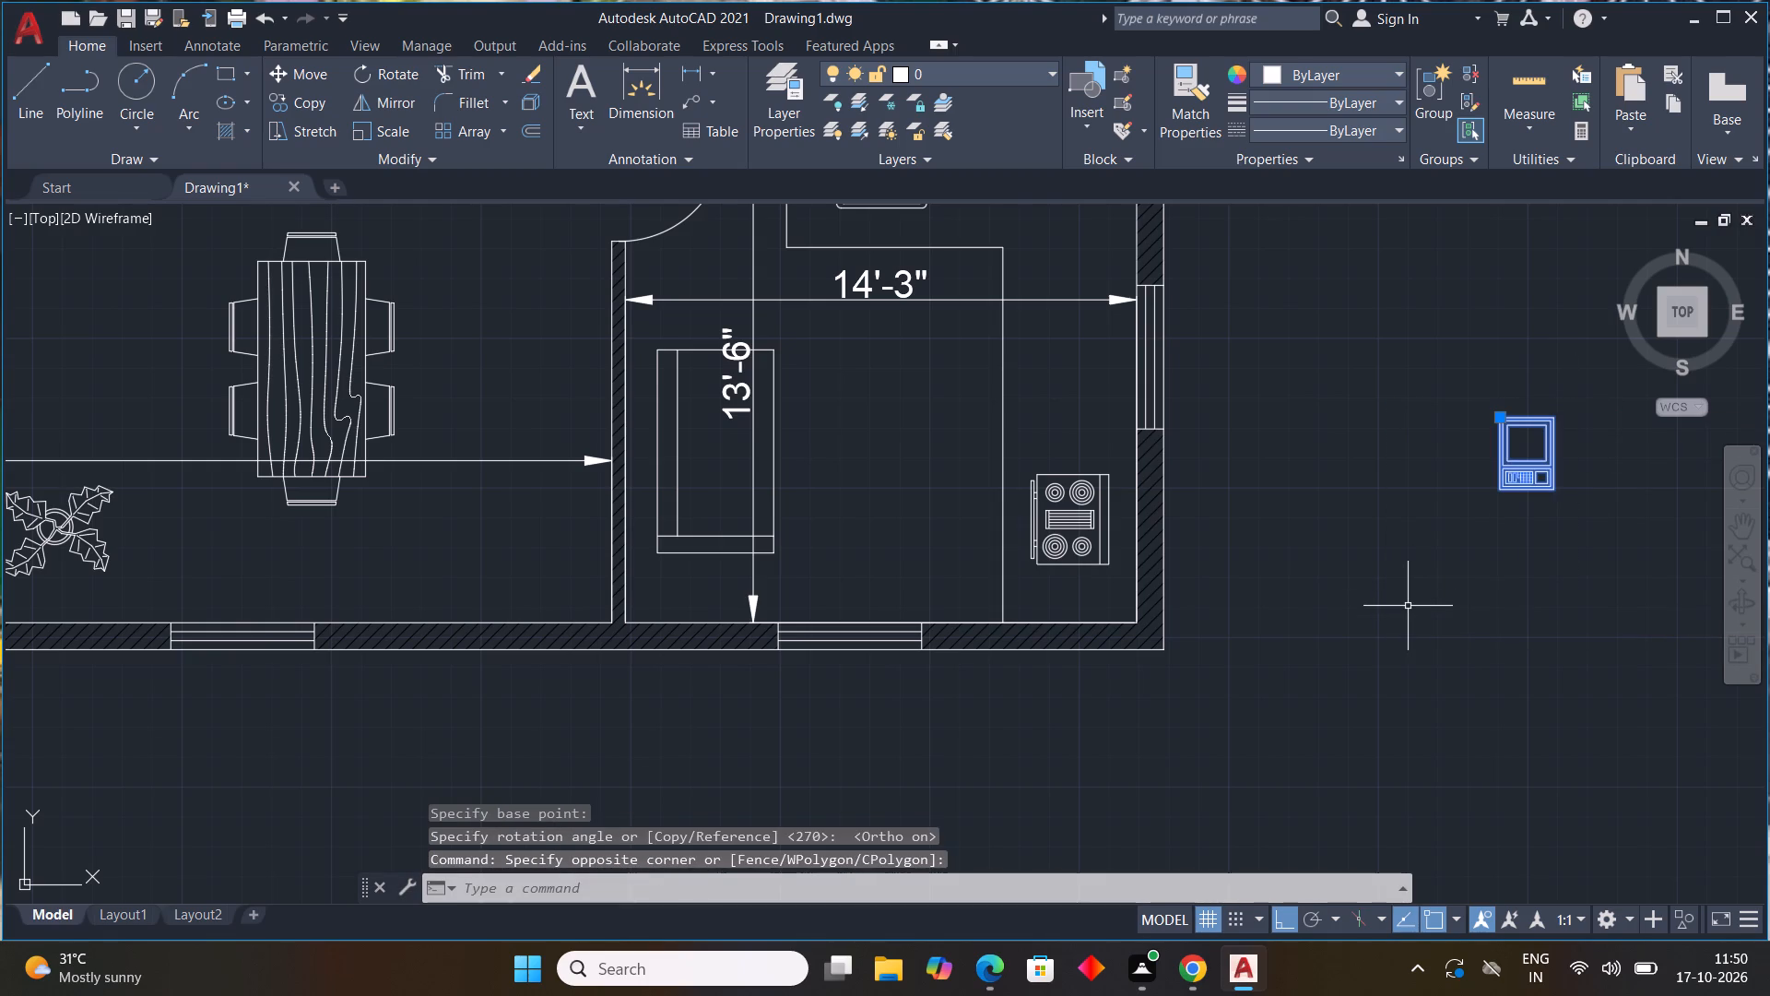
text(CO)
key(space)
click(1506, 493)
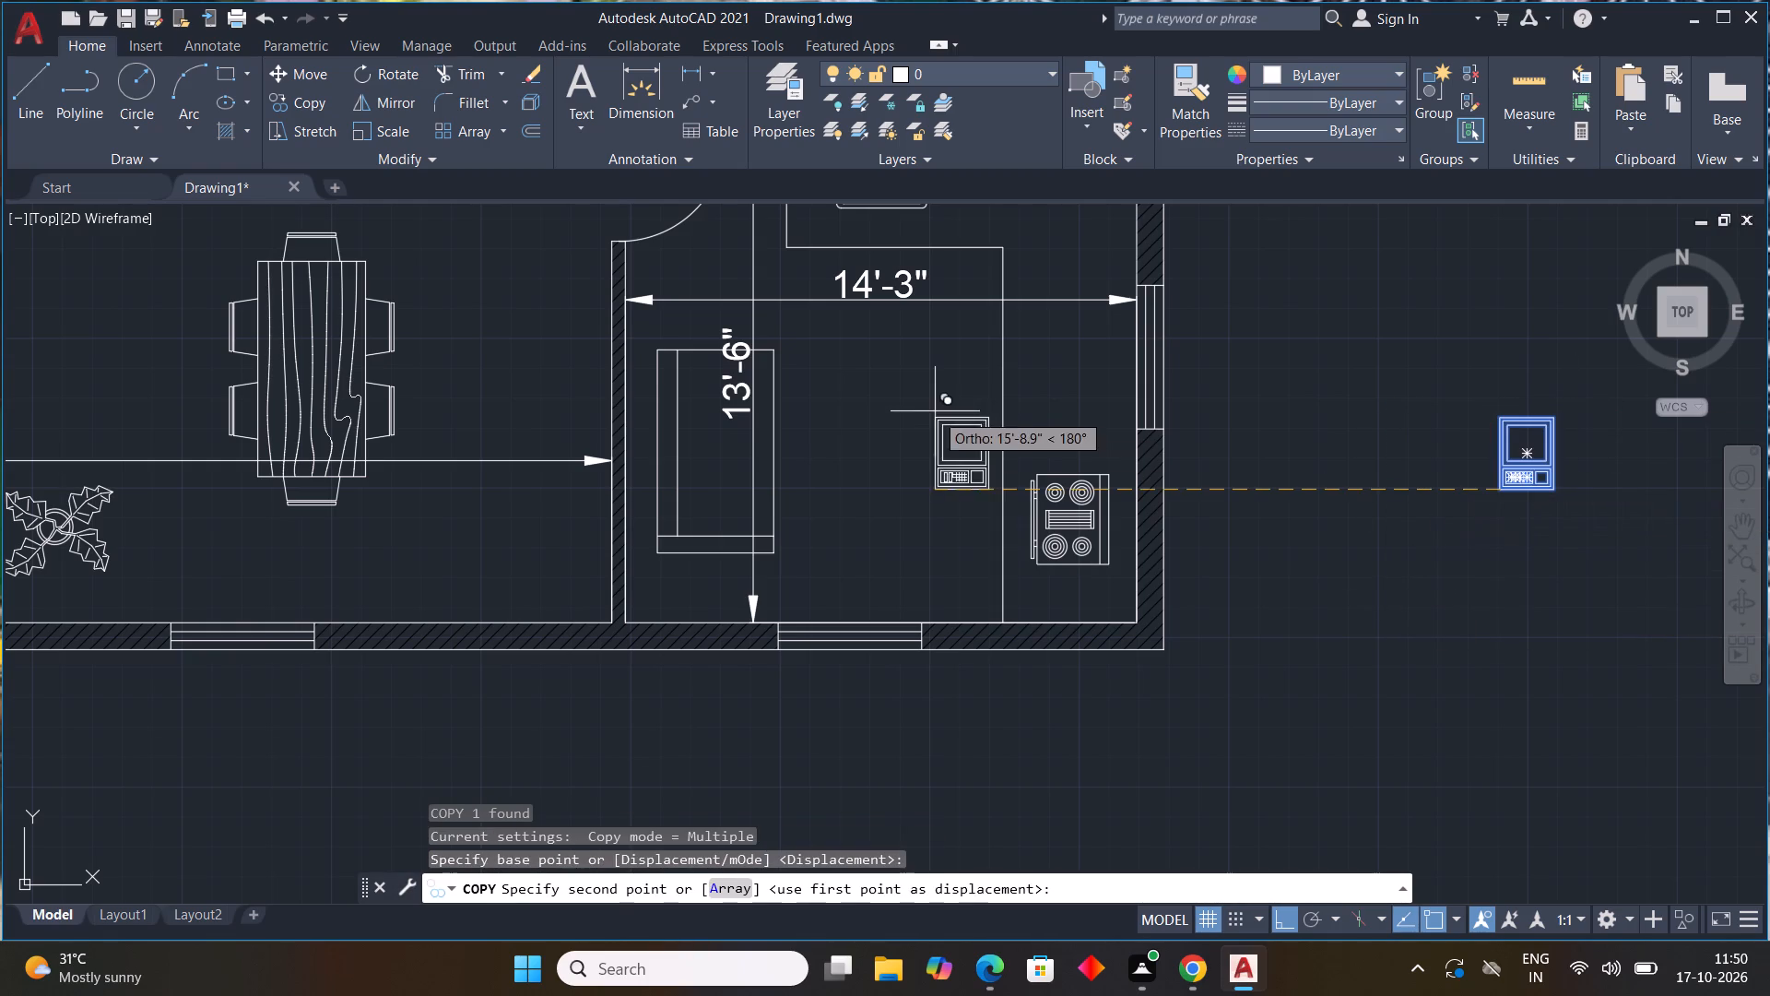
key(F8)
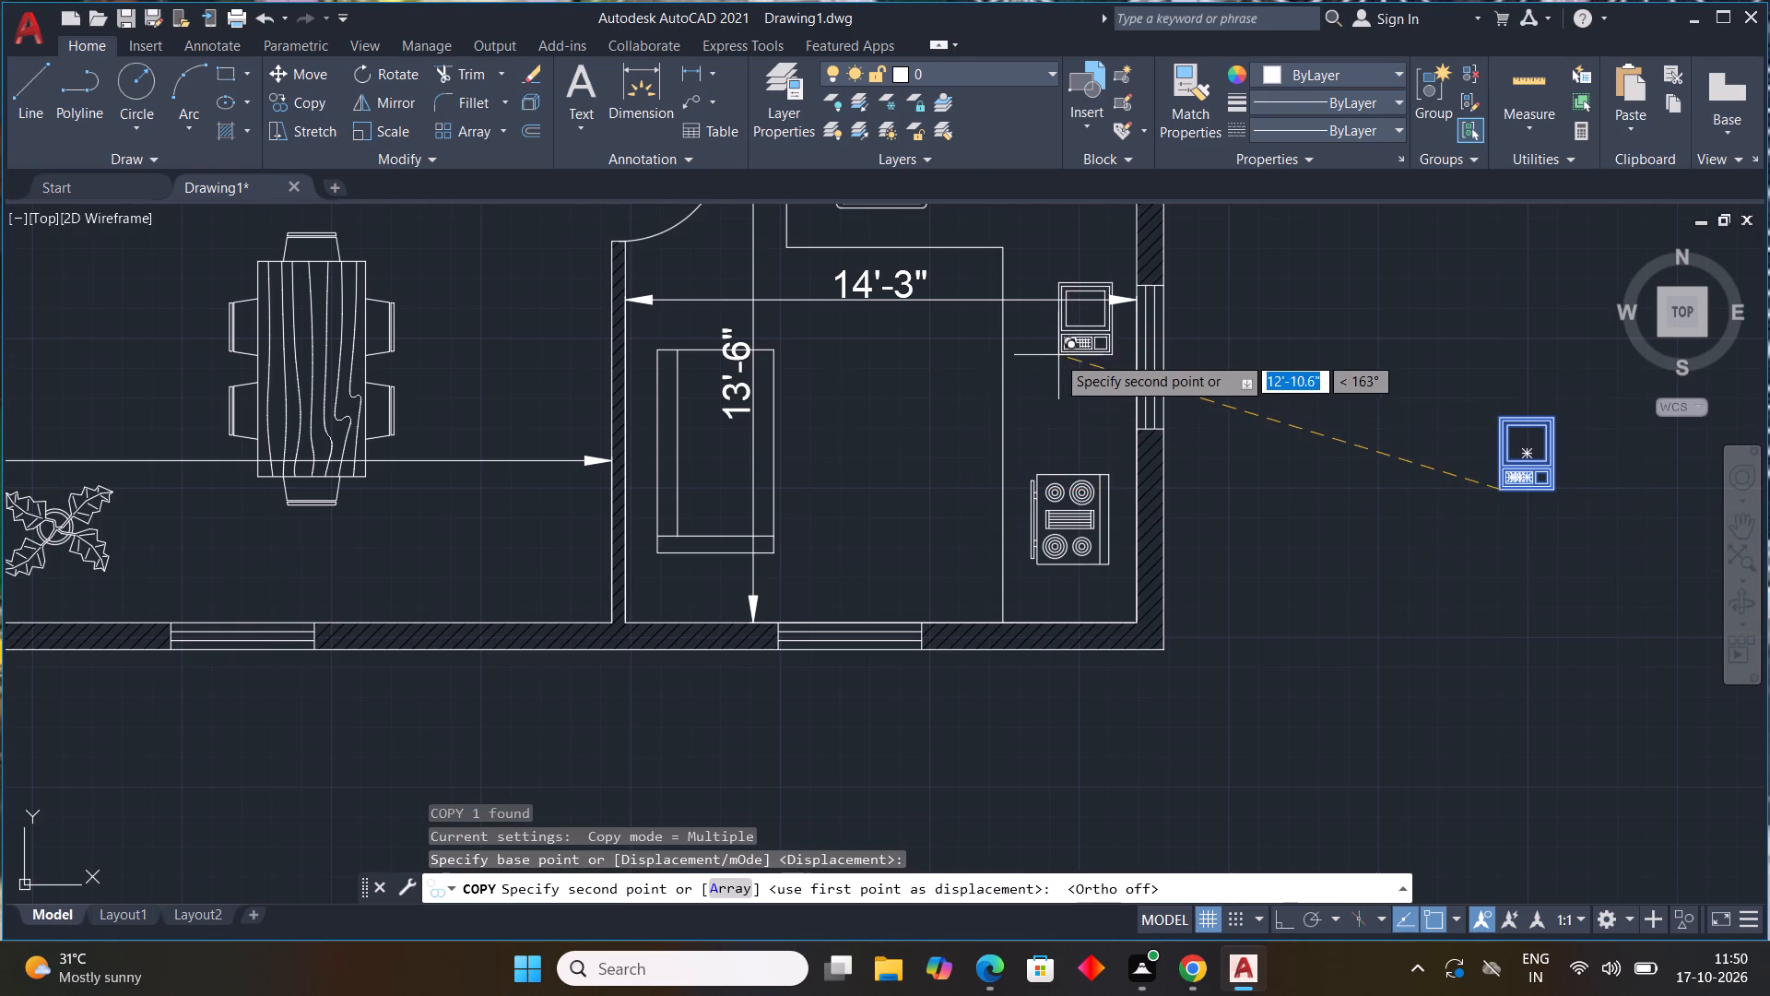
click(1046, 403)
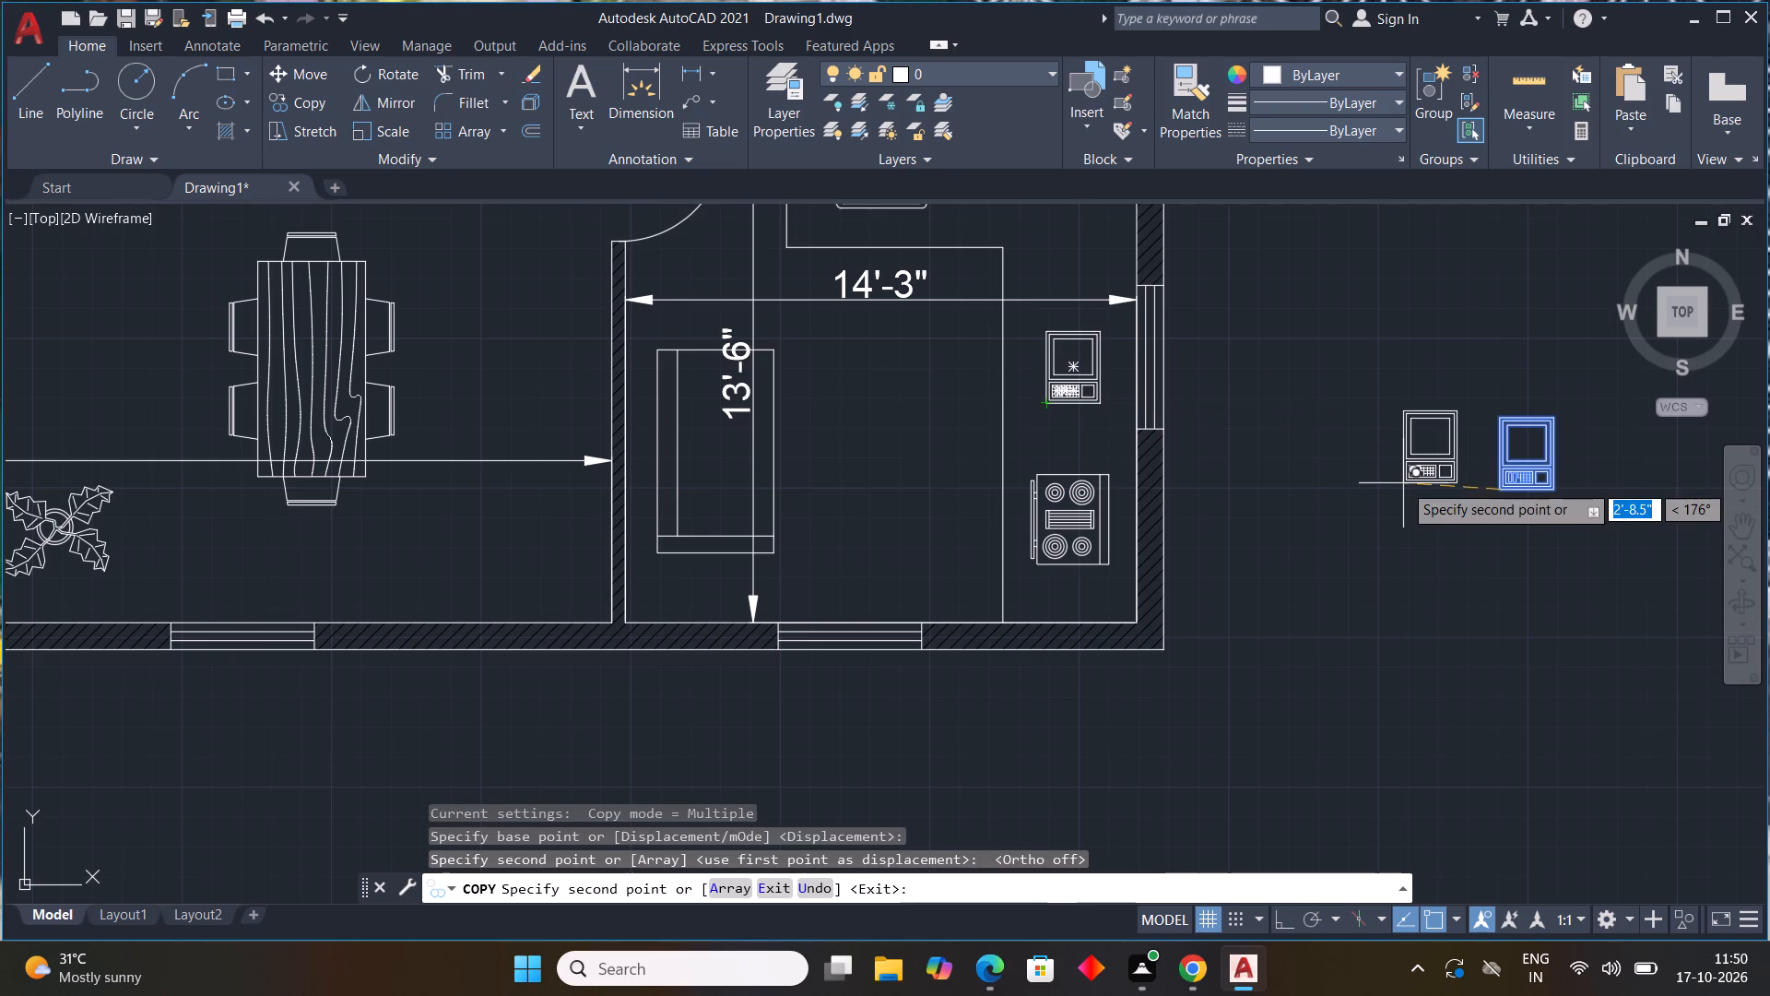
key(Escape)
key(Escape)
Erase all the loose furniture and fixture blocks outside the plan, including the spare microwave.
scroll(1398, 488, down, 3)
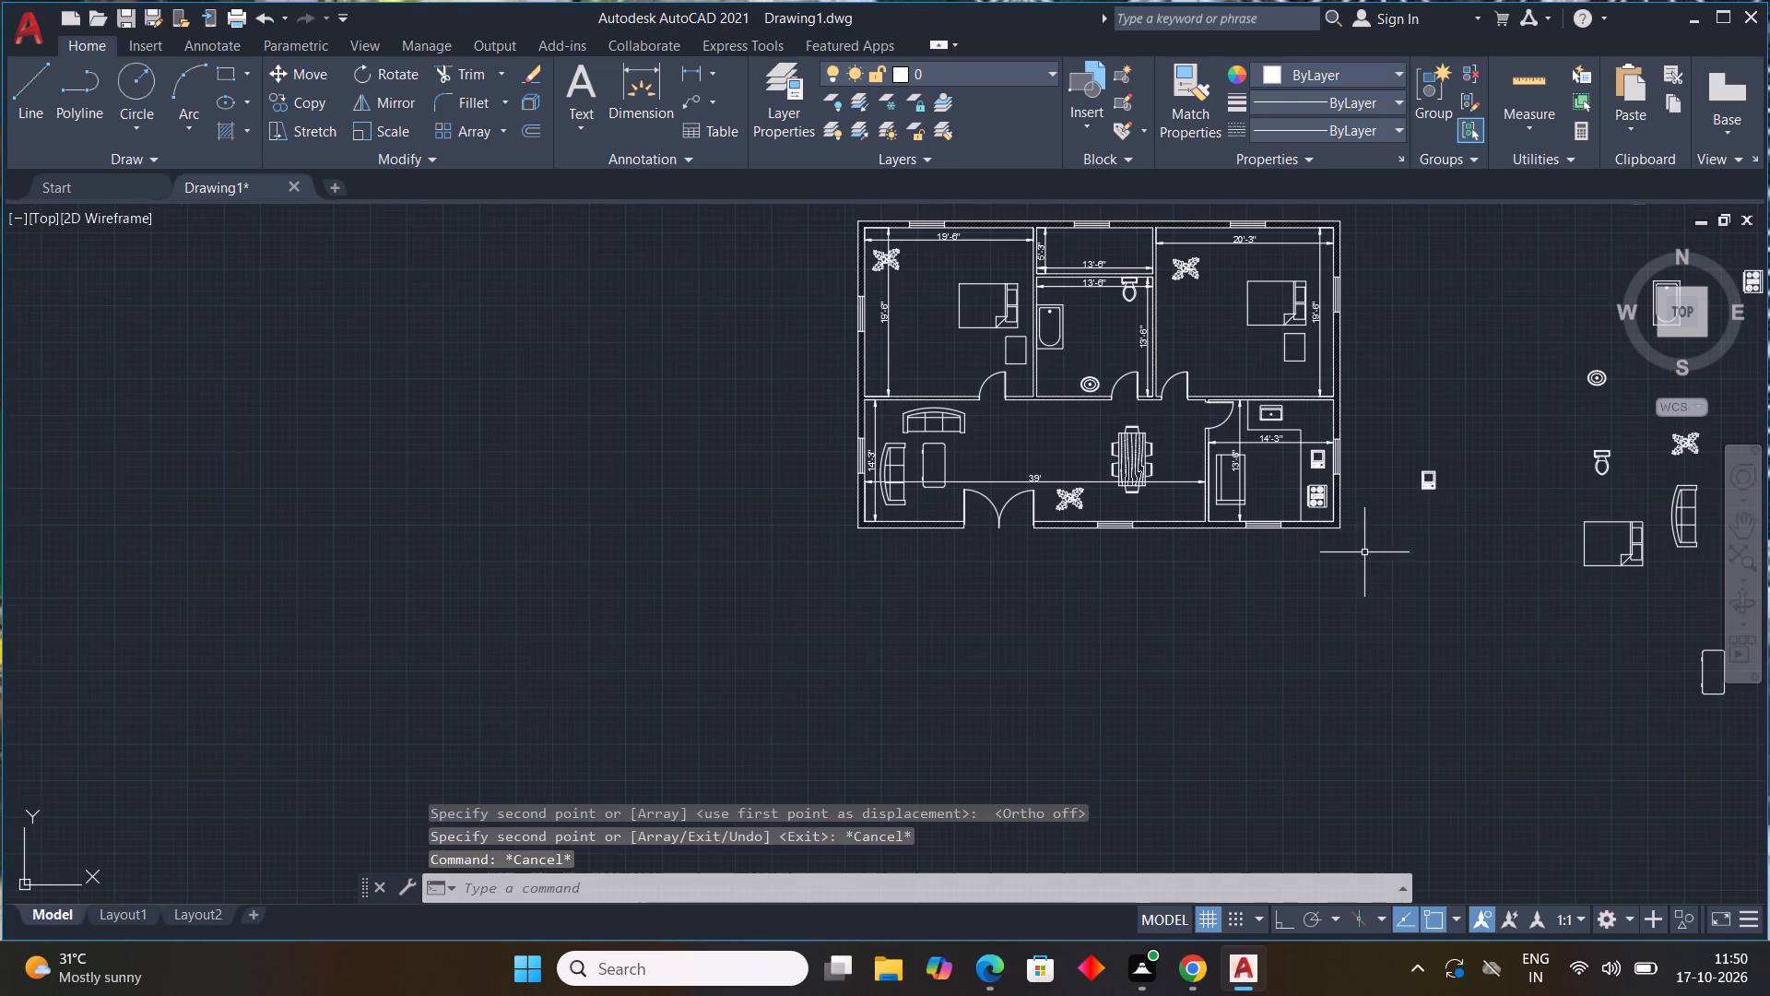
middle_drag(1362, 560, 1359, 562)
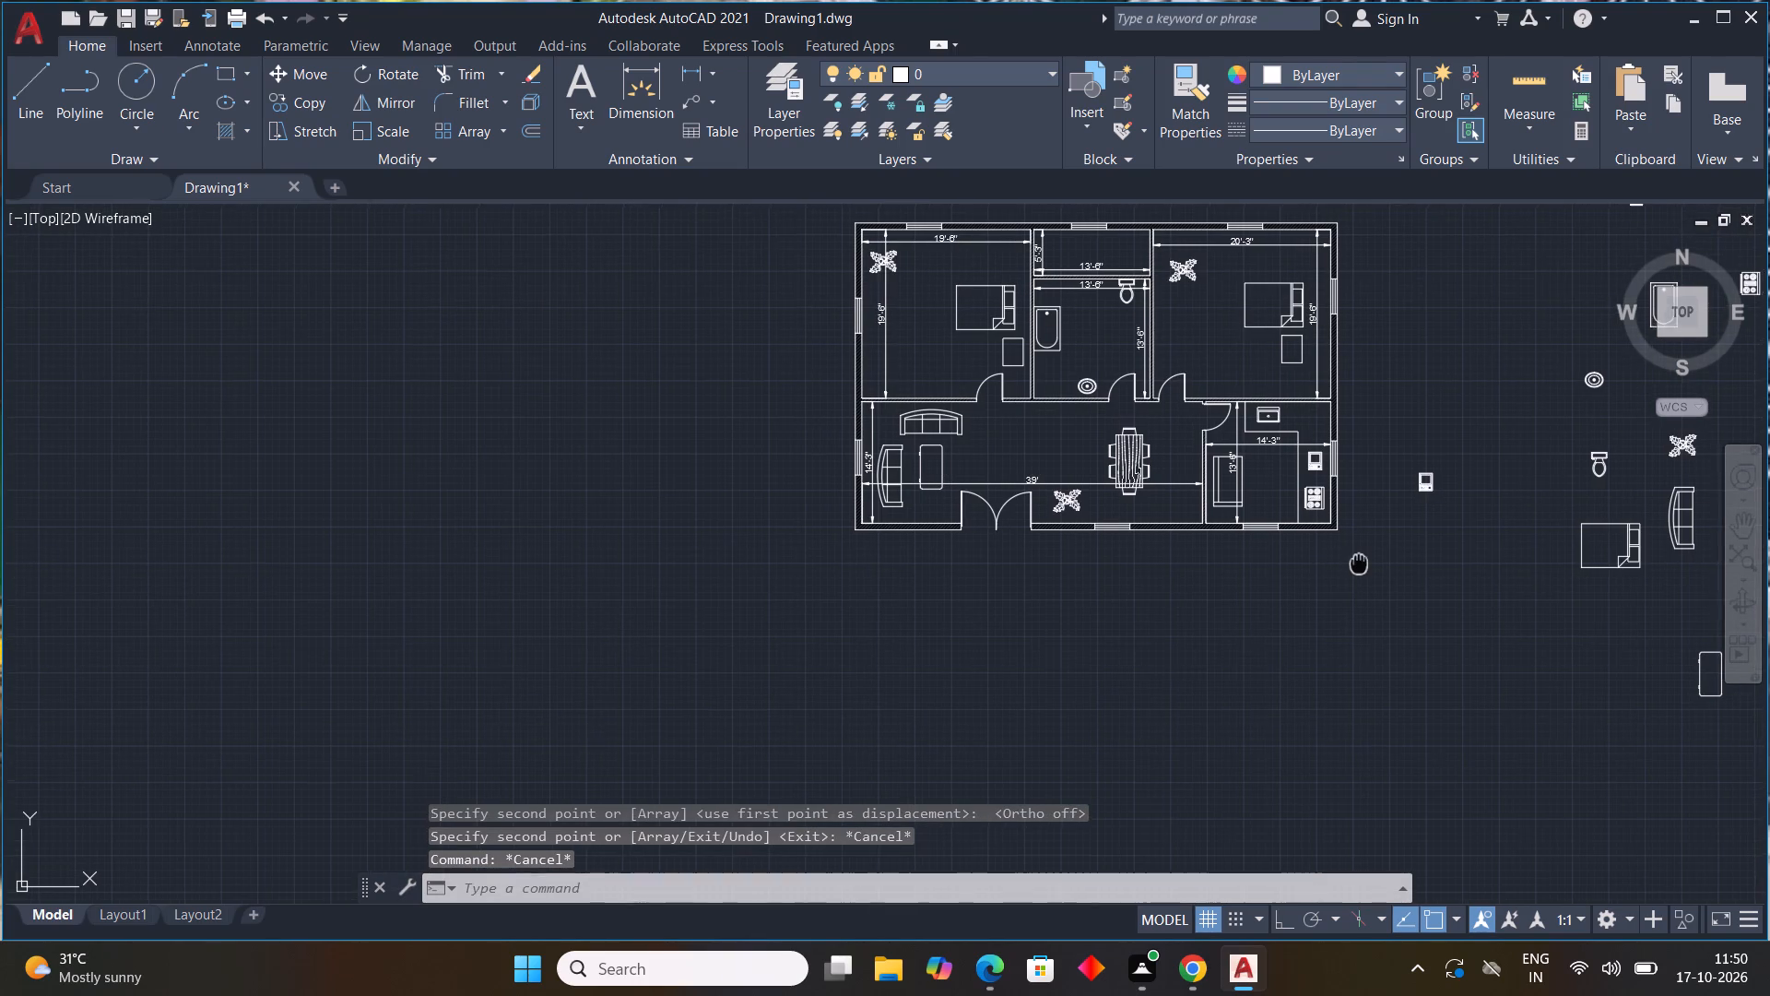
middle_drag(1359, 562, 1334, 582)
scroll(1334, 582, down, 1)
middle_drag(1338, 608, 1108, 581)
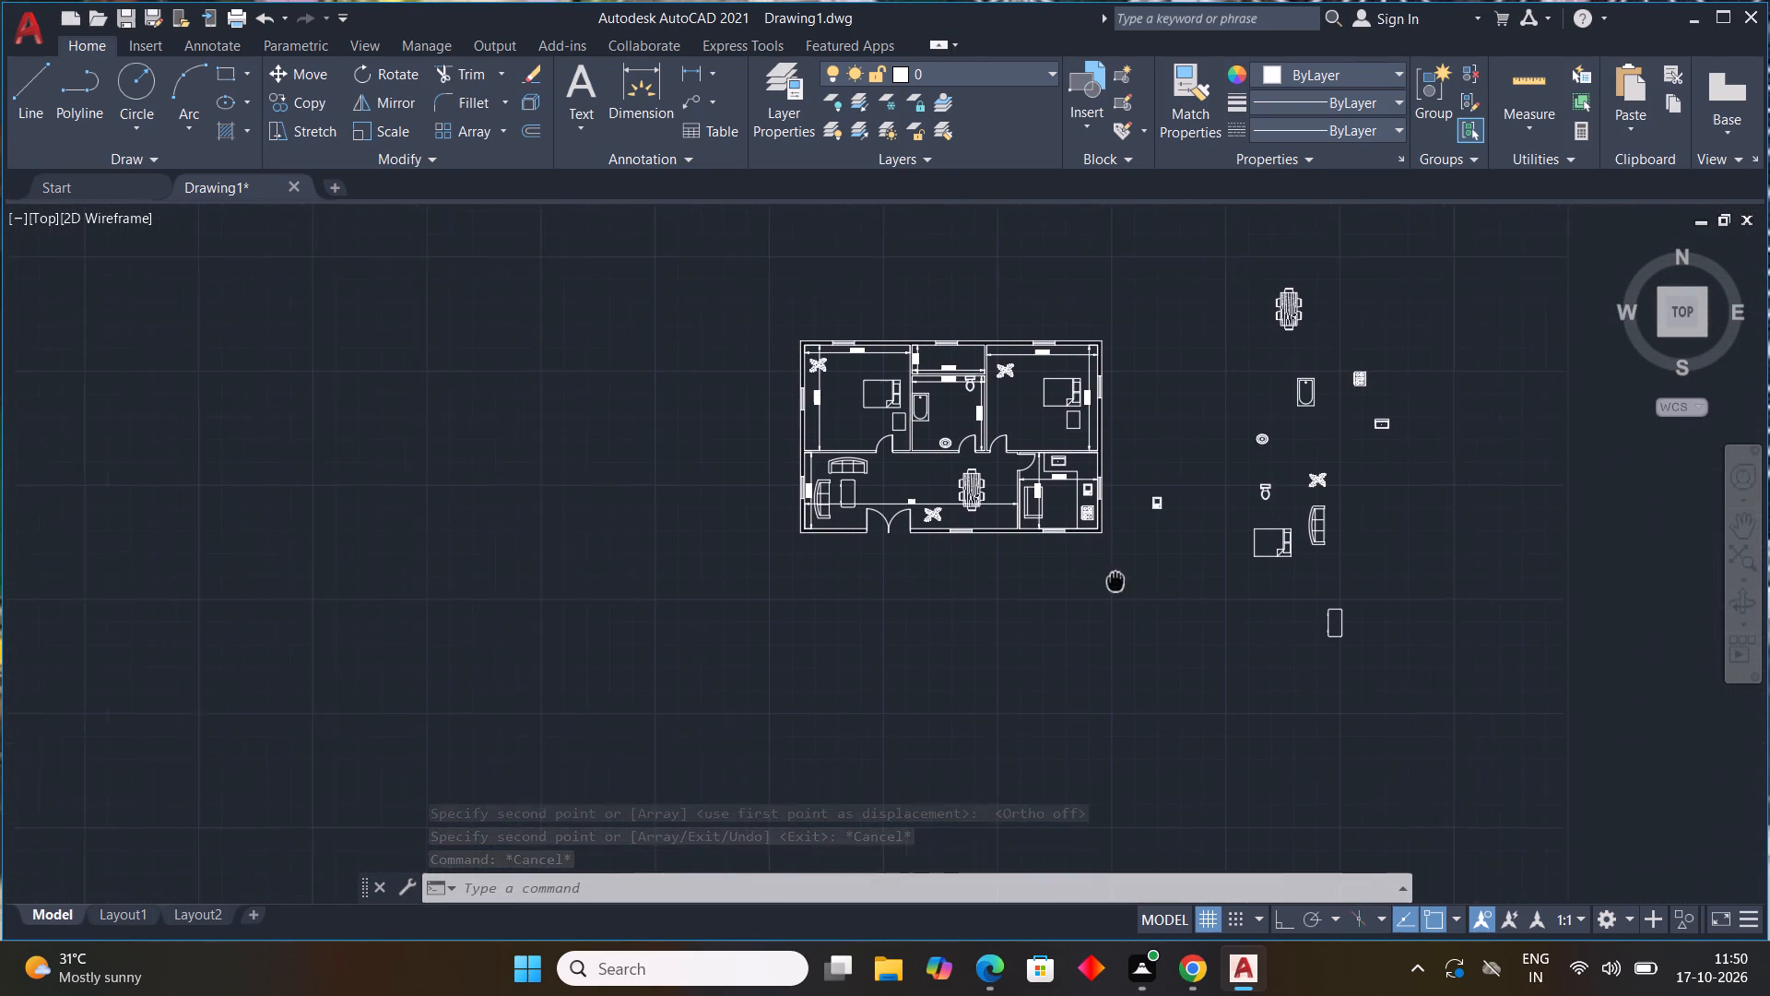
middle_drag(1108, 581, 1080, 595)
click(1431, 284)
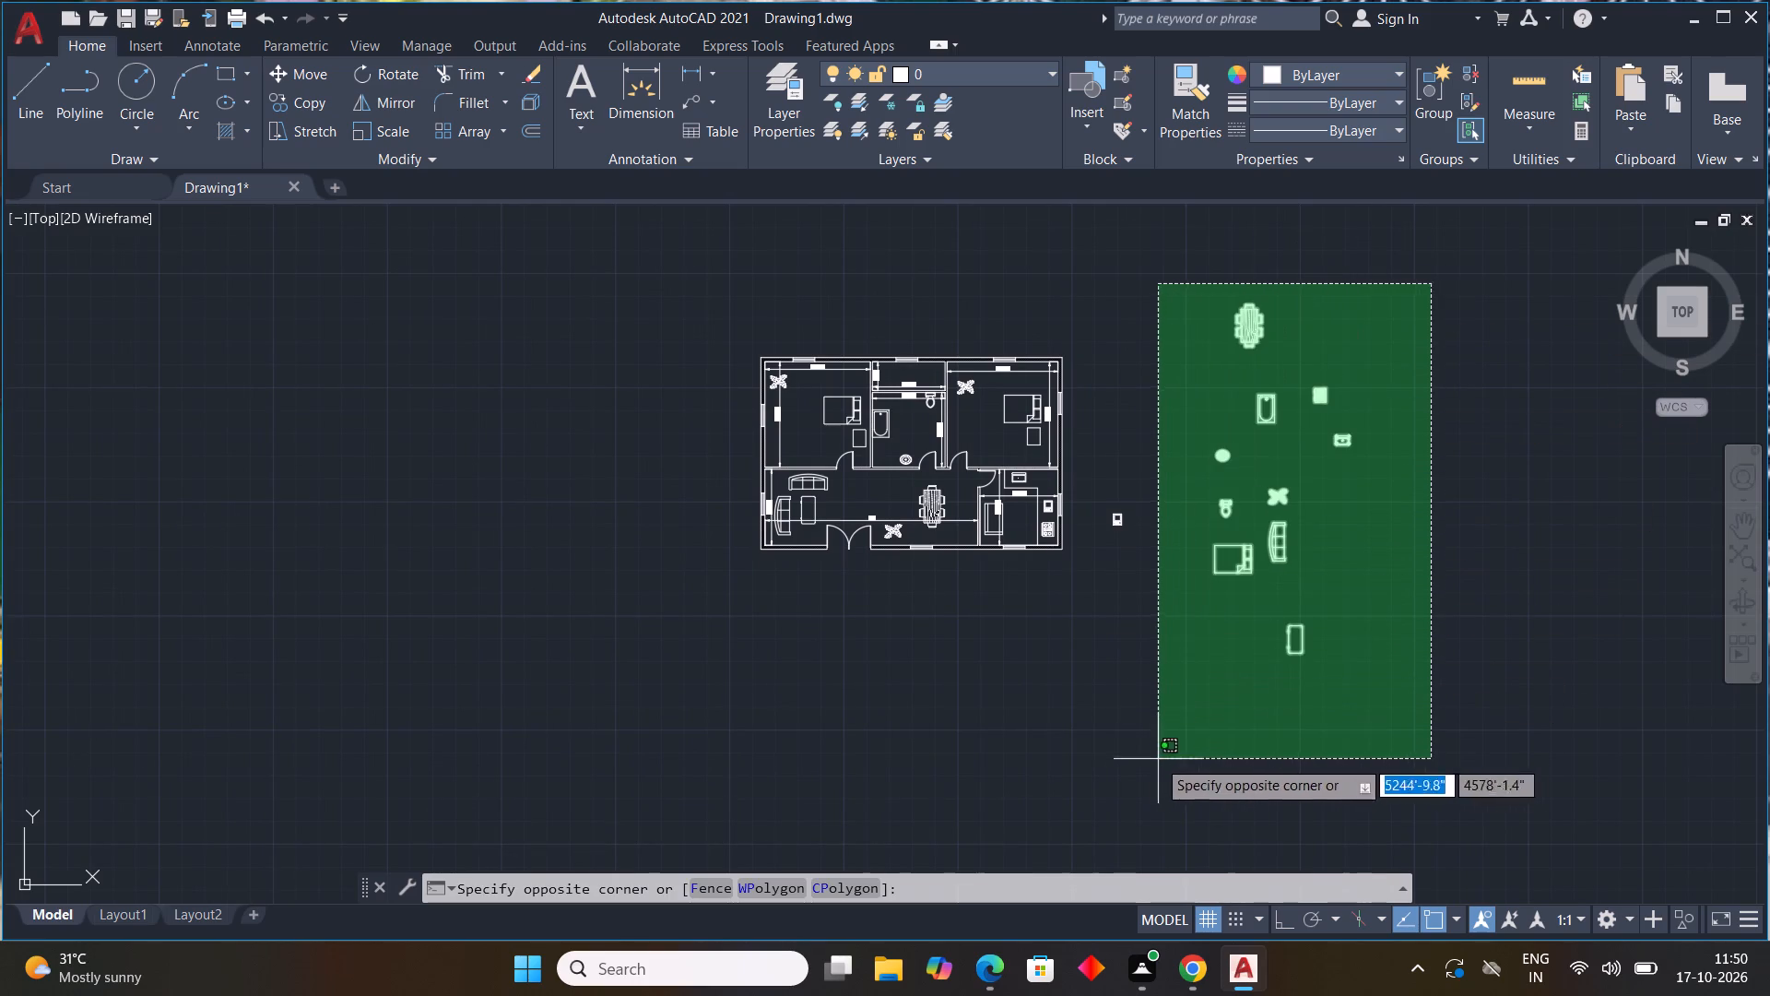
click(1113, 790)
key(Delete)
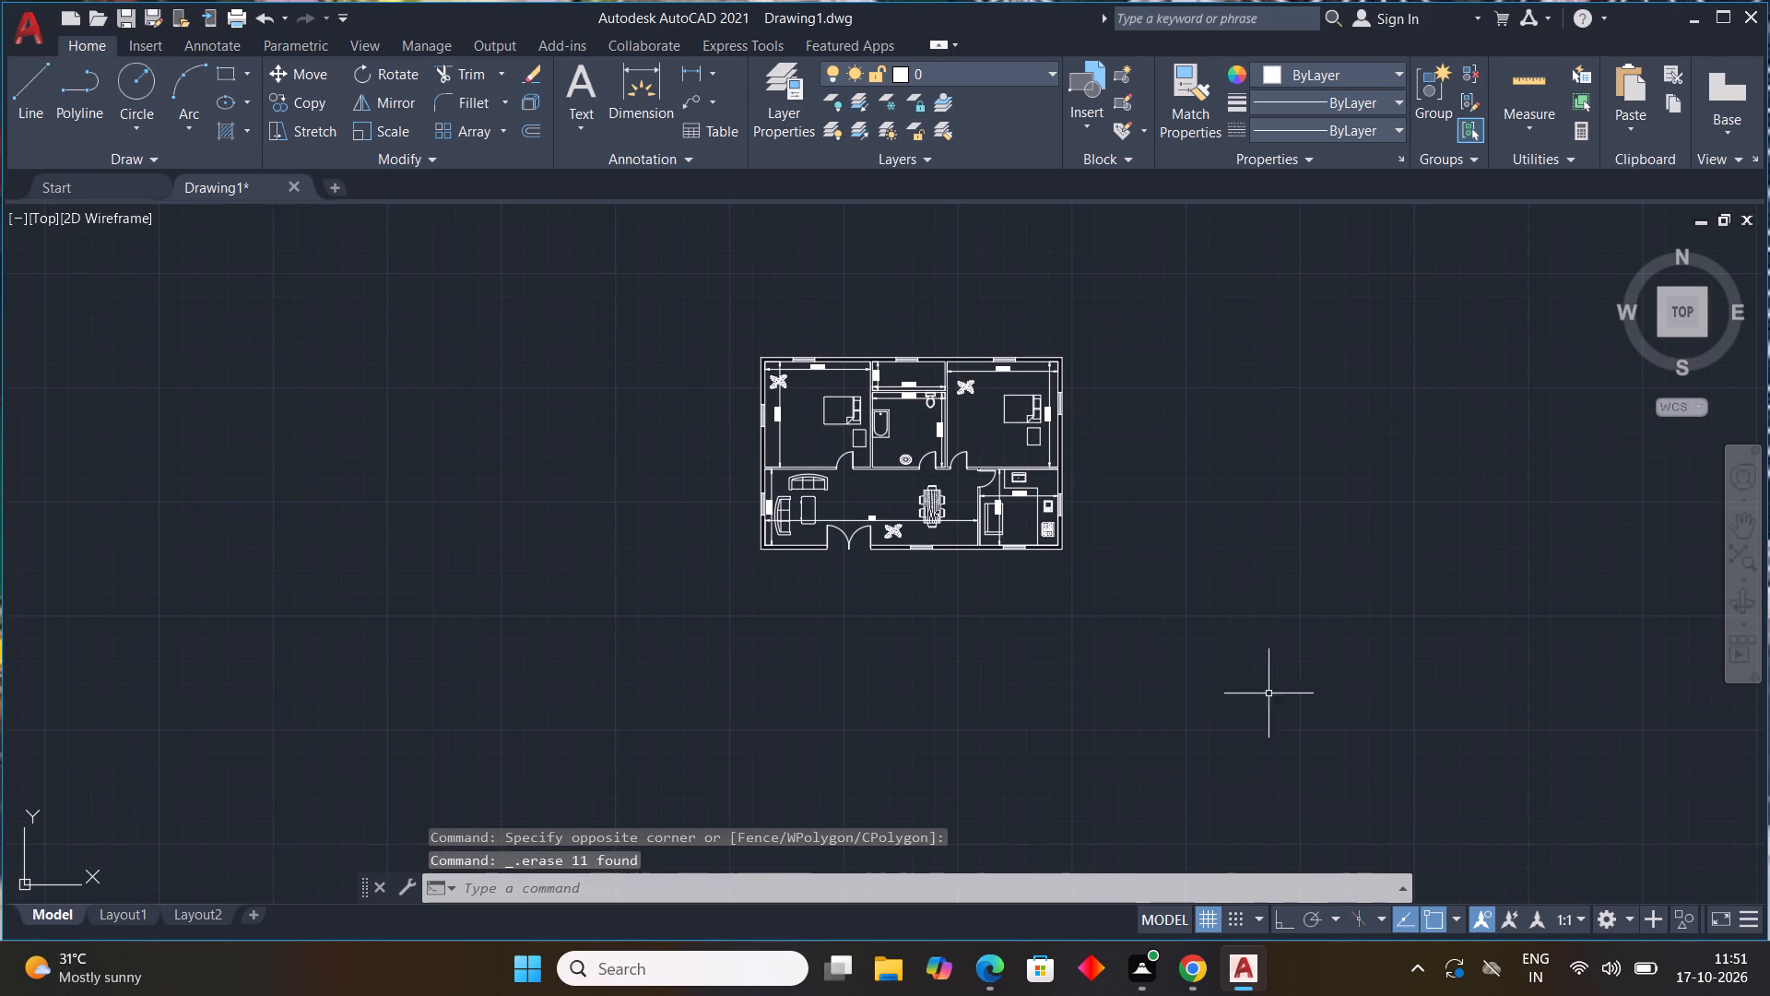
Add the multiline text label BED ROOM 1 below the bed in the left bedroom.
scroll(820, 489, up, 3)
middle_drag(863, 551, 916, 690)
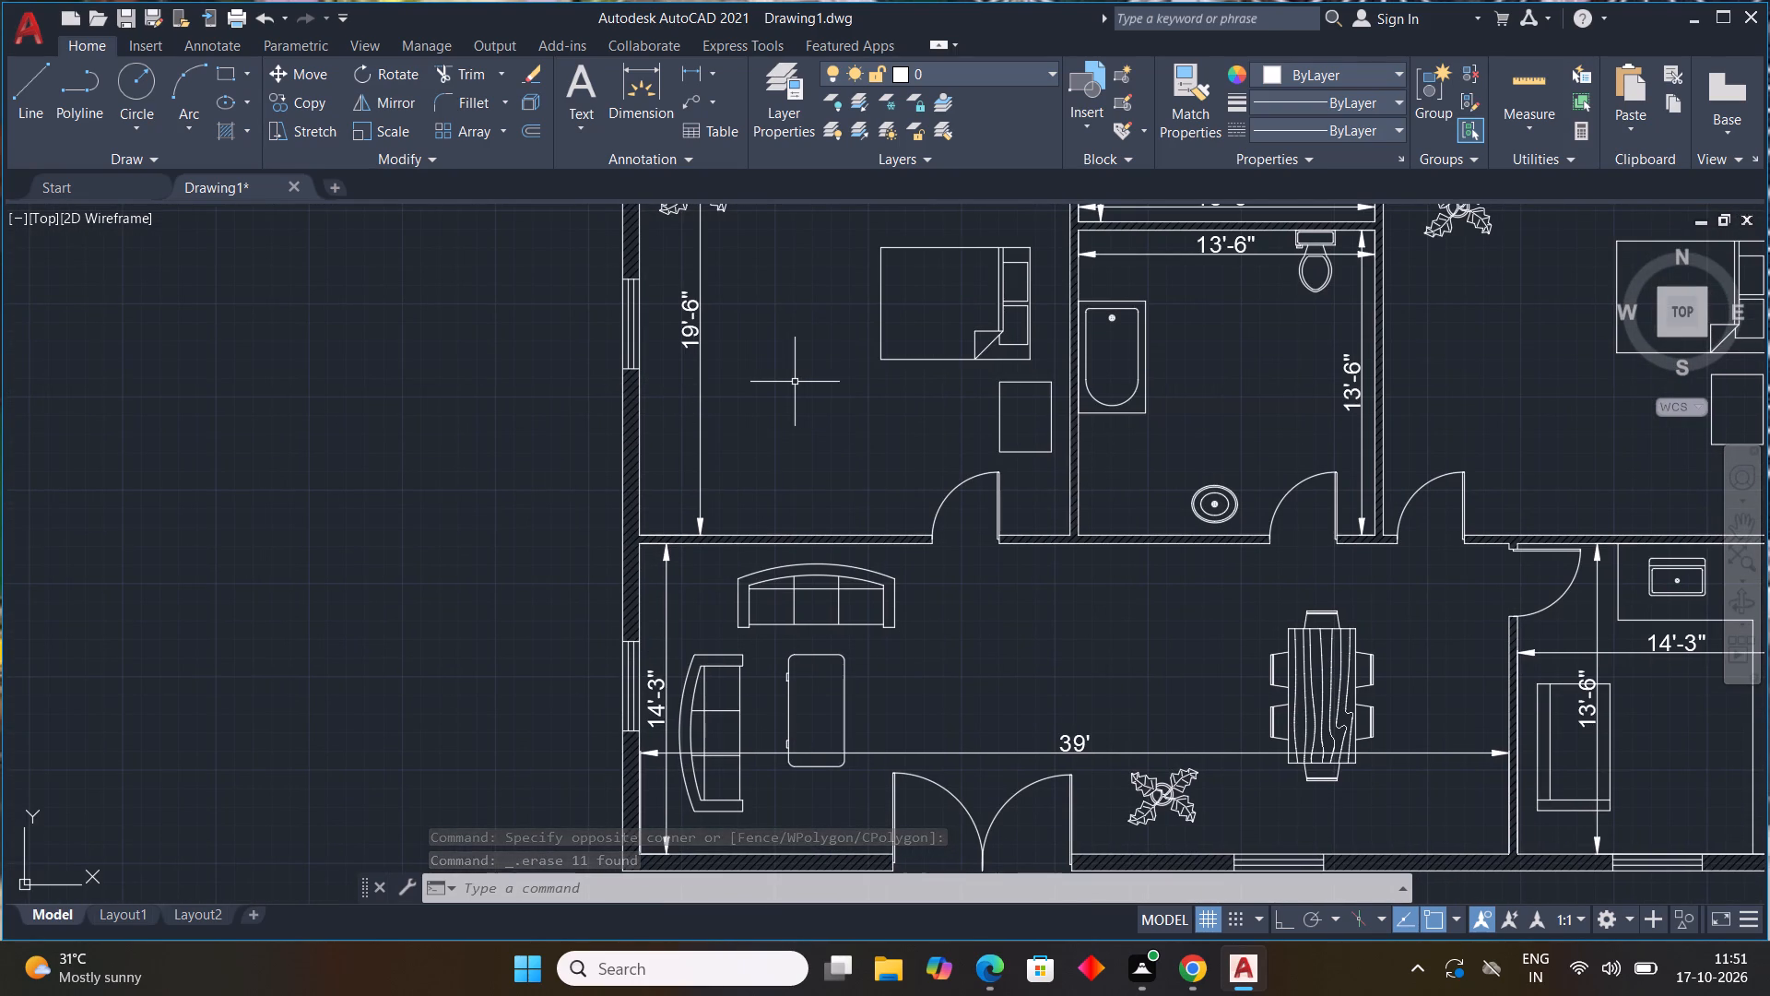
double_click(586, 92)
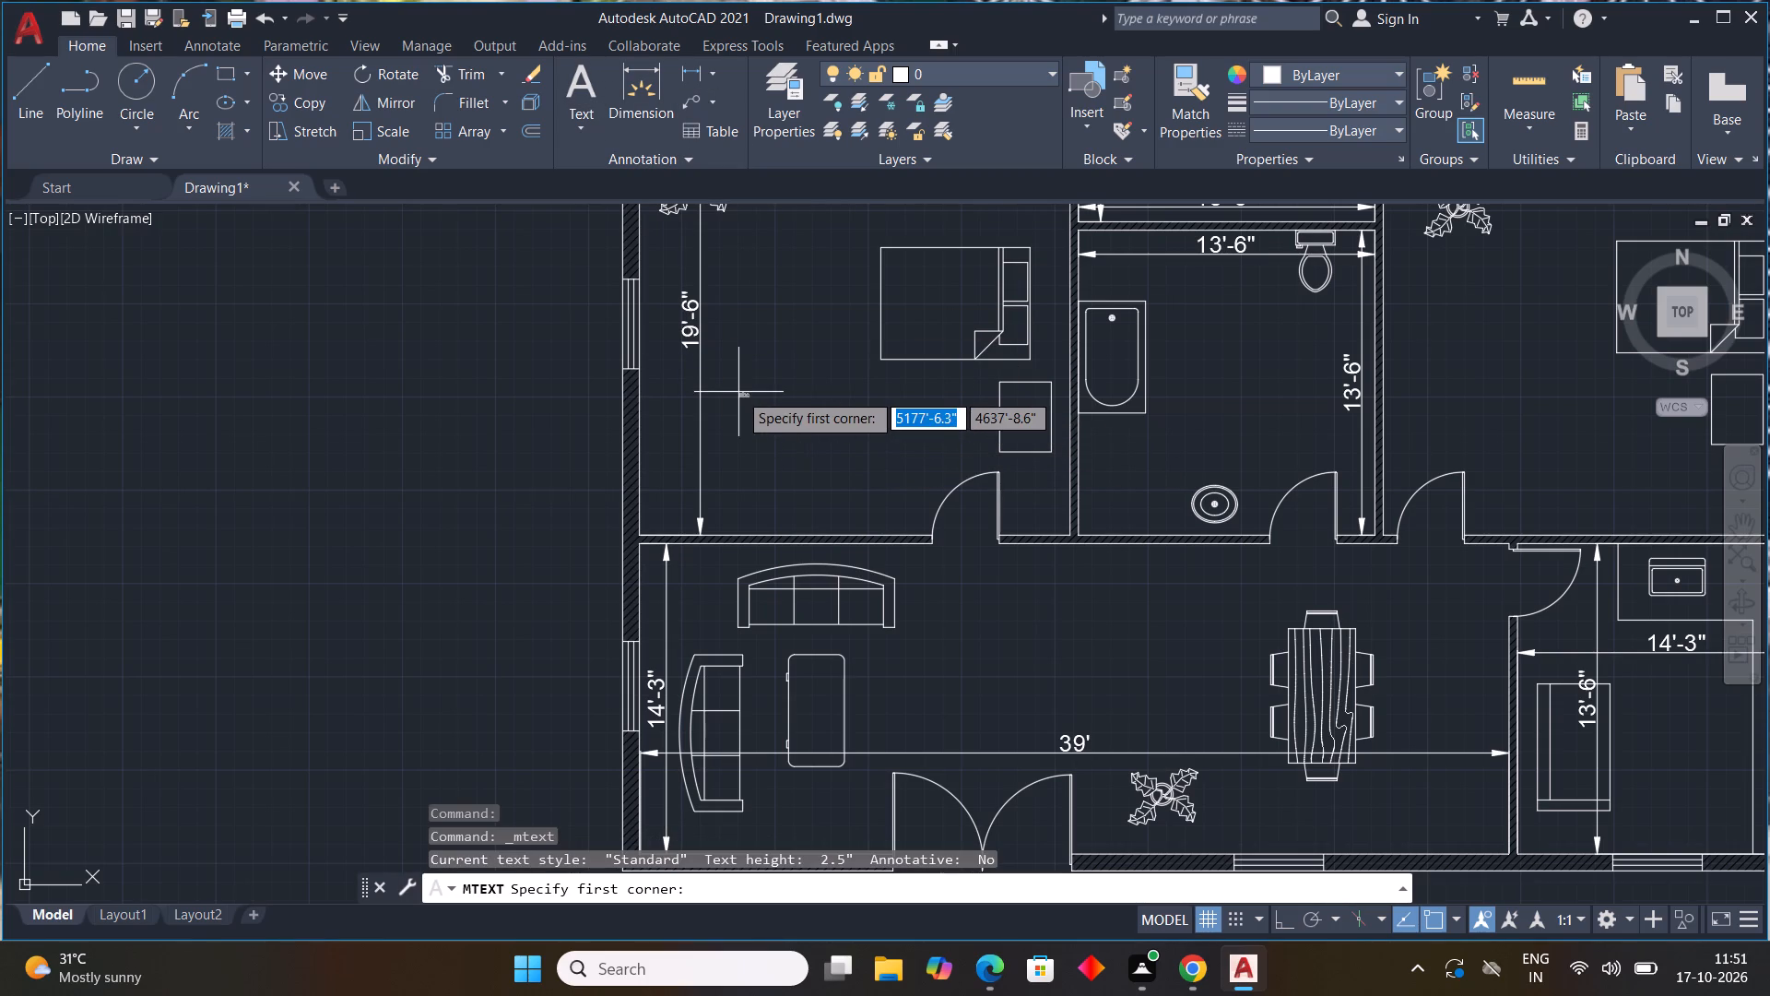
click(738, 394)
click(956, 461)
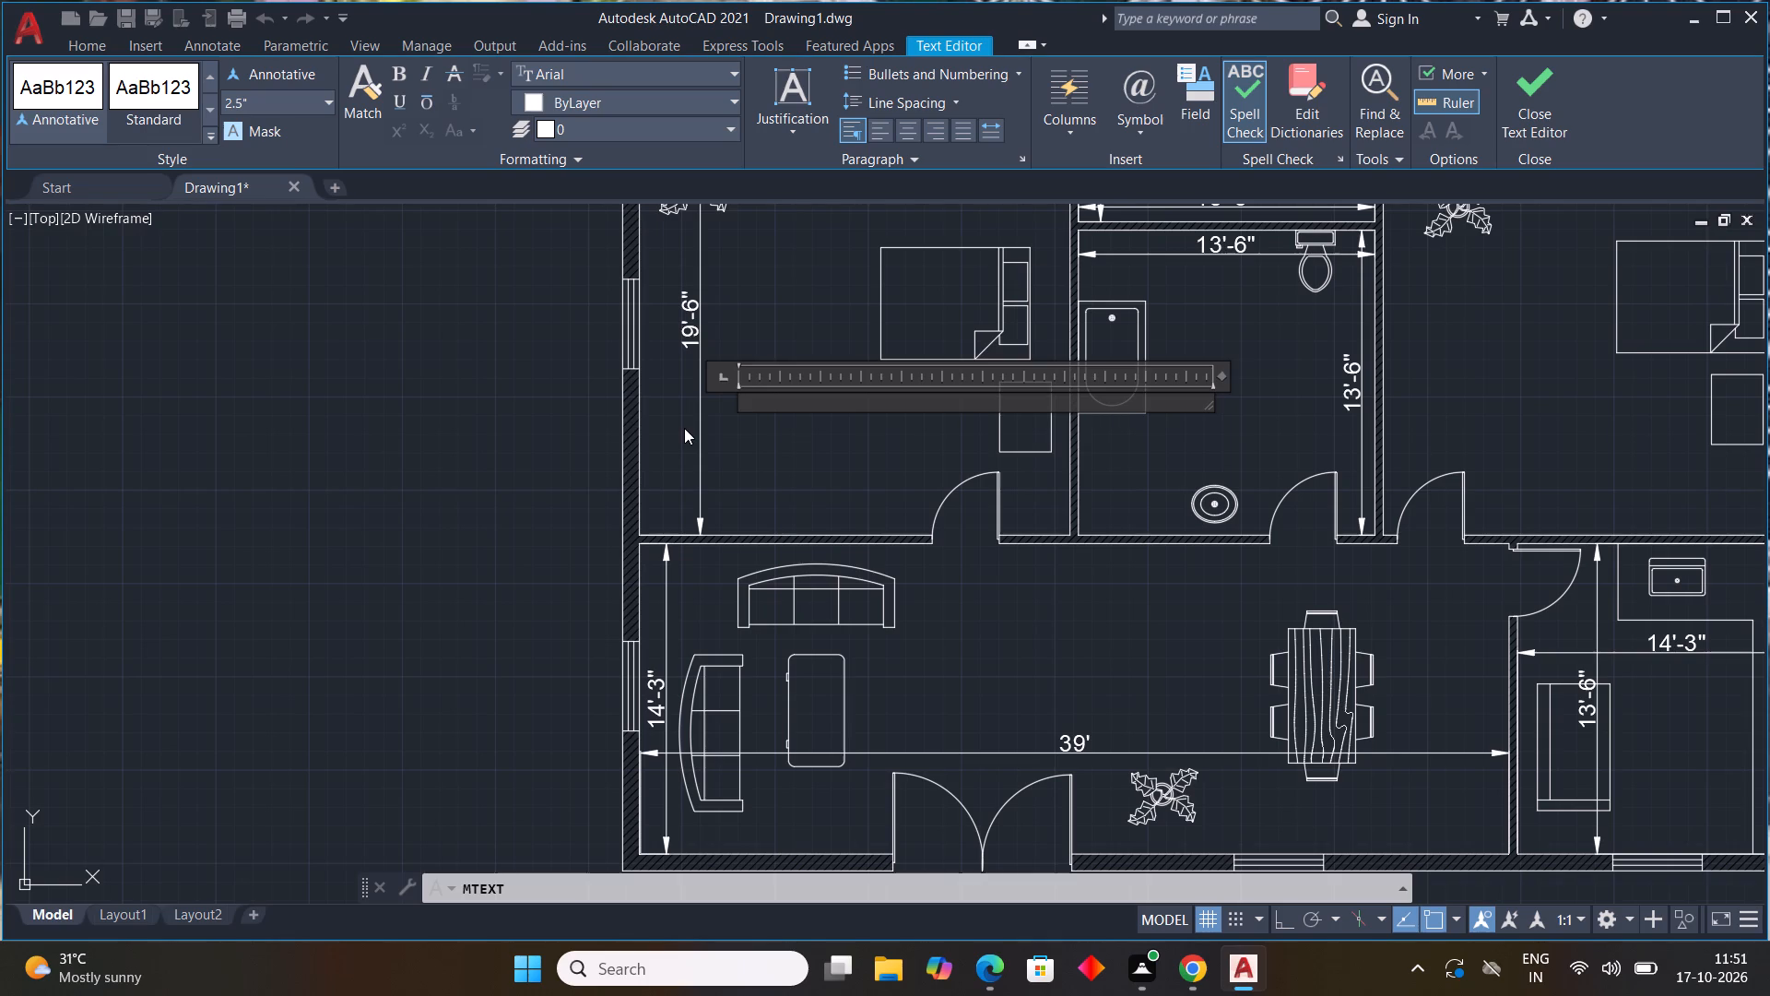
text(BED)
key(space)
text(ROOM)
key(space)
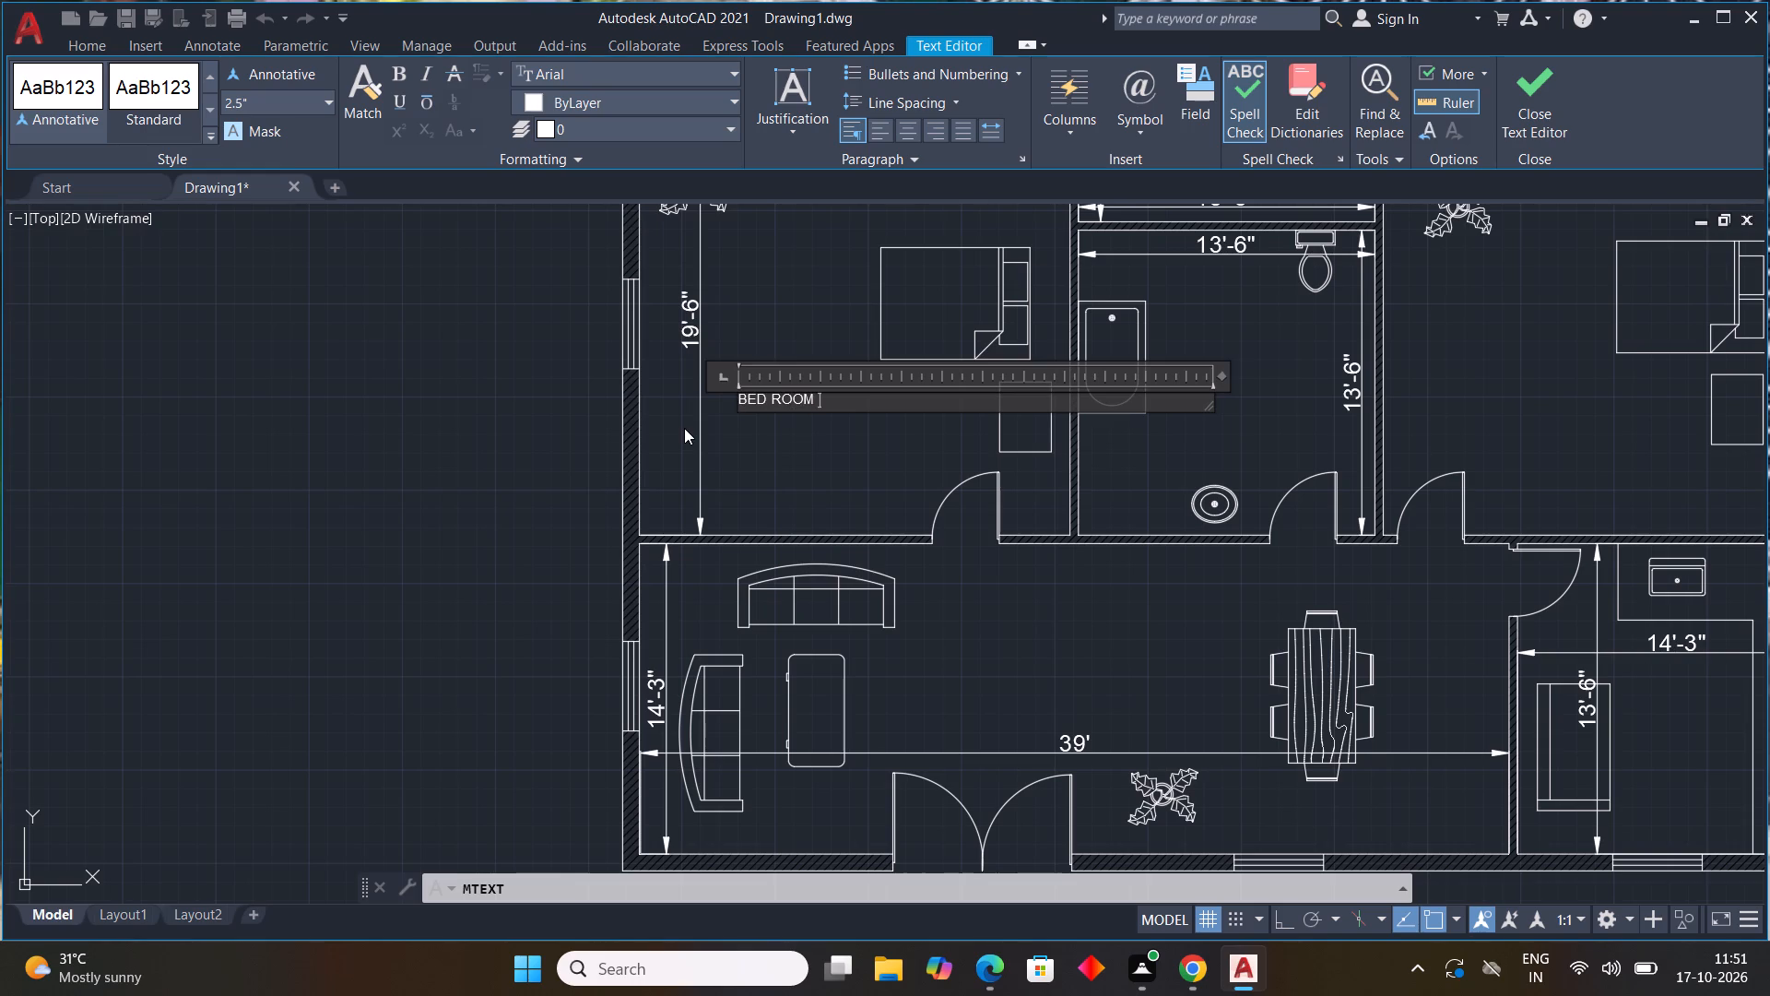
text(1)
click(950, 447)
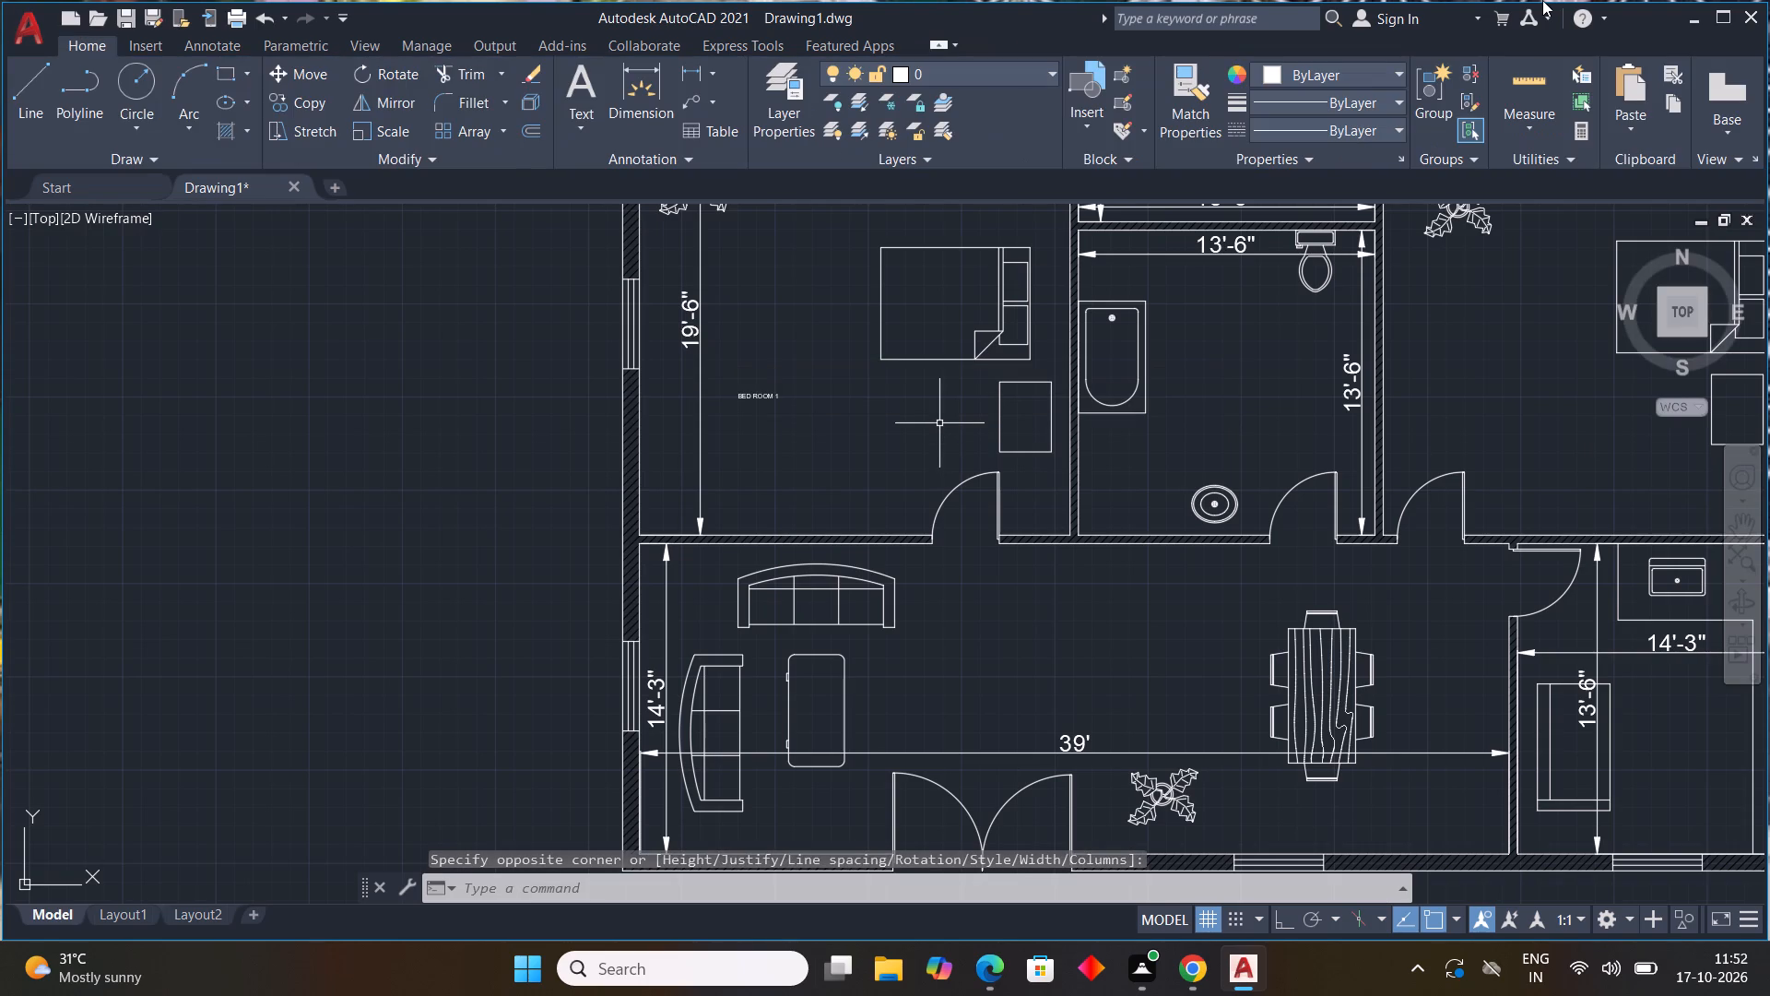
Set the text height of the BED ROOM 1 label to 9".
click(759, 395)
right_click(760, 395)
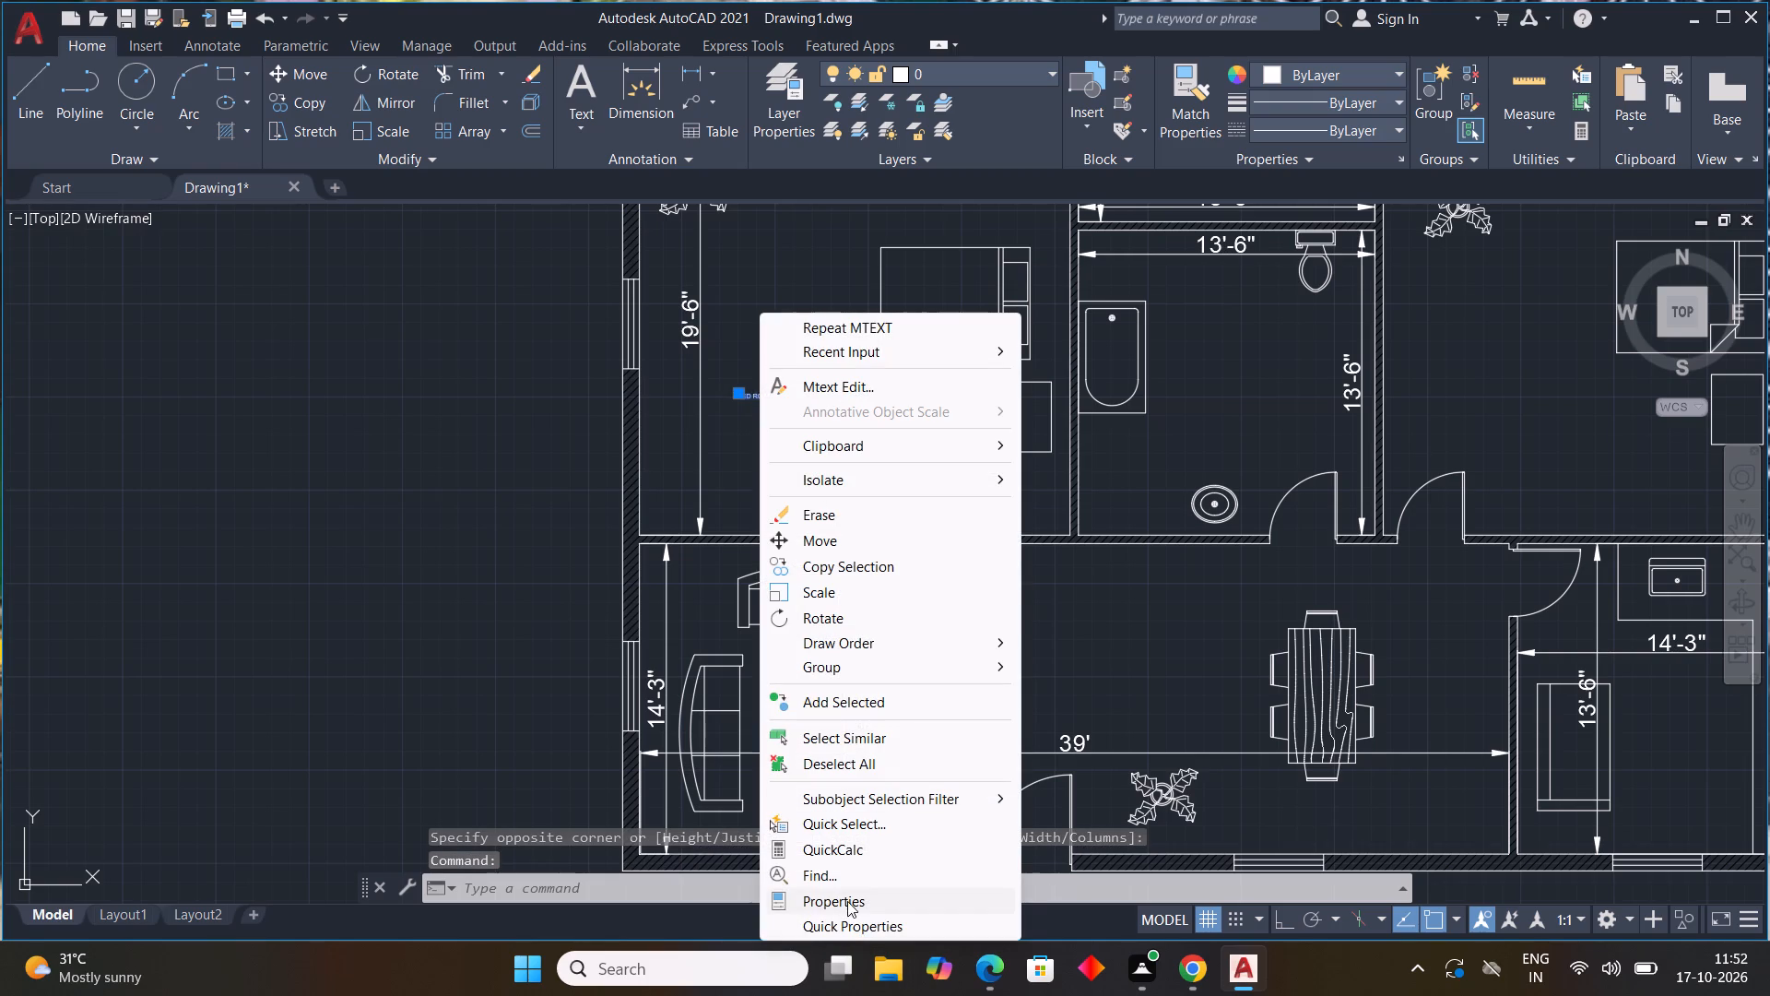
click(847, 901)
scroll(183, 237, down, 3)
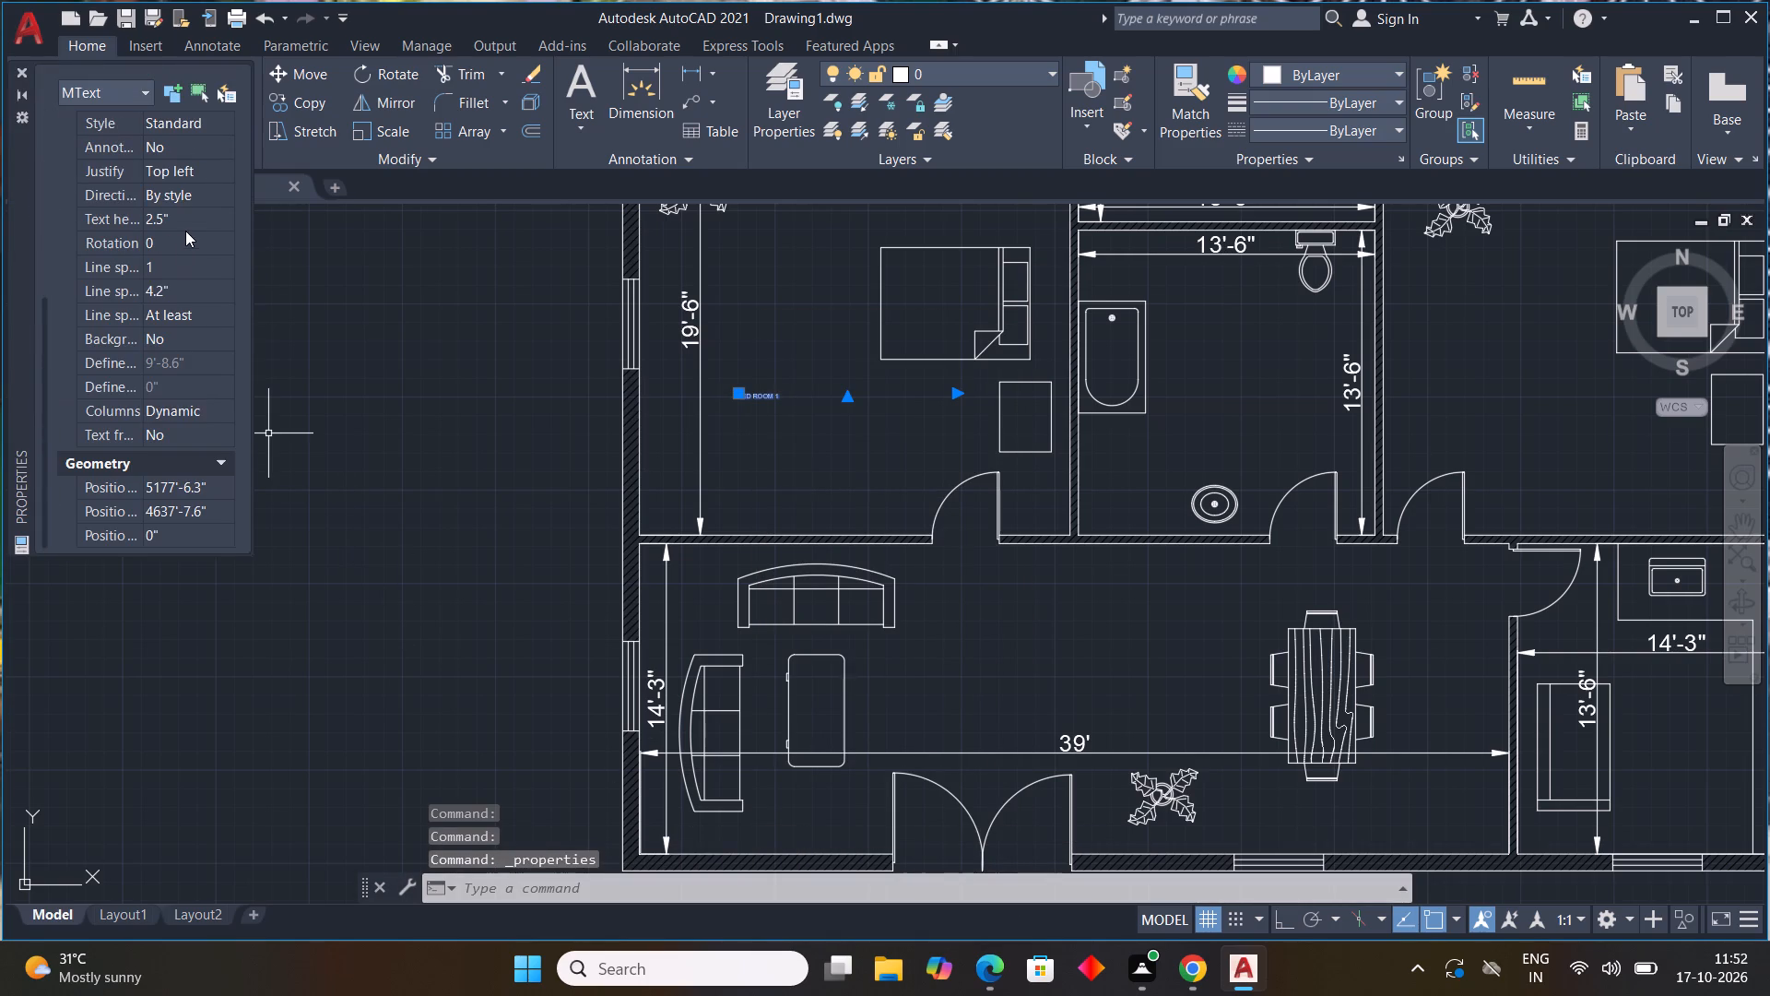
click(186, 230)
drag(188, 225, 83, 195)
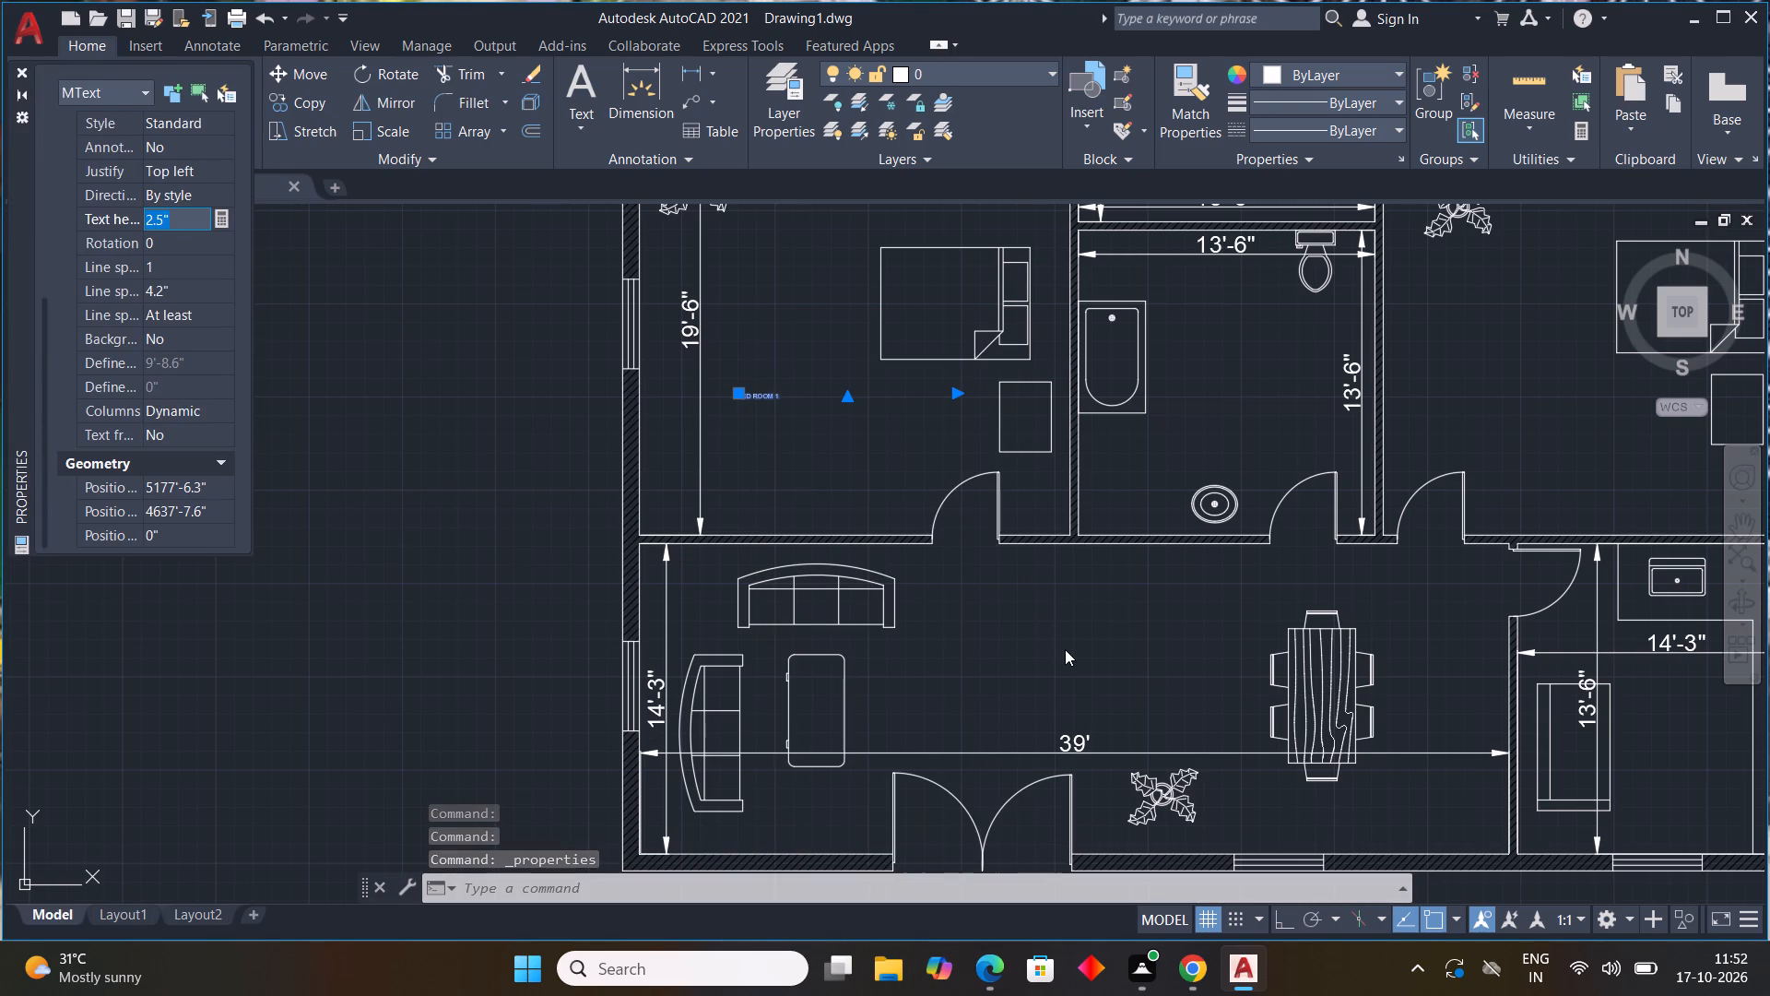
text(9")
key(Return)
key(Escape)
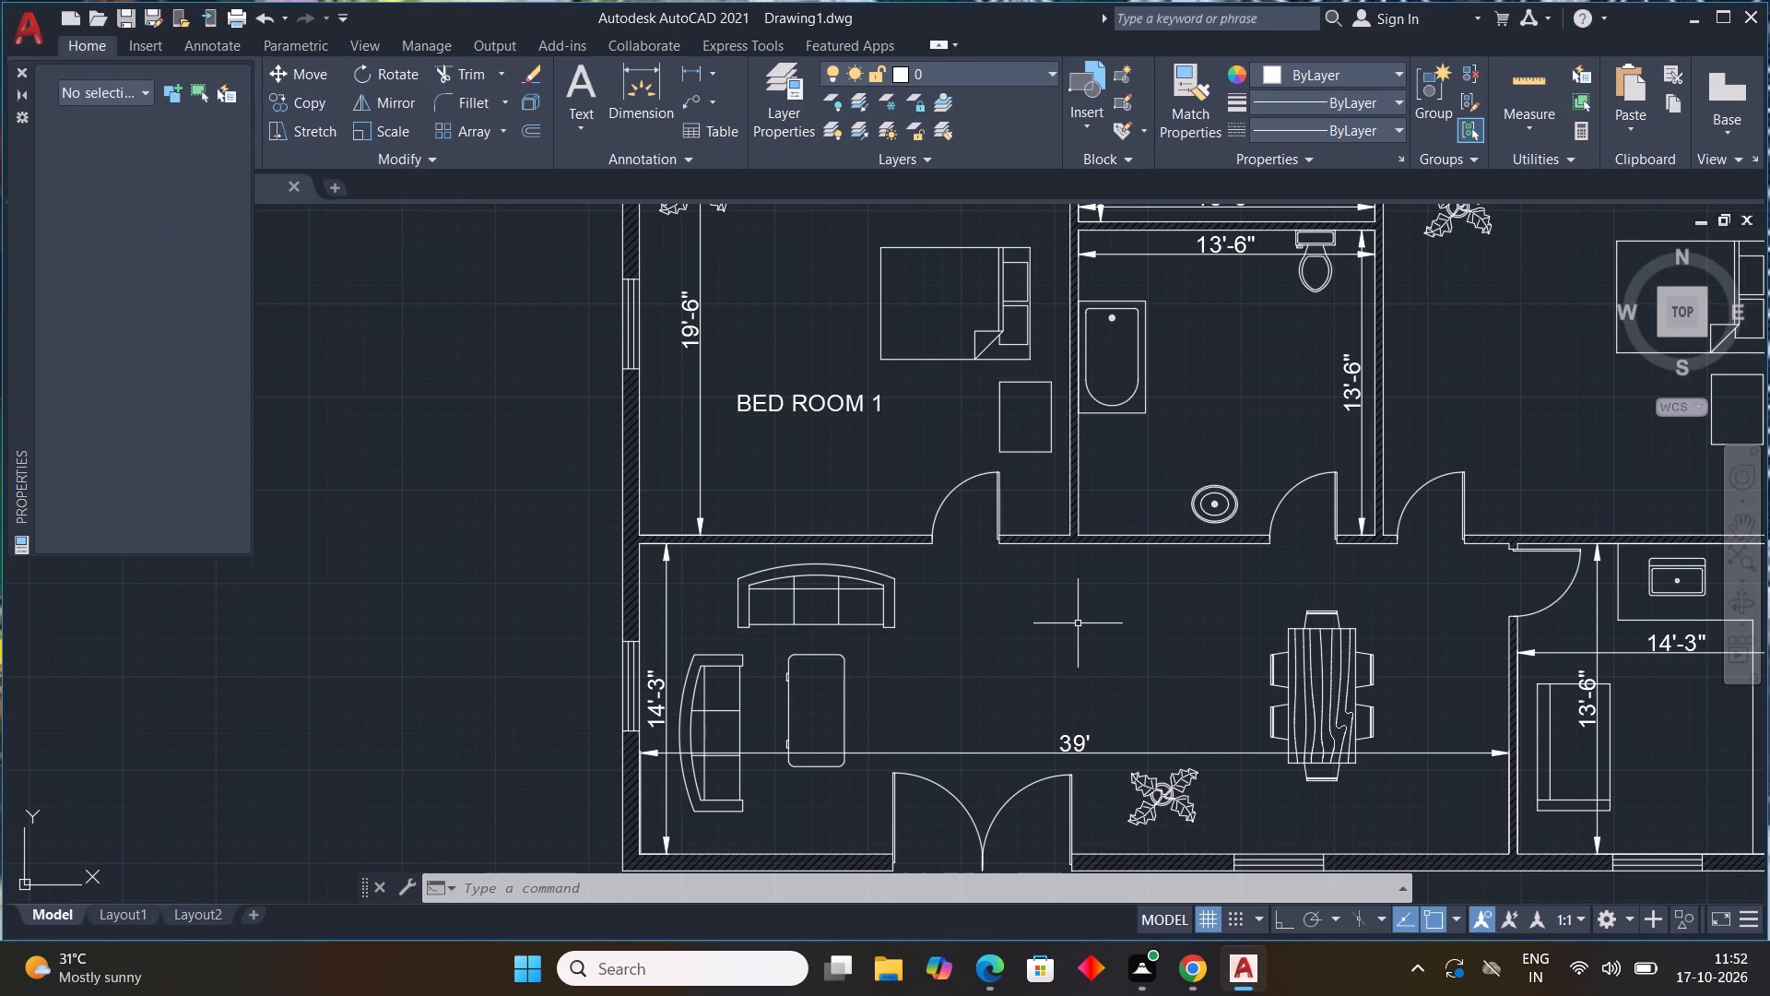
Copy the BED ROOM 1 label into the bathroom, the small room above it, the right bedroom, the living-dining hall and the kitchen.
click(782, 408)
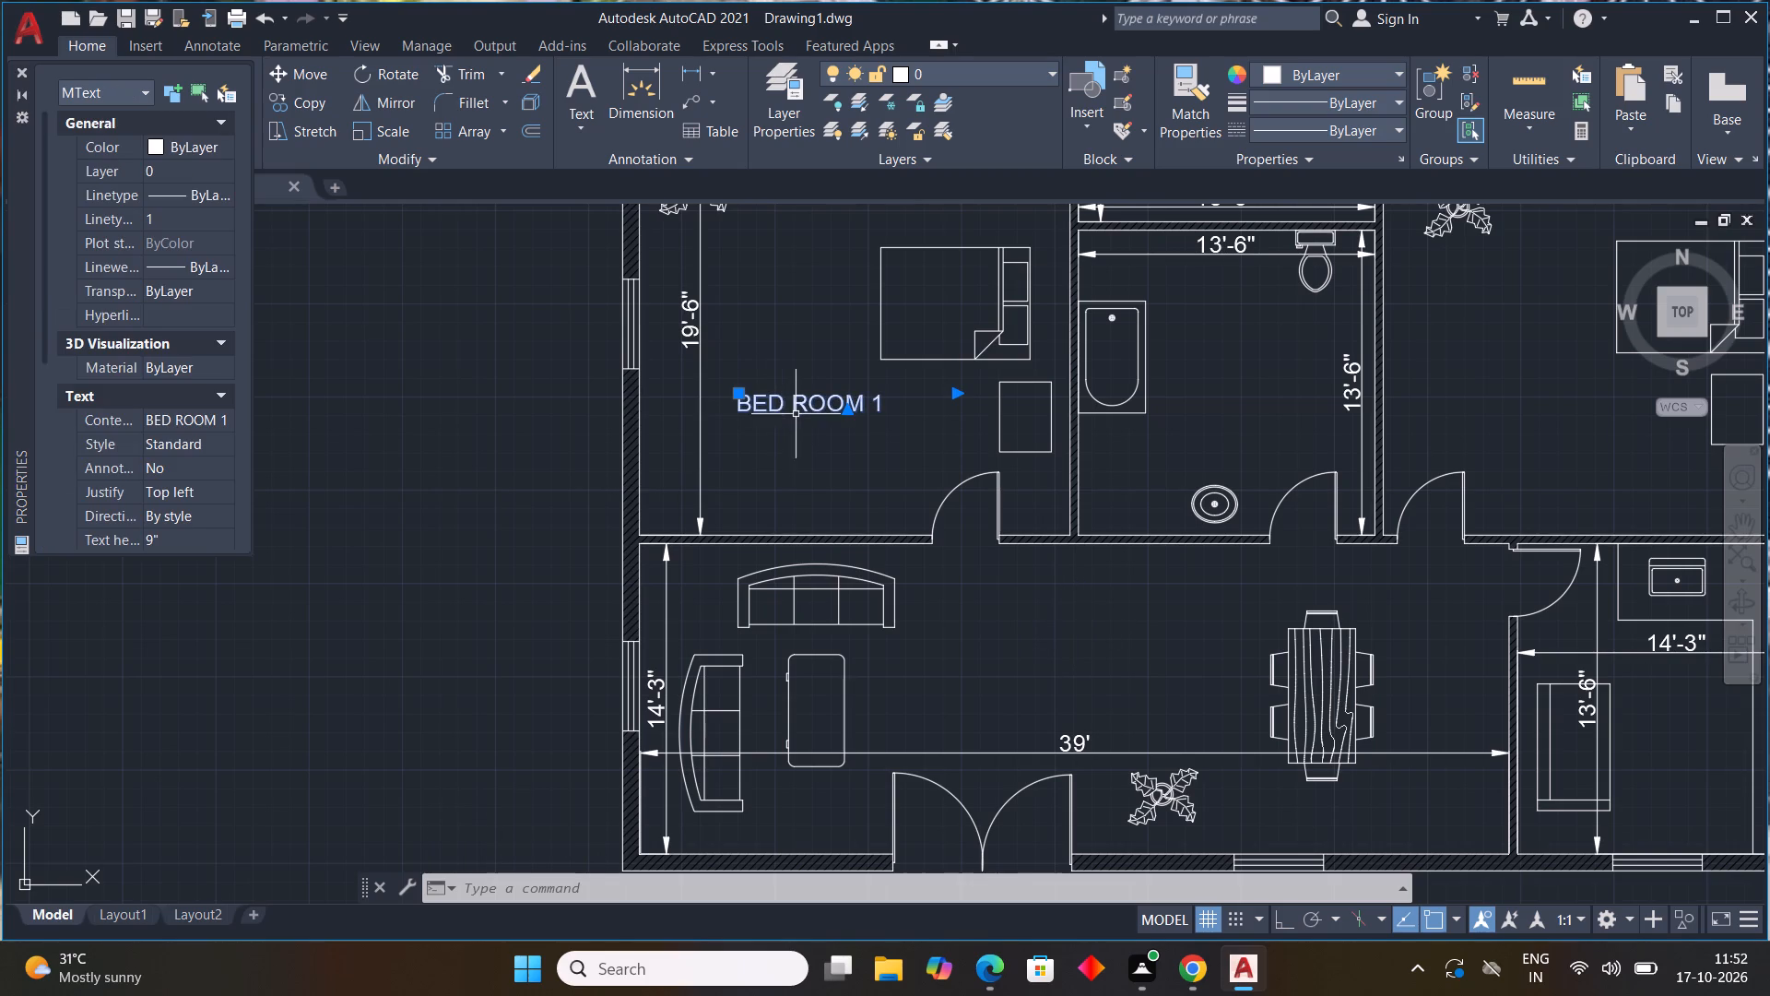
text(CO)
key(space)
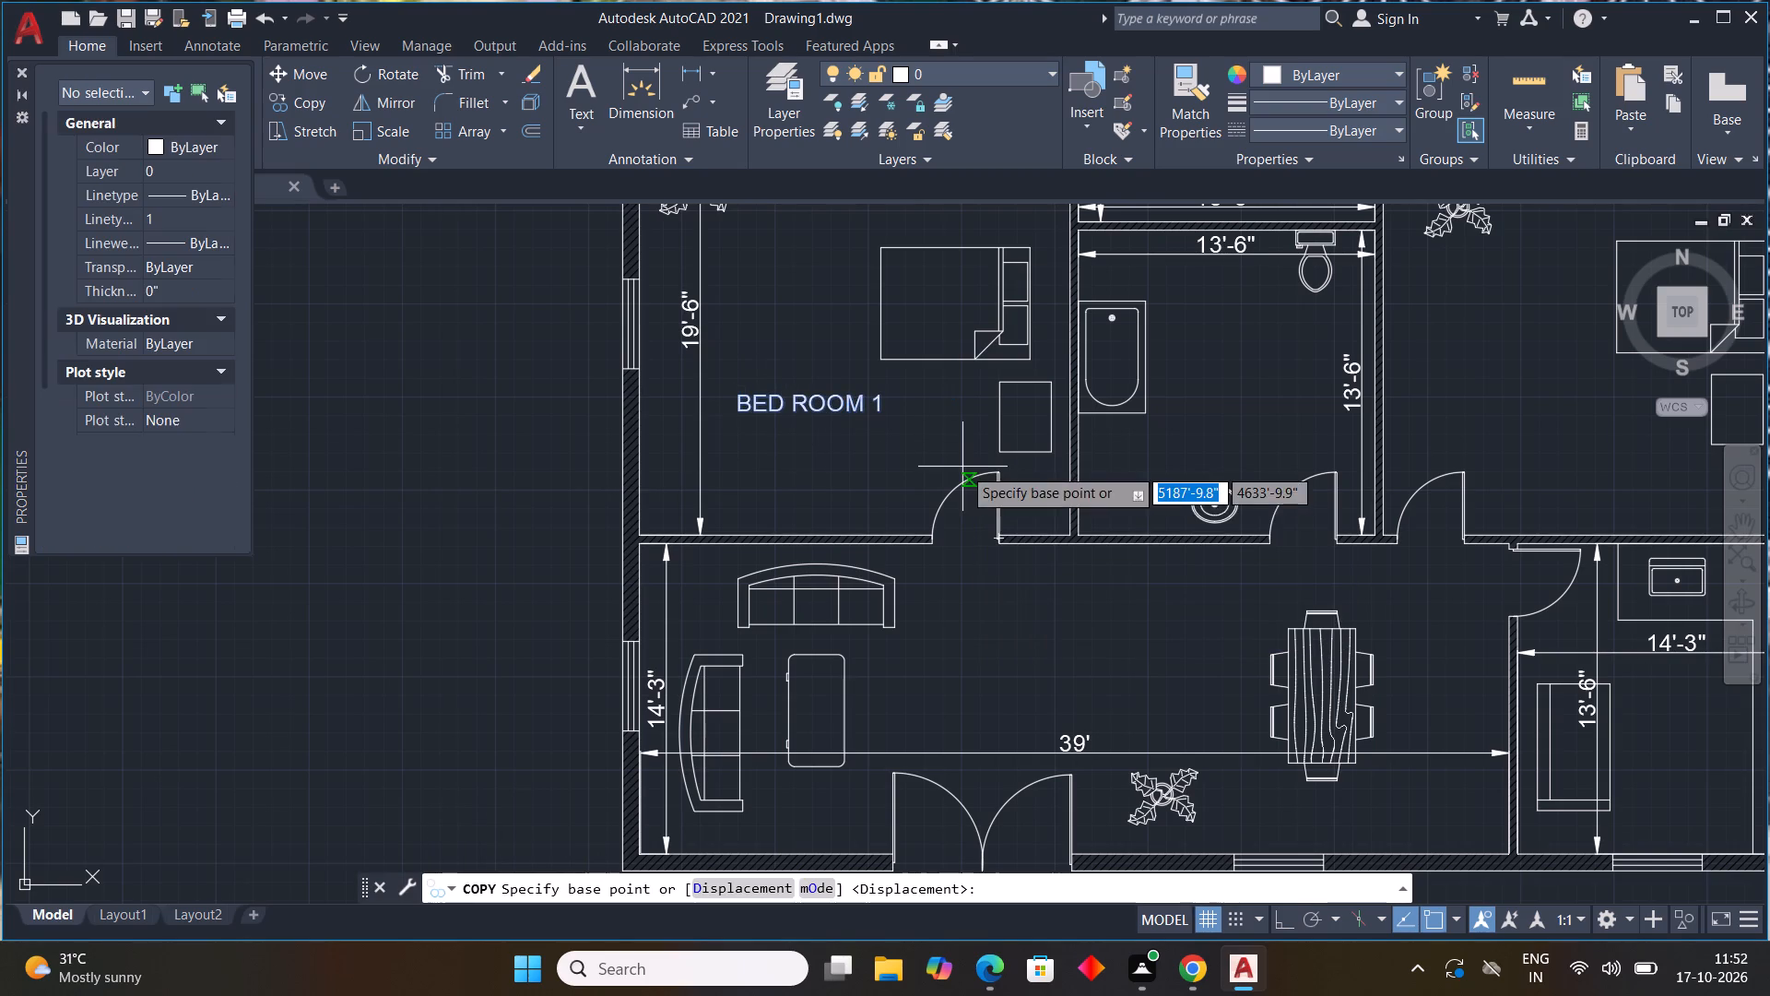
click(742, 423)
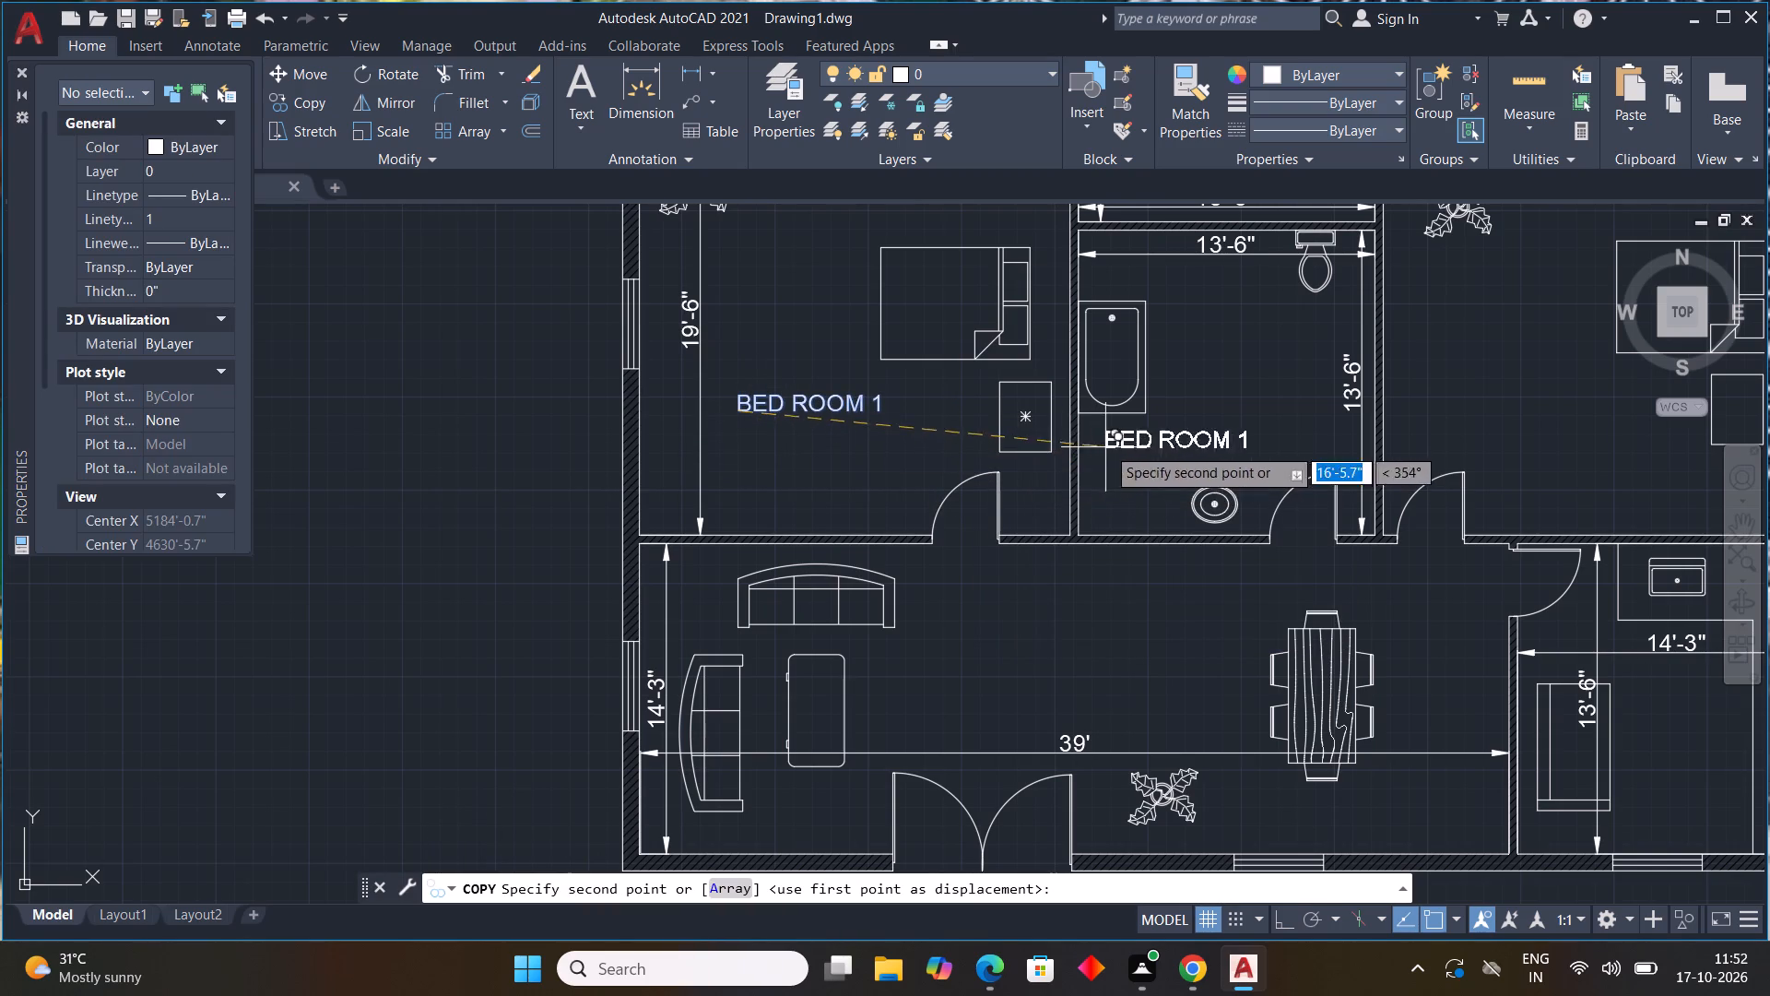
click(1174, 386)
middle_drag(1213, 484, 1186, 707)
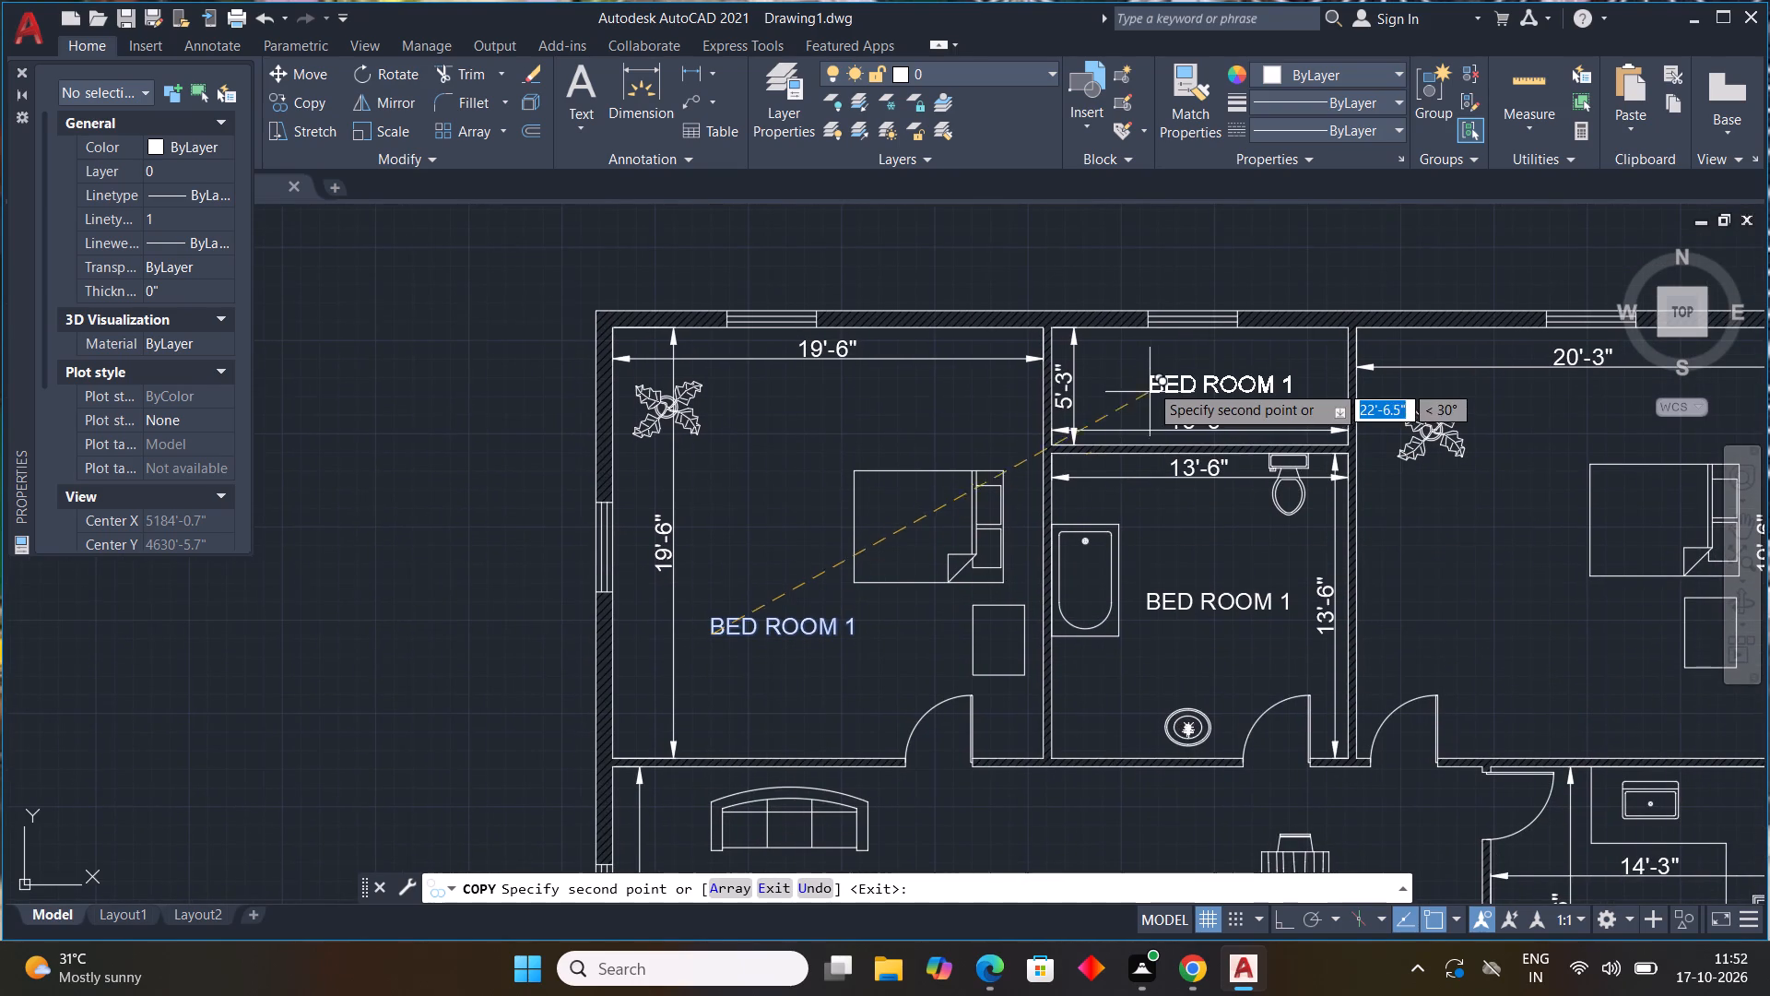
scroll(1152, 376, up, 1)
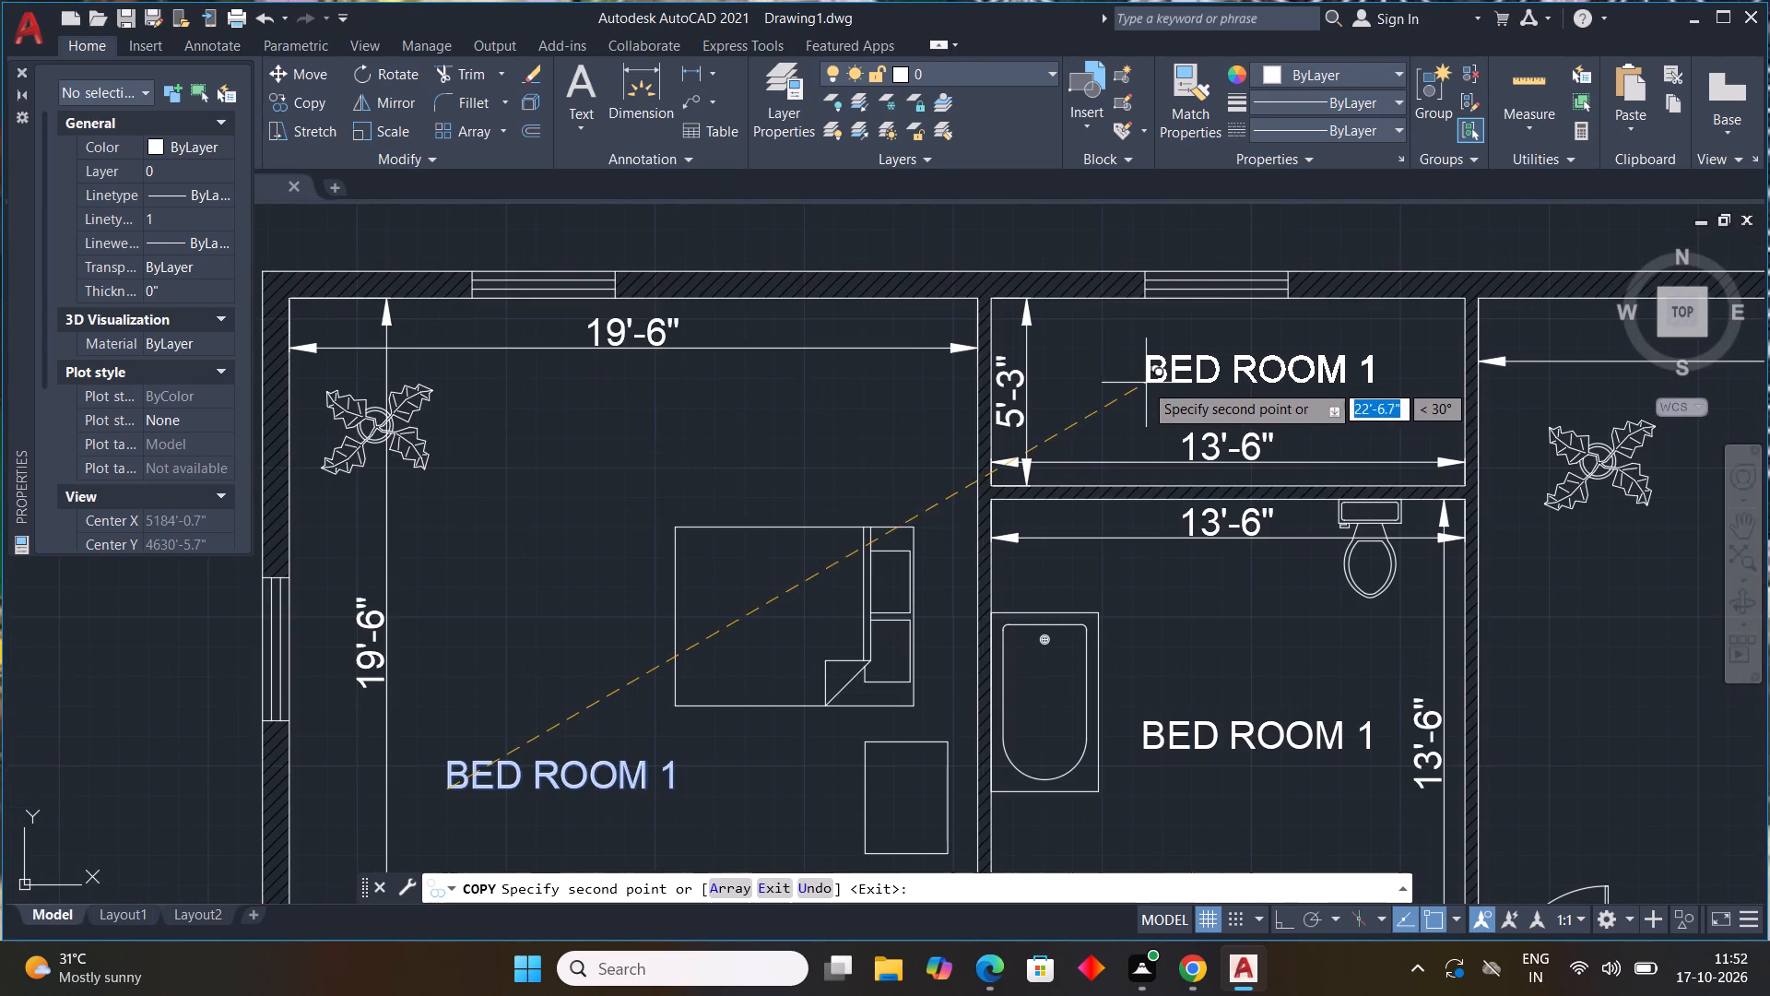
click(1143, 383)
scroll(1328, 574, down, 2)
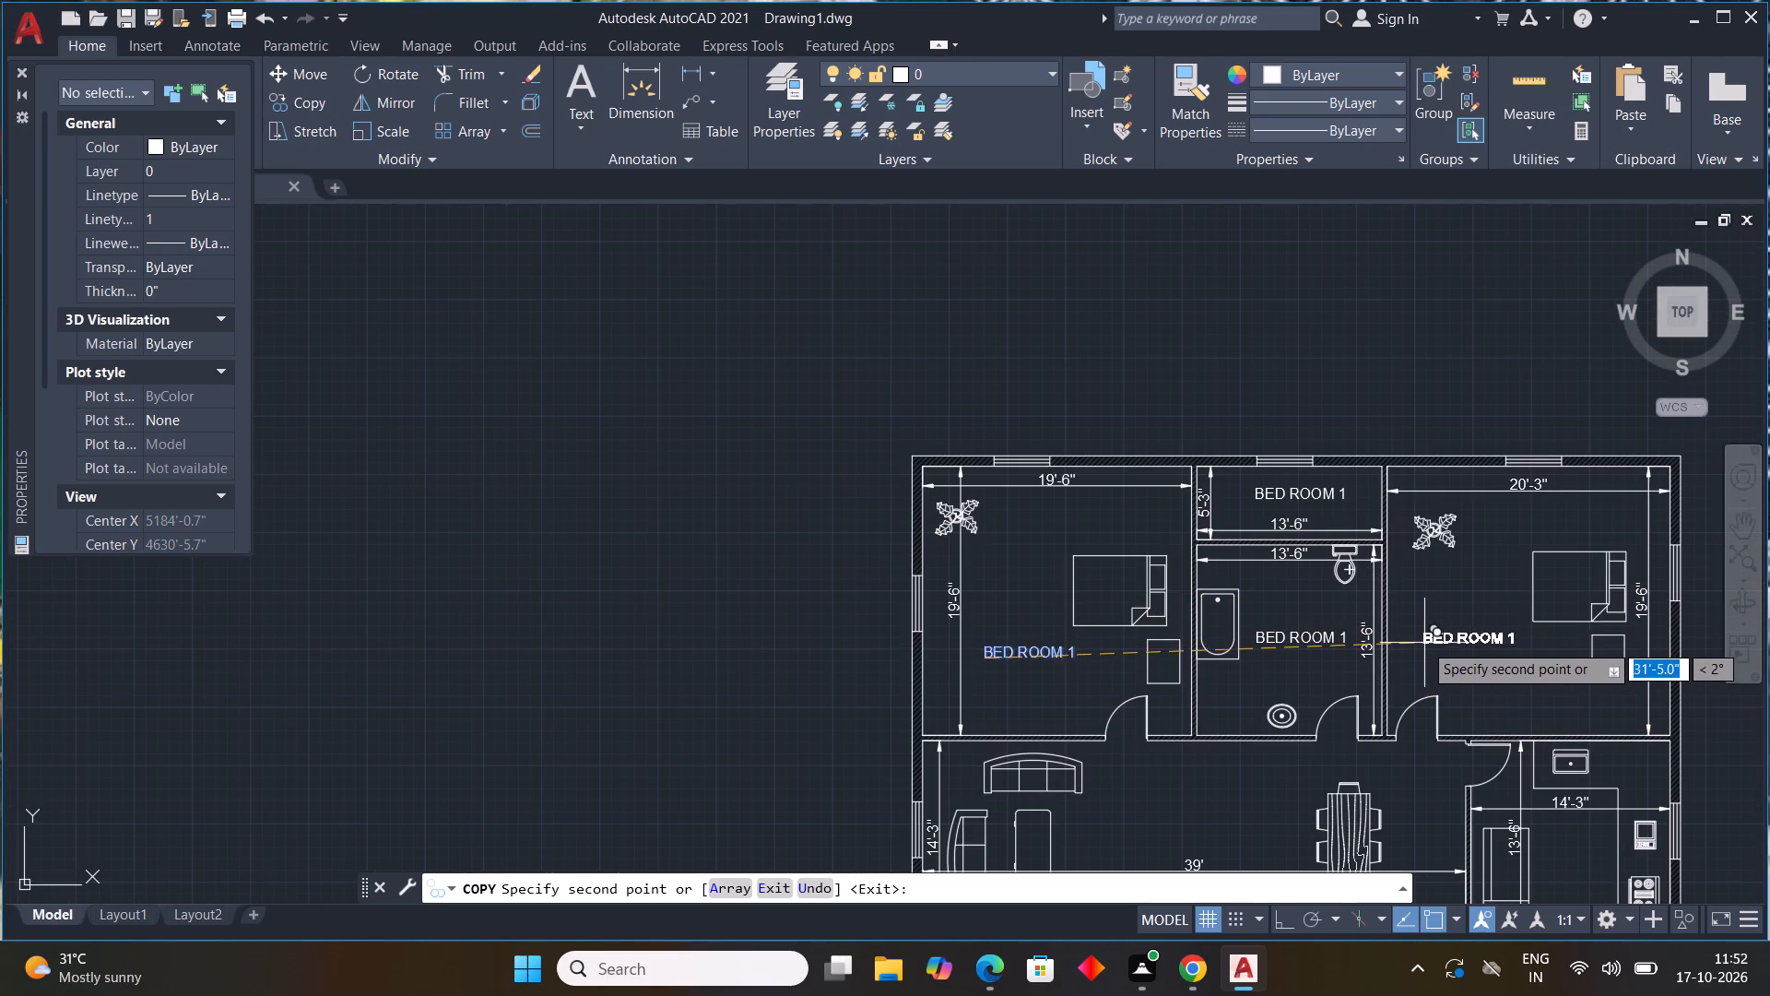
click(1423, 642)
middle_drag(1475, 702, 1301, 422)
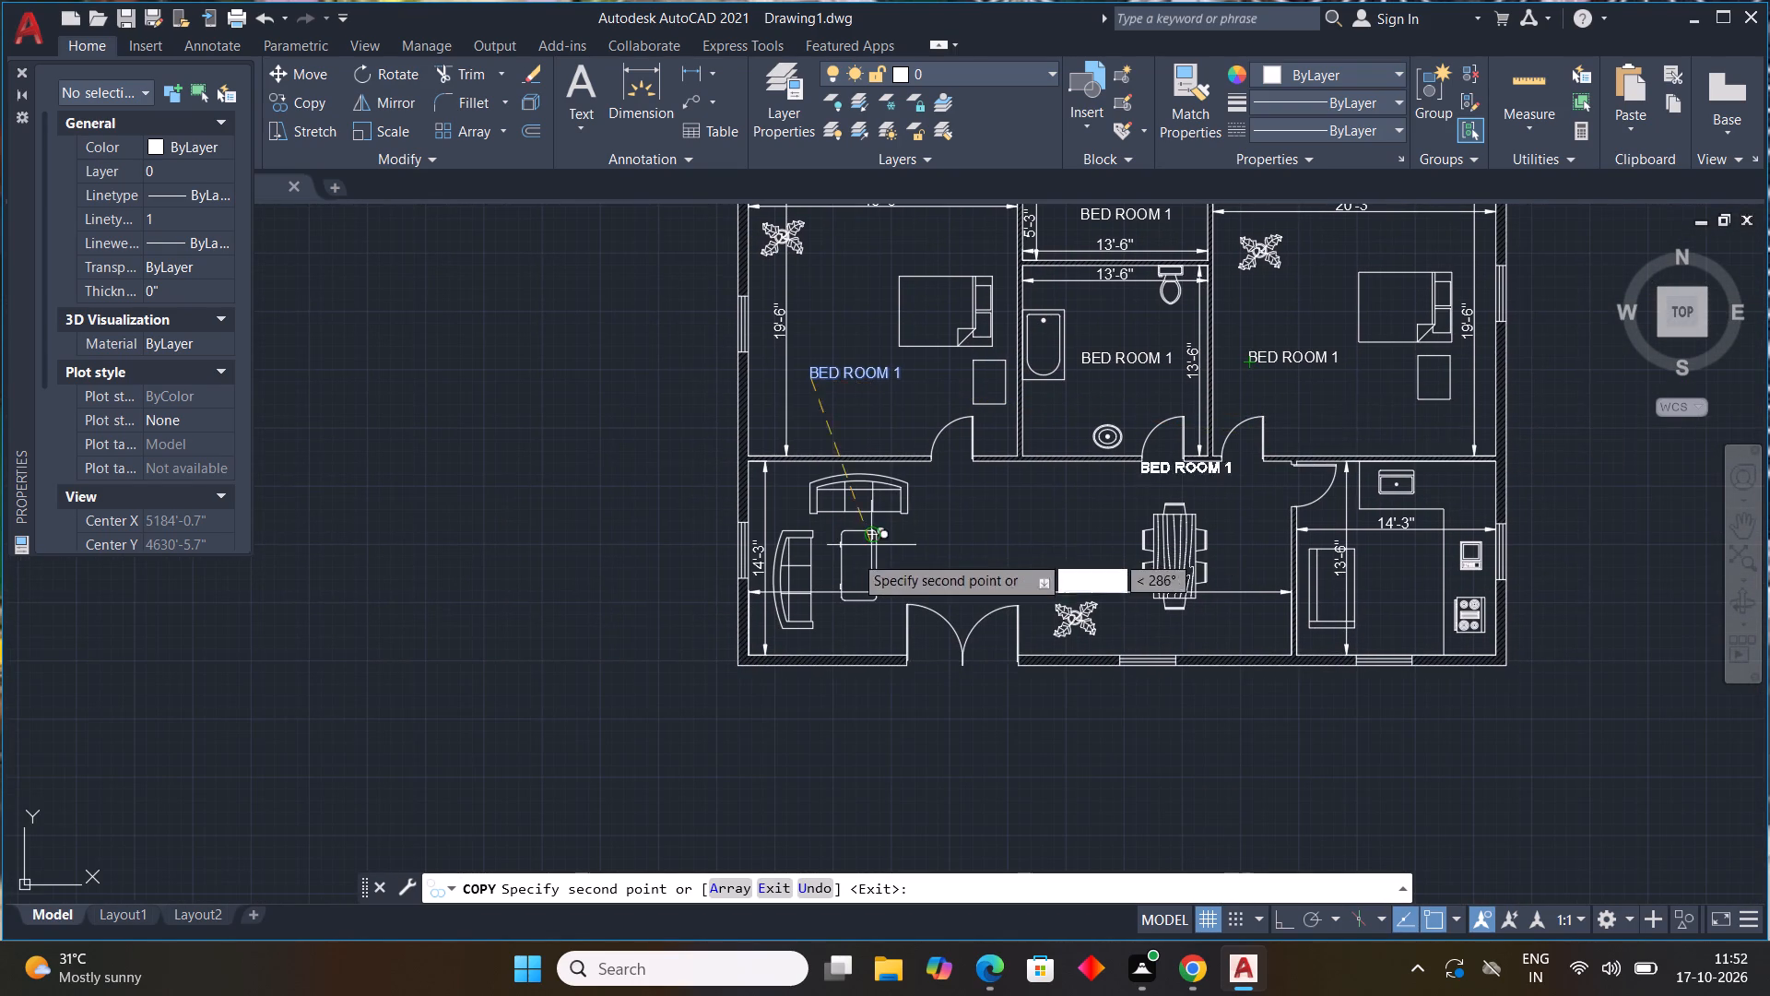
click(966, 530)
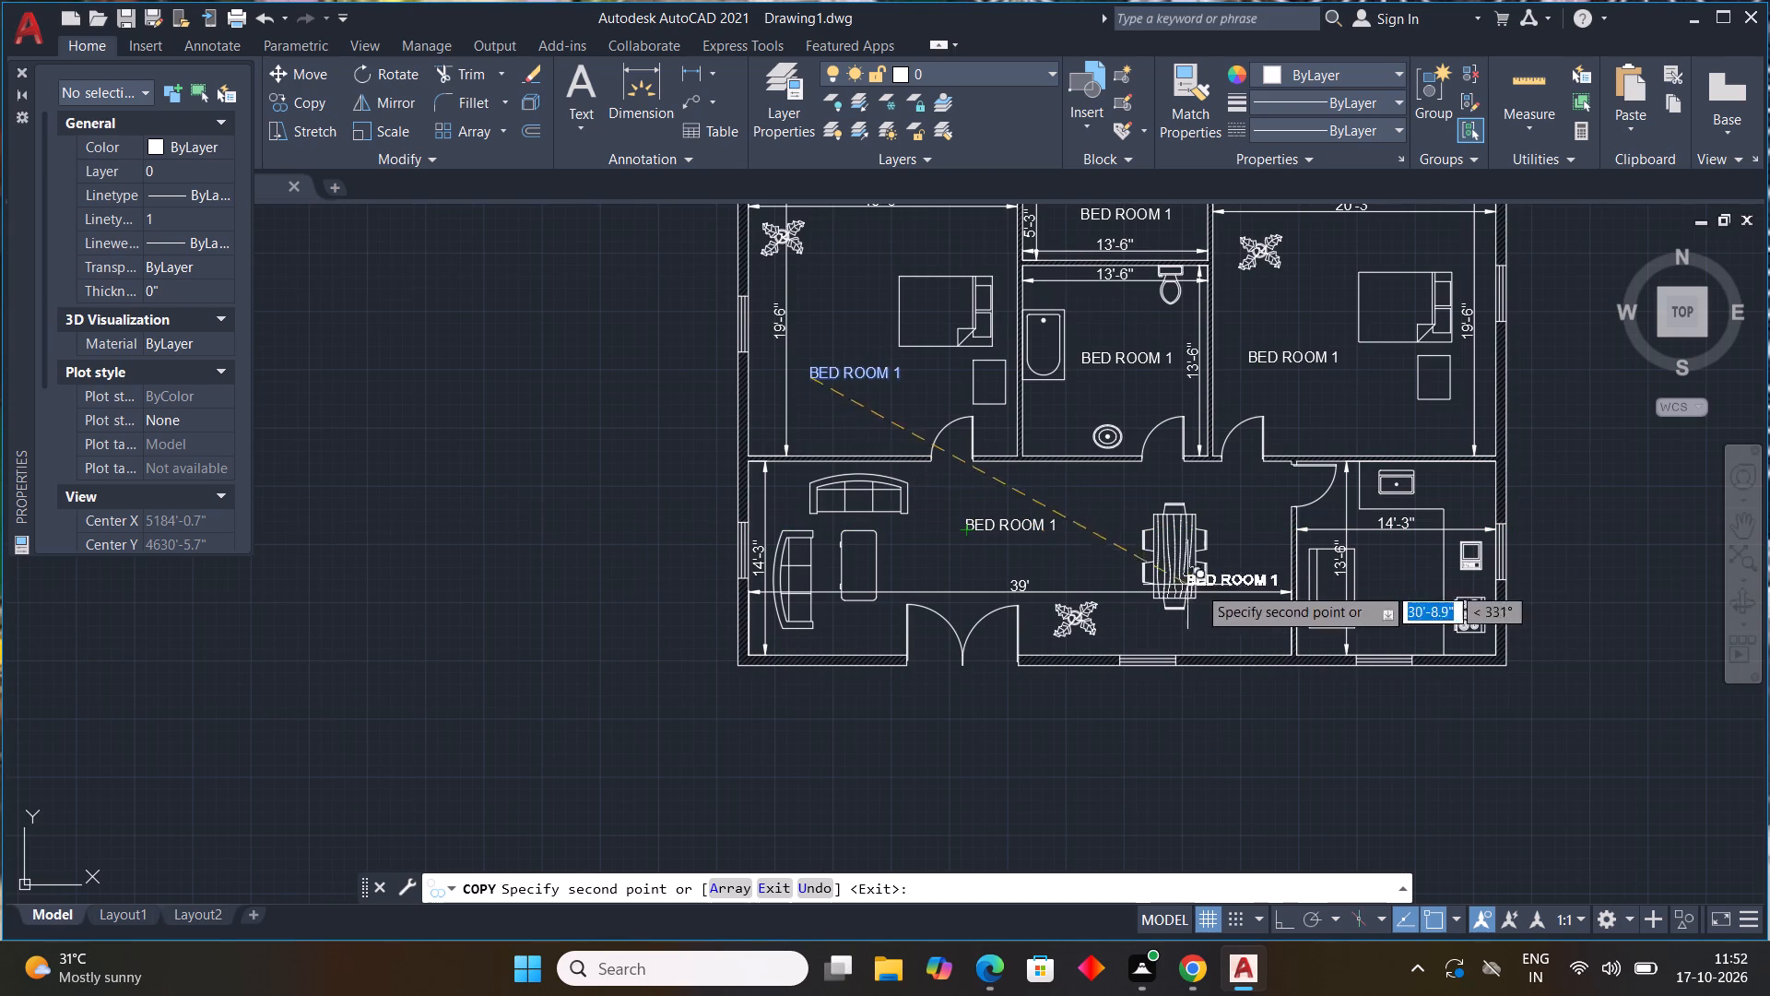
scroll(1359, 598, up, 2)
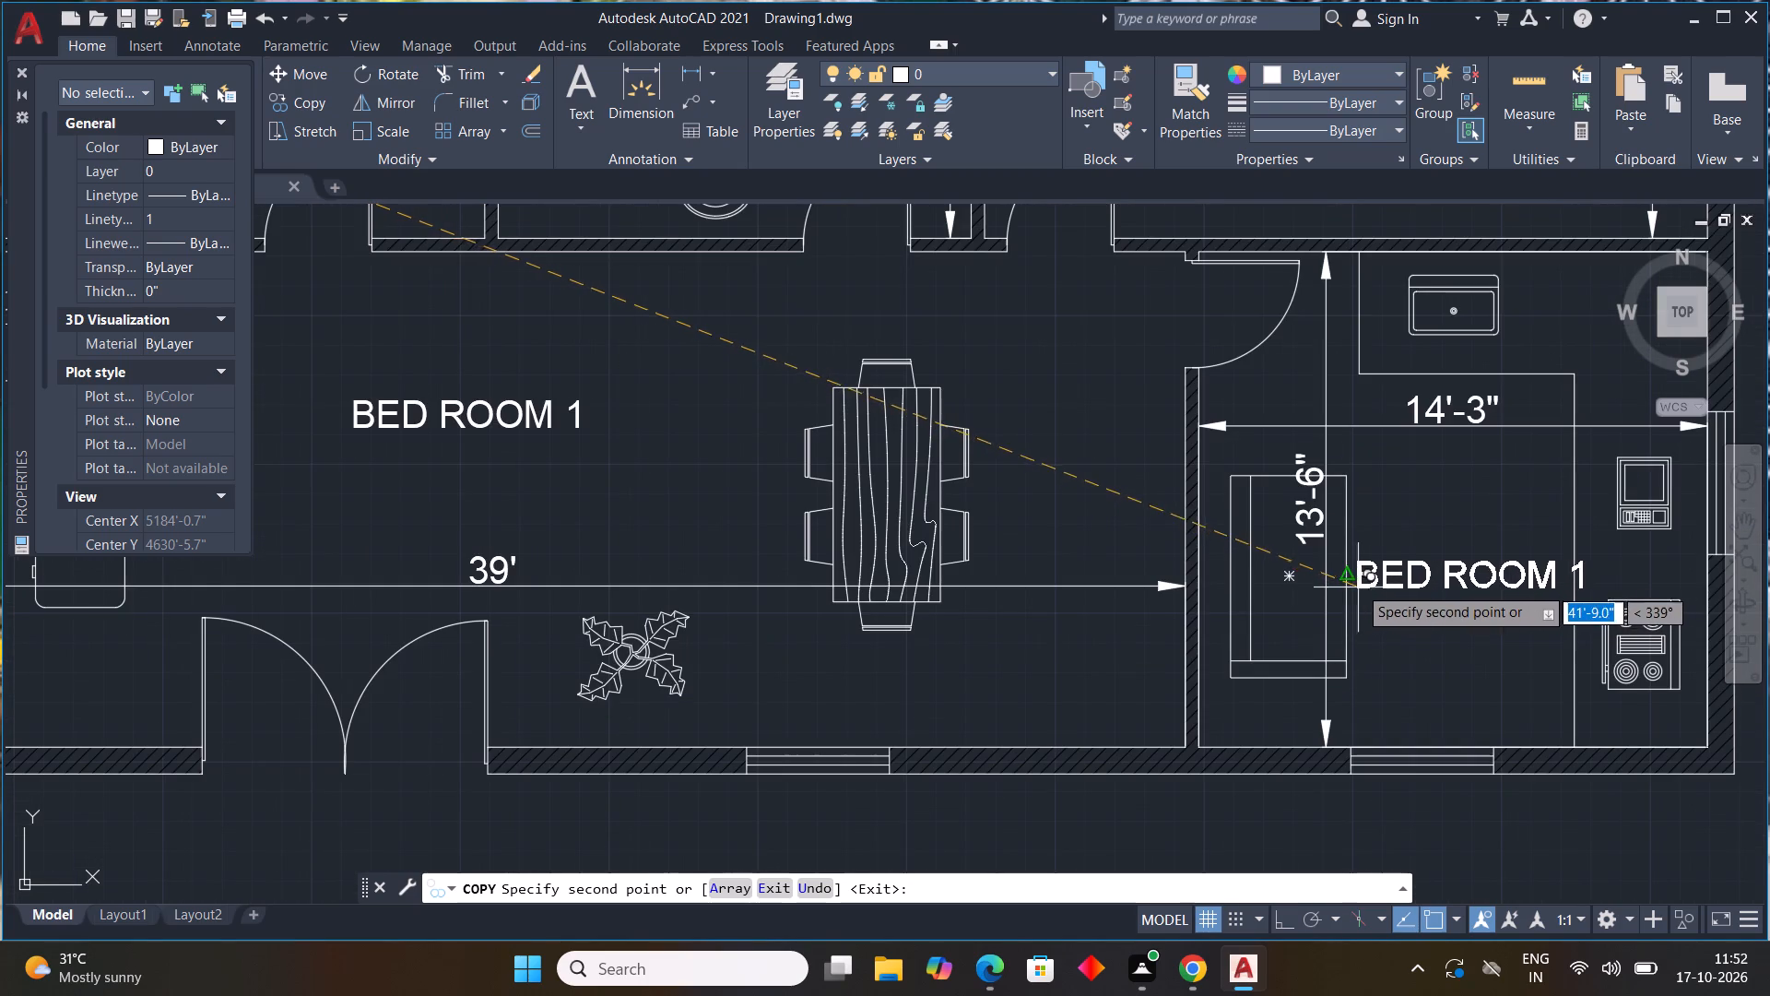
click(1358, 586)
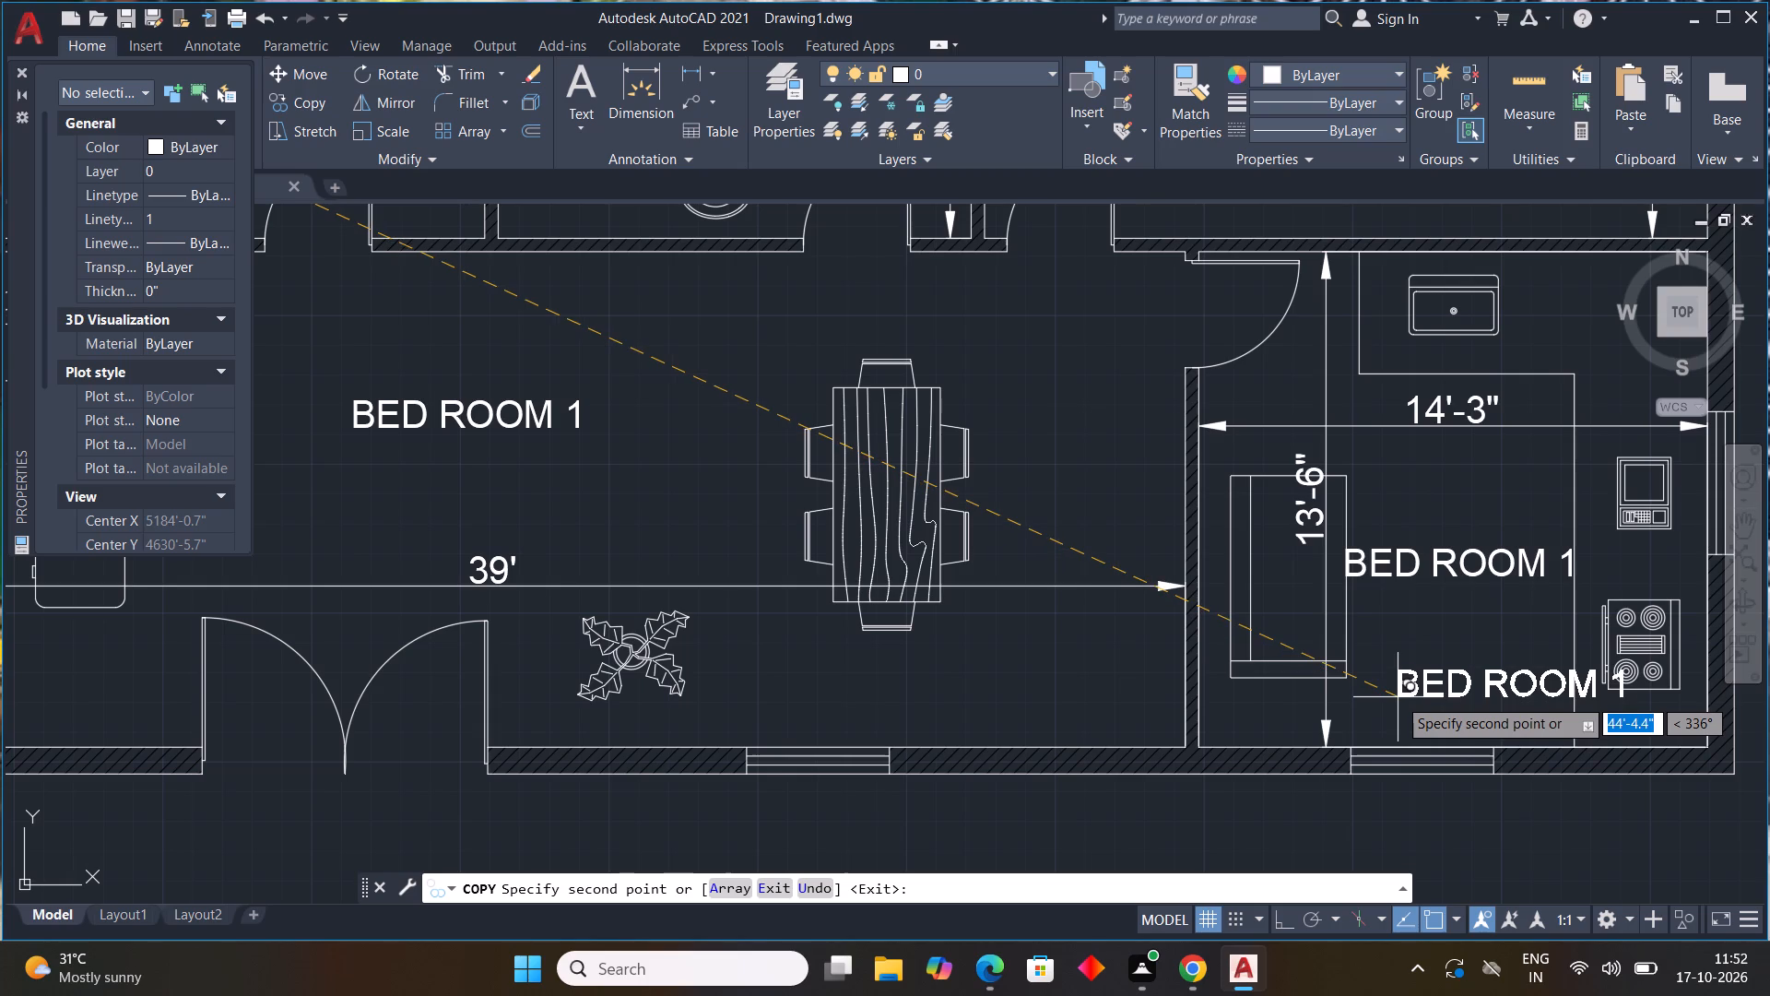
key(Escape)
Dimension the plan's overall width between the outer top corners, placing the dimension line just above the top wall.
scroll(1395, 697, down, 3)
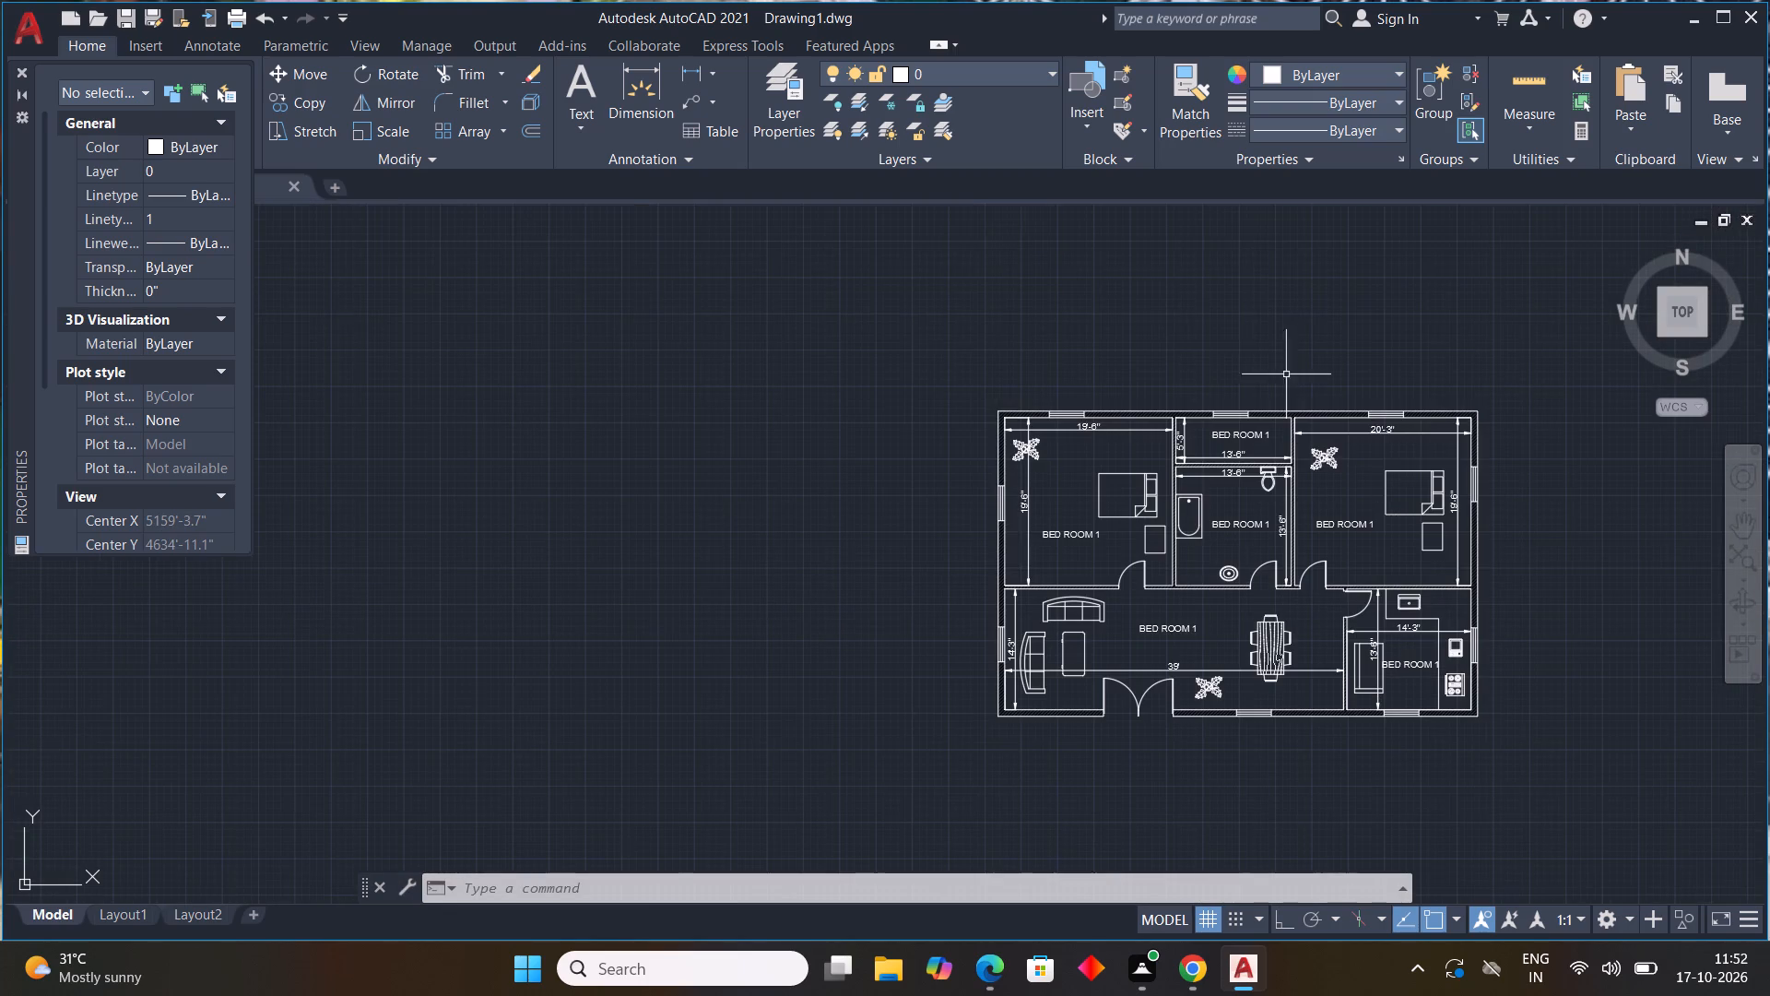
click(660, 92)
scroll(992, 402, up, 2)
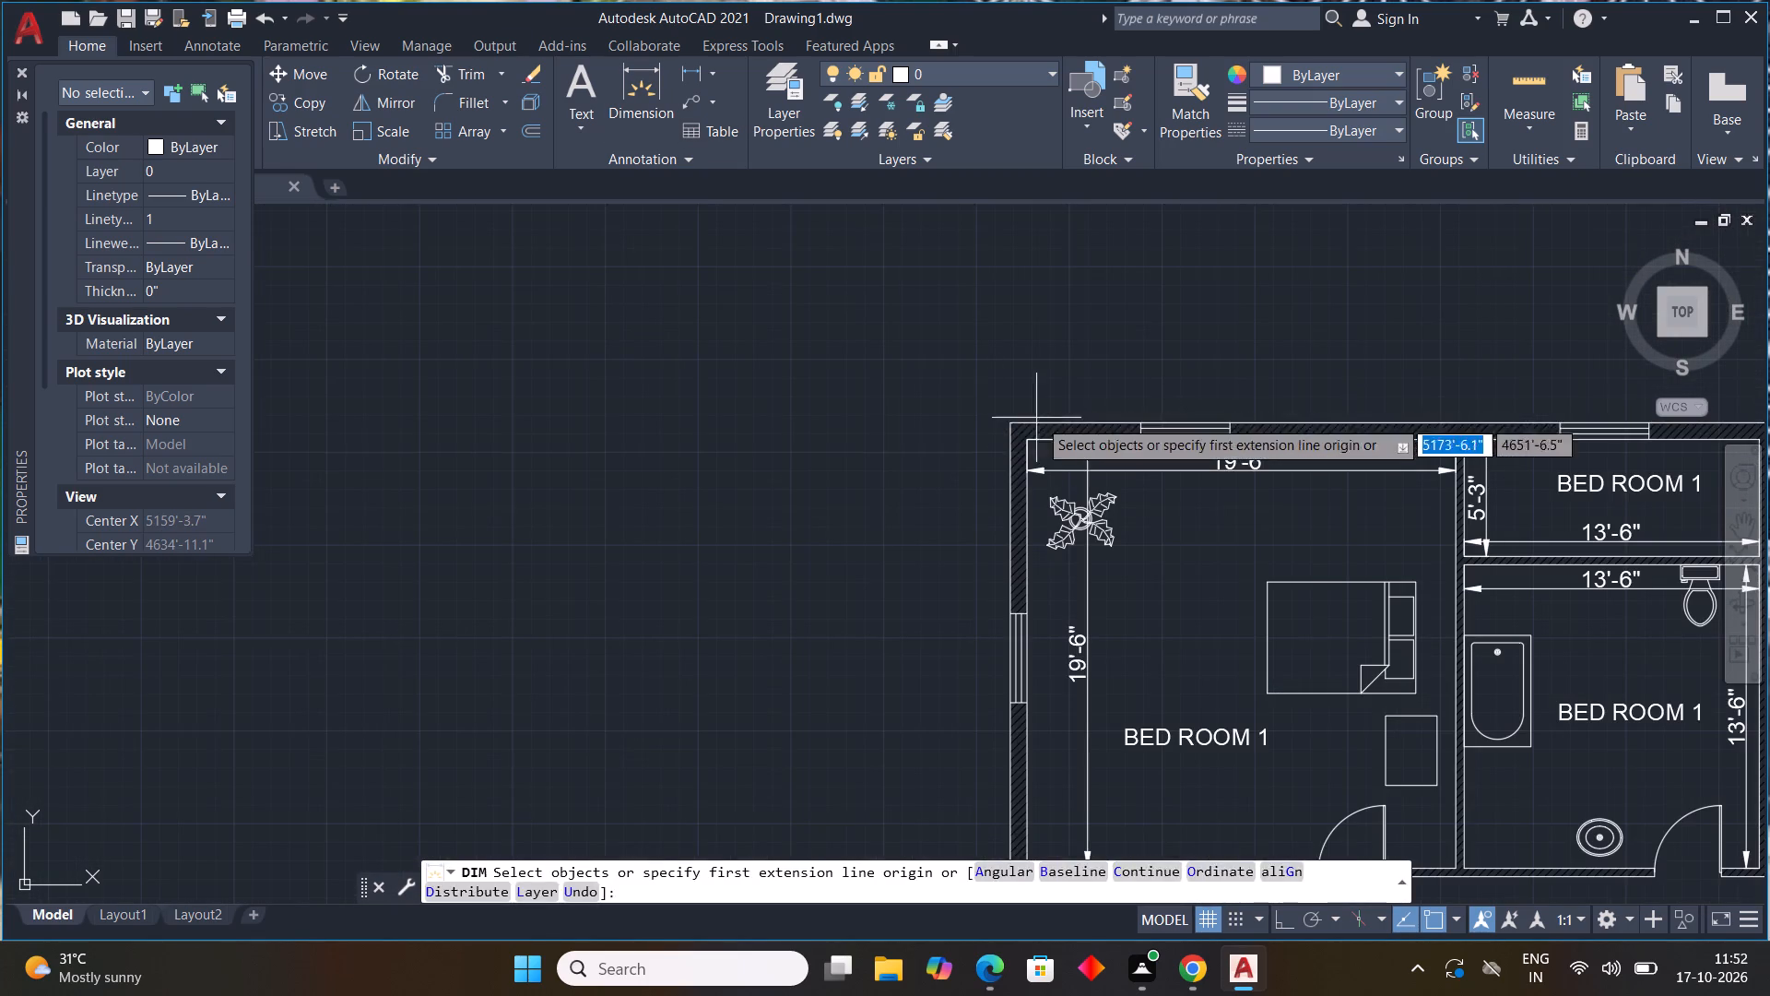
click(1009, 423)
middle_drag(1187, 368, 906, 319)
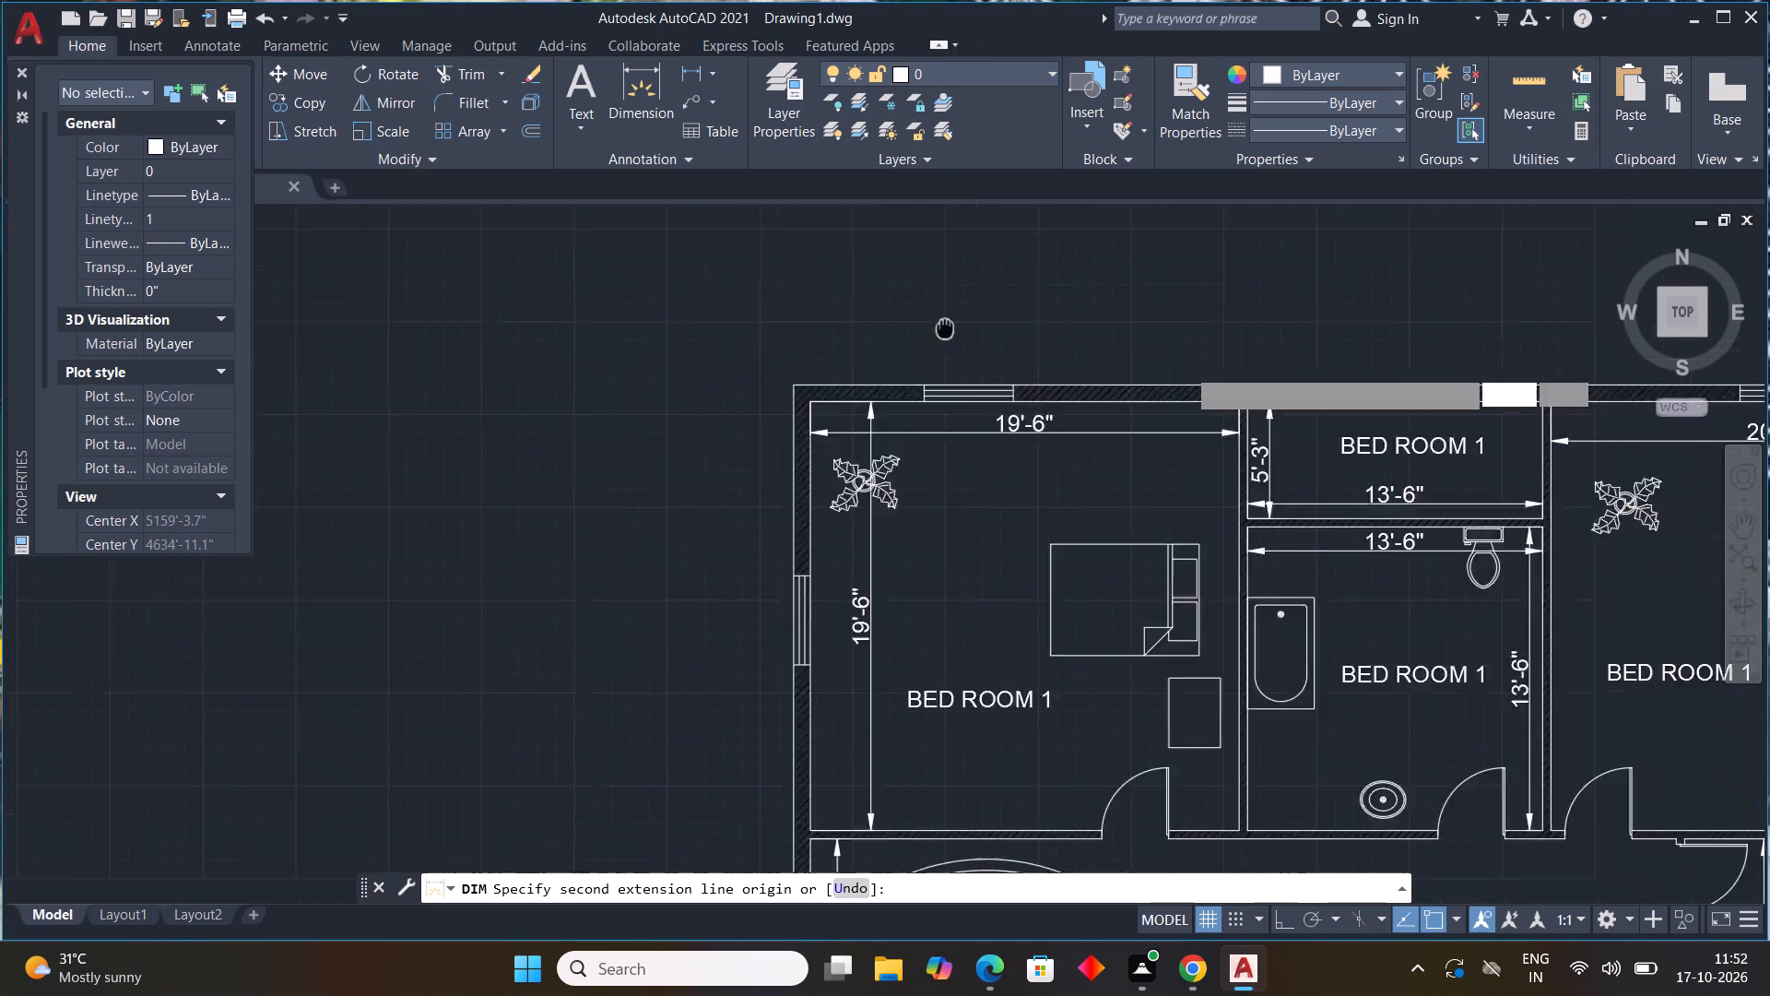
middle_drag(906, 319, 616, 254)
middle_click(616, 254)
middle_drag(1498, 279, 1169, 483)
middle_click(1169, 483)
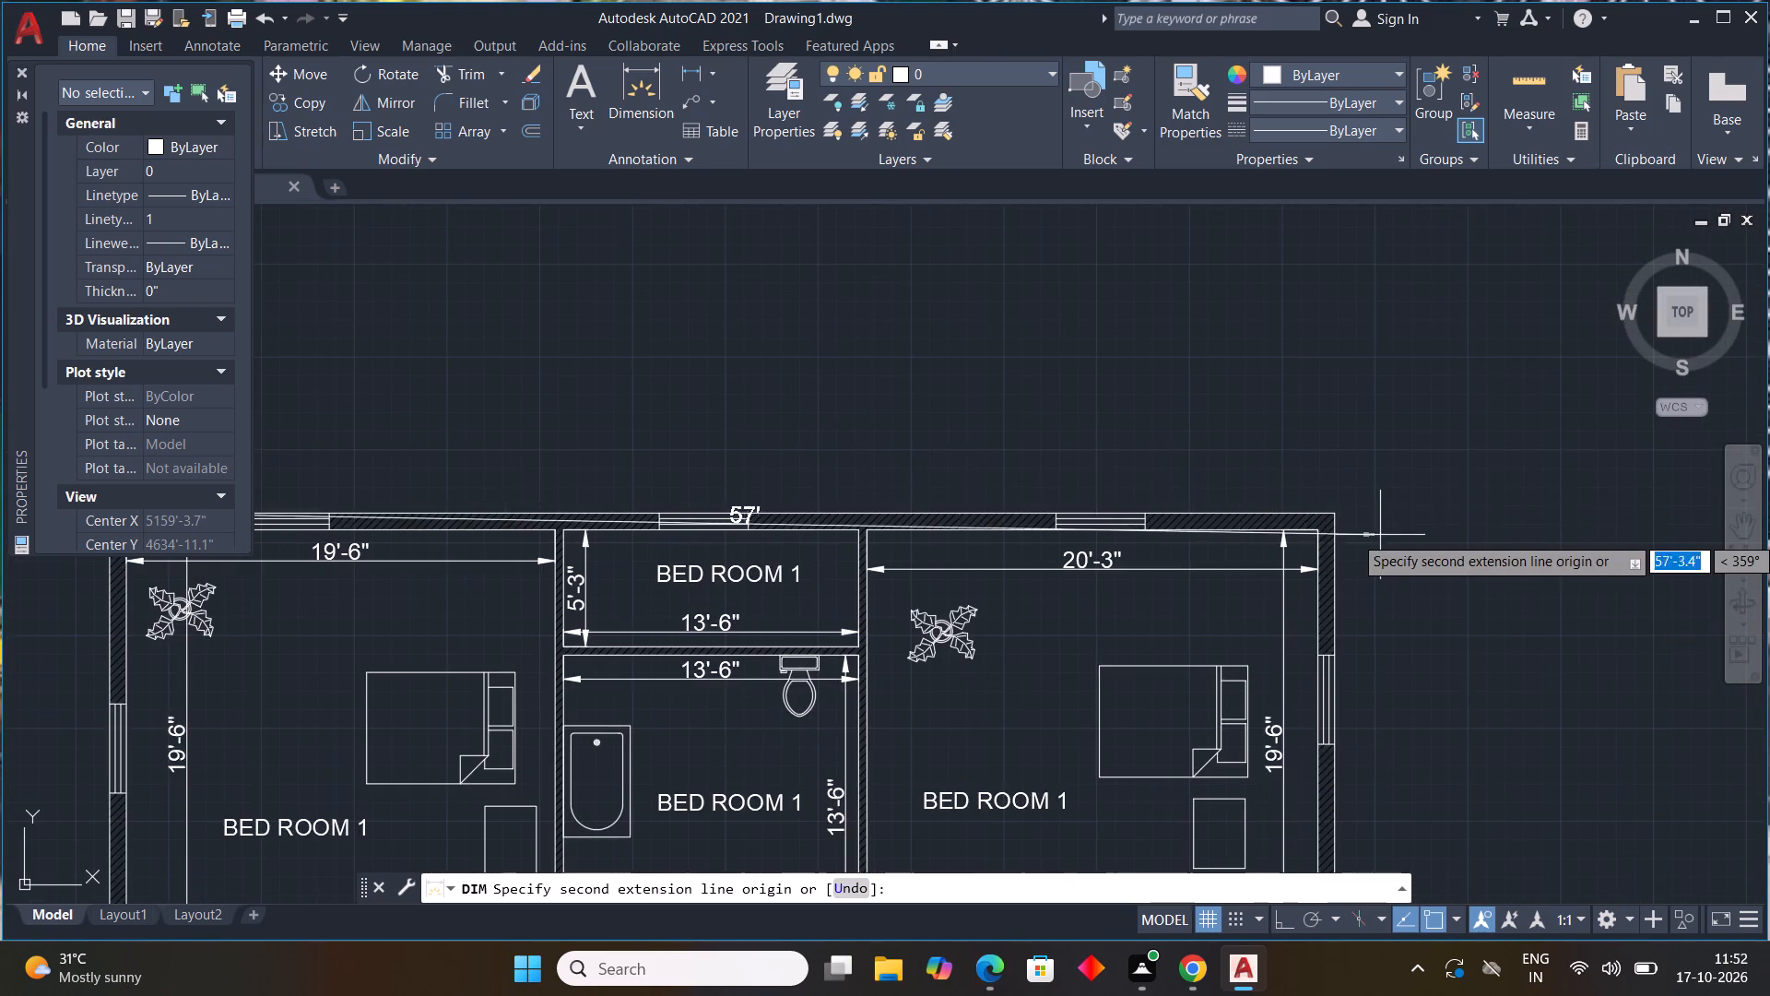
scroll(1375, 533, up, 3)
click(1224, 450)
middle_drag(1221, 409, 1221, 408)
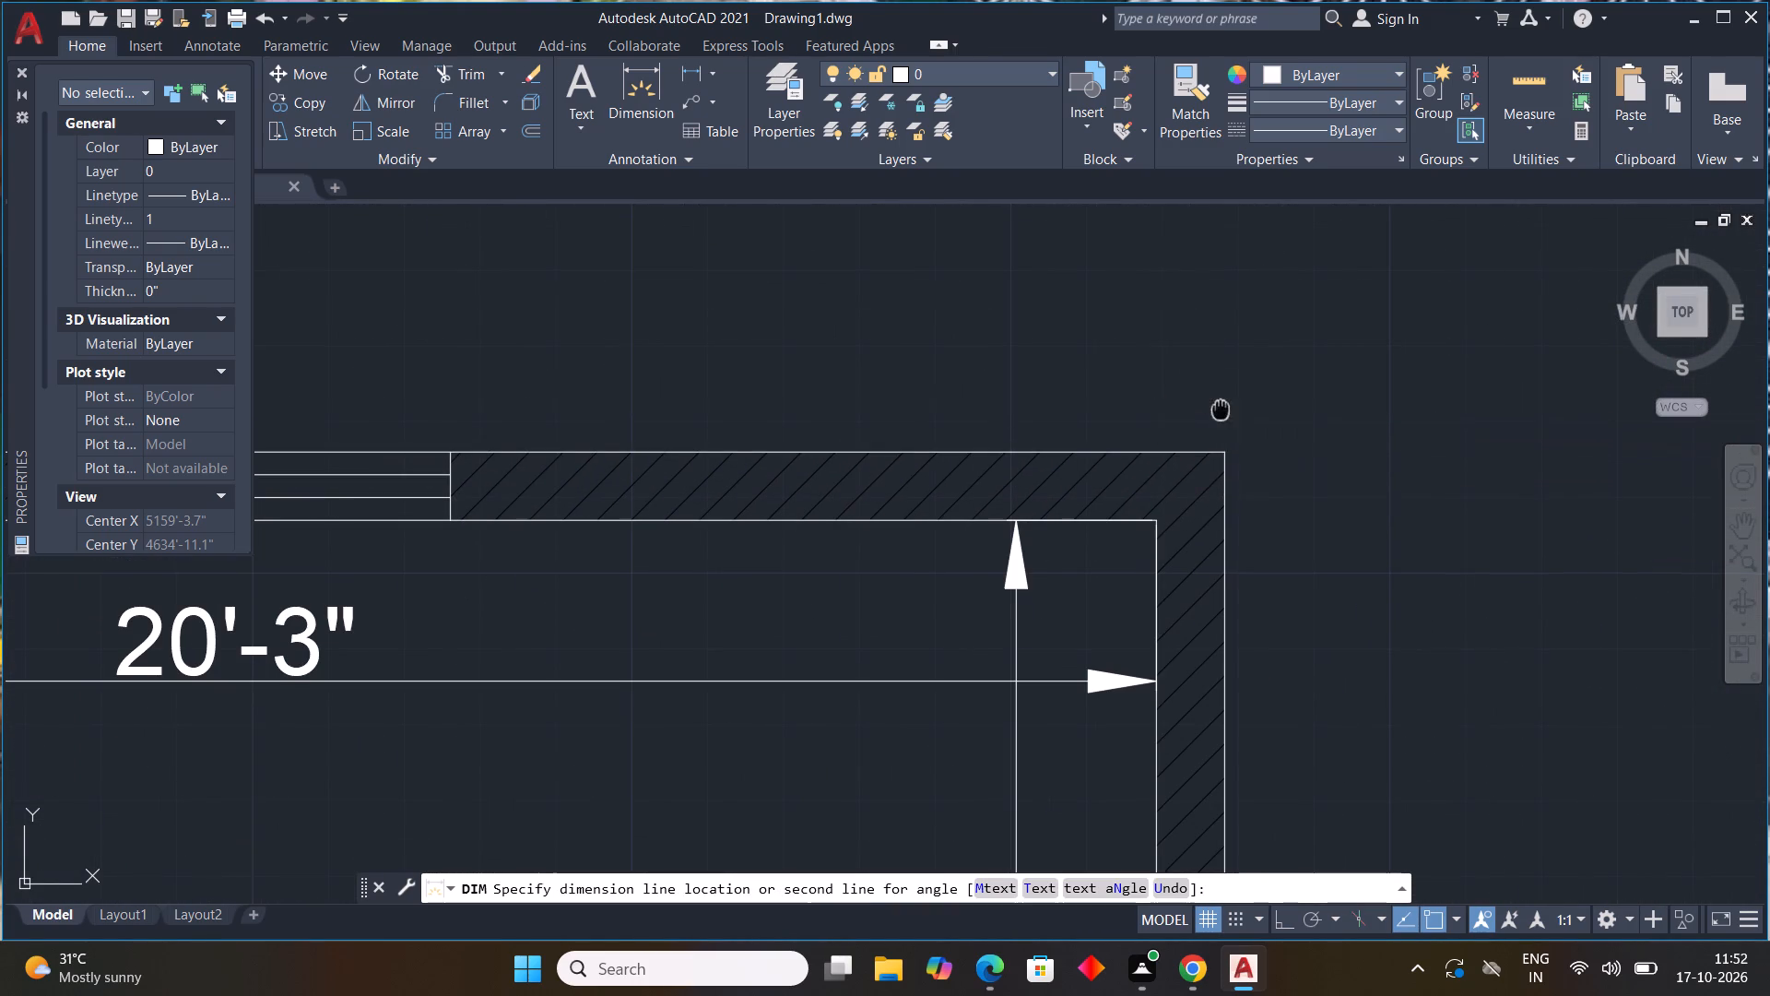
middle_drag(1221, 408, 1524, 427)
scroll(1292, 408, down, 1)
scroll(1527, 403, down, 3)
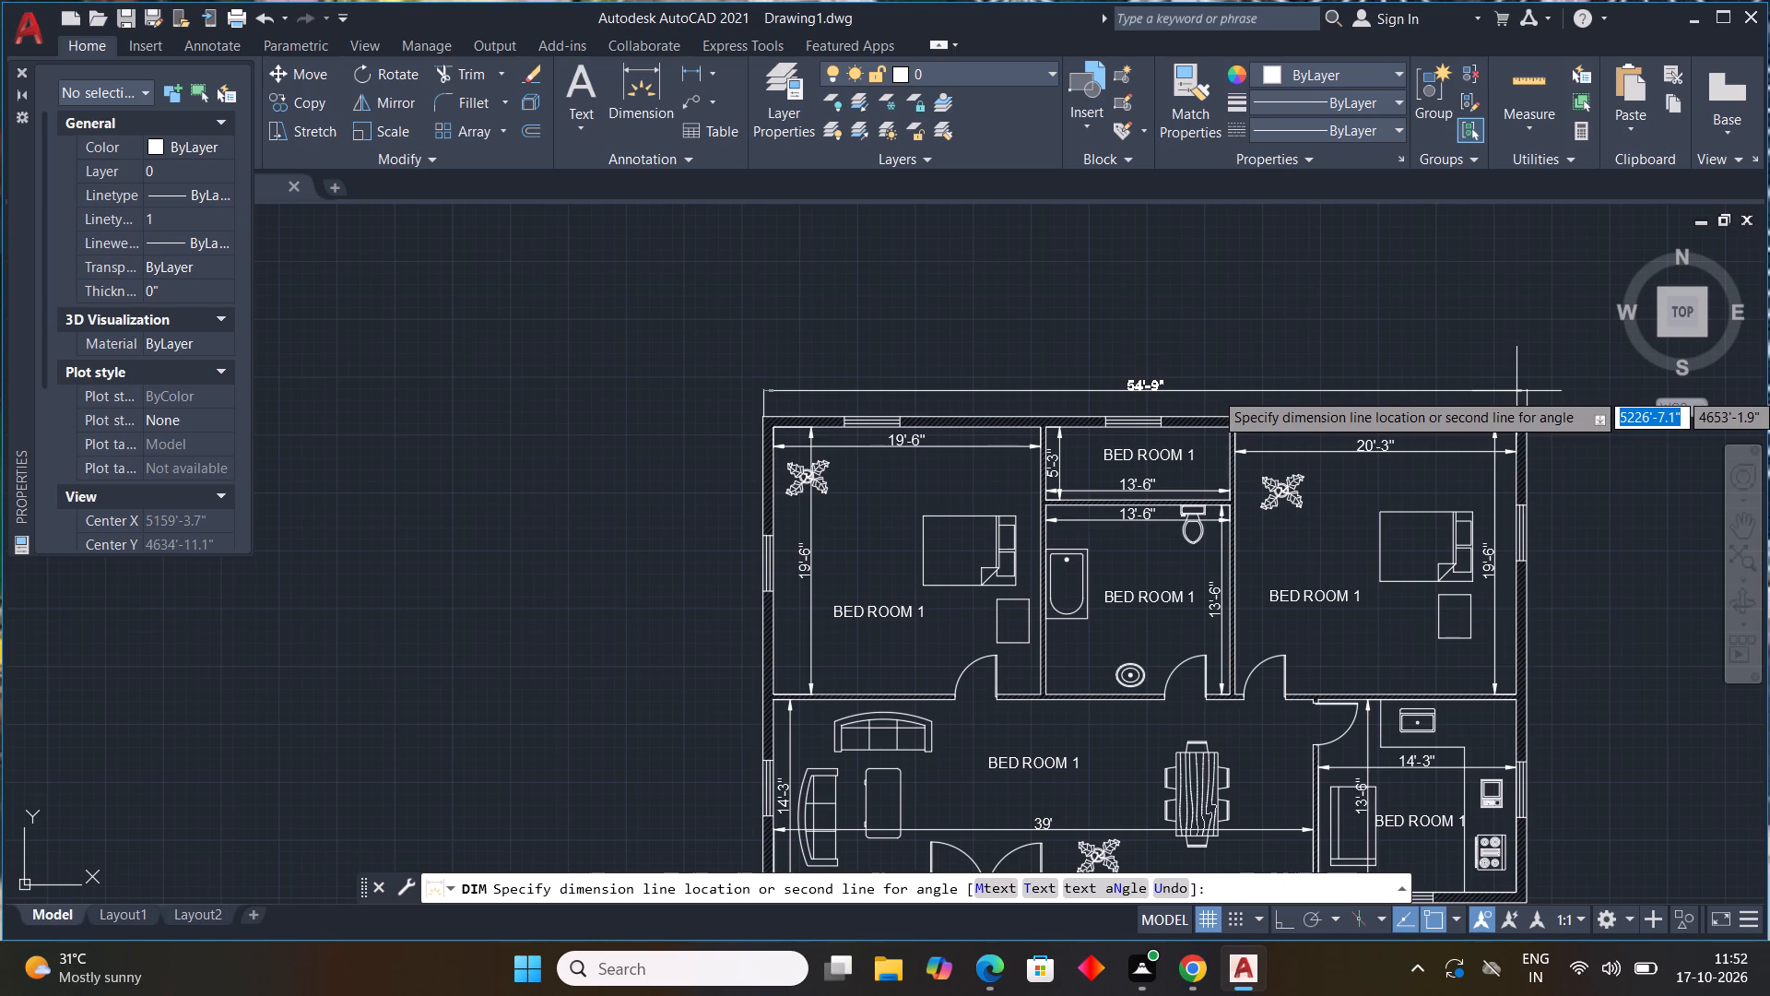
click(1516, 391)
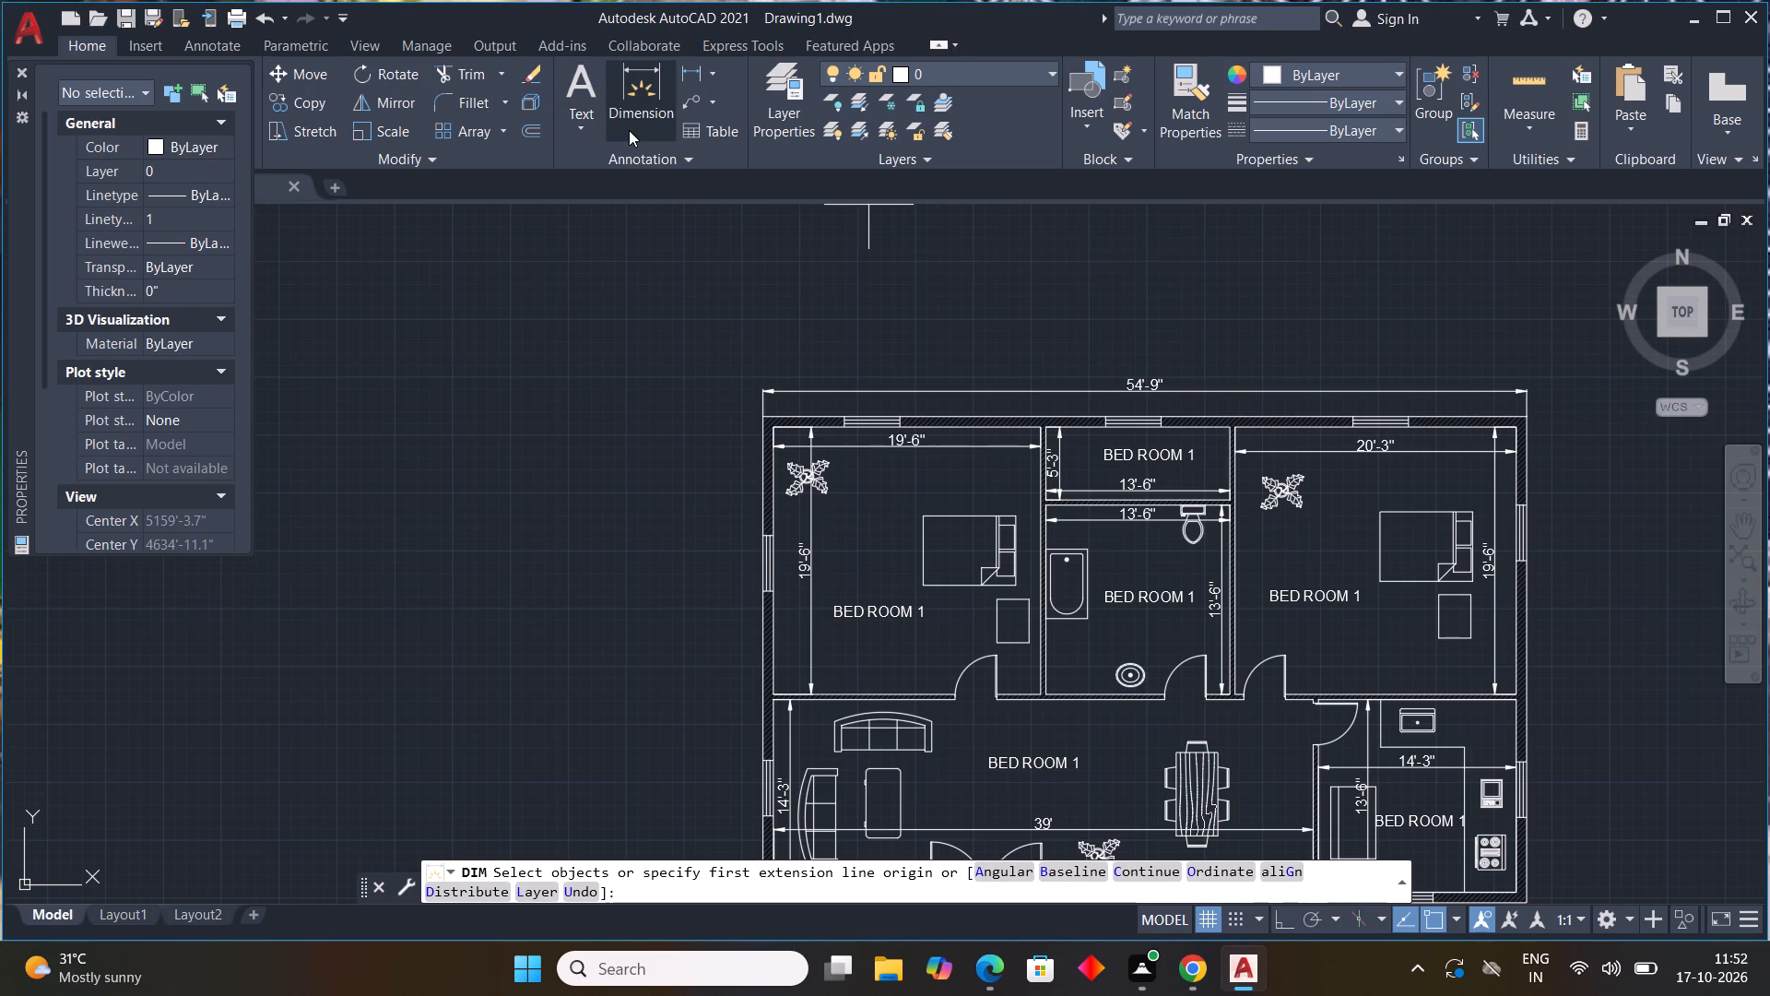
Dimension the plan's overall depth between the outer right-hand corners, placing the dimension line just outside the right wall.
click(629, 130)
scroll(1563, 561, down, 1)
middle_drag(1556, 549, 1431, 438)
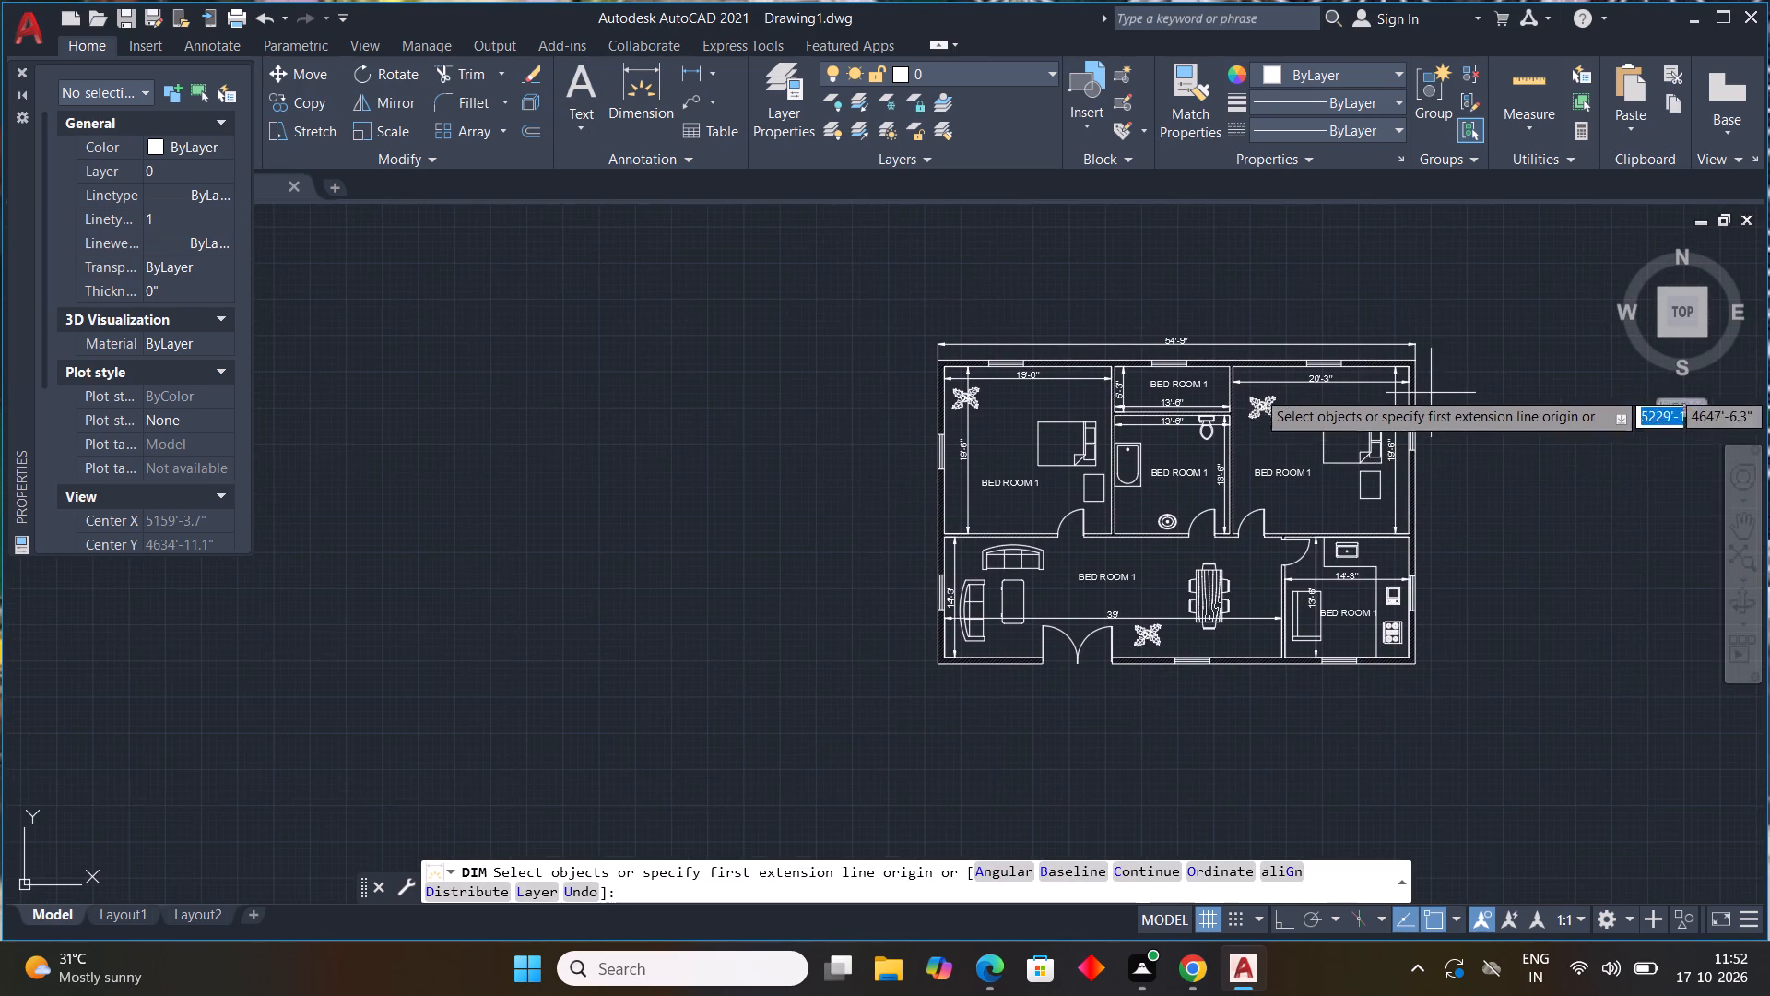
scroll(1425, 375, up, 3)
click(1381, 310)
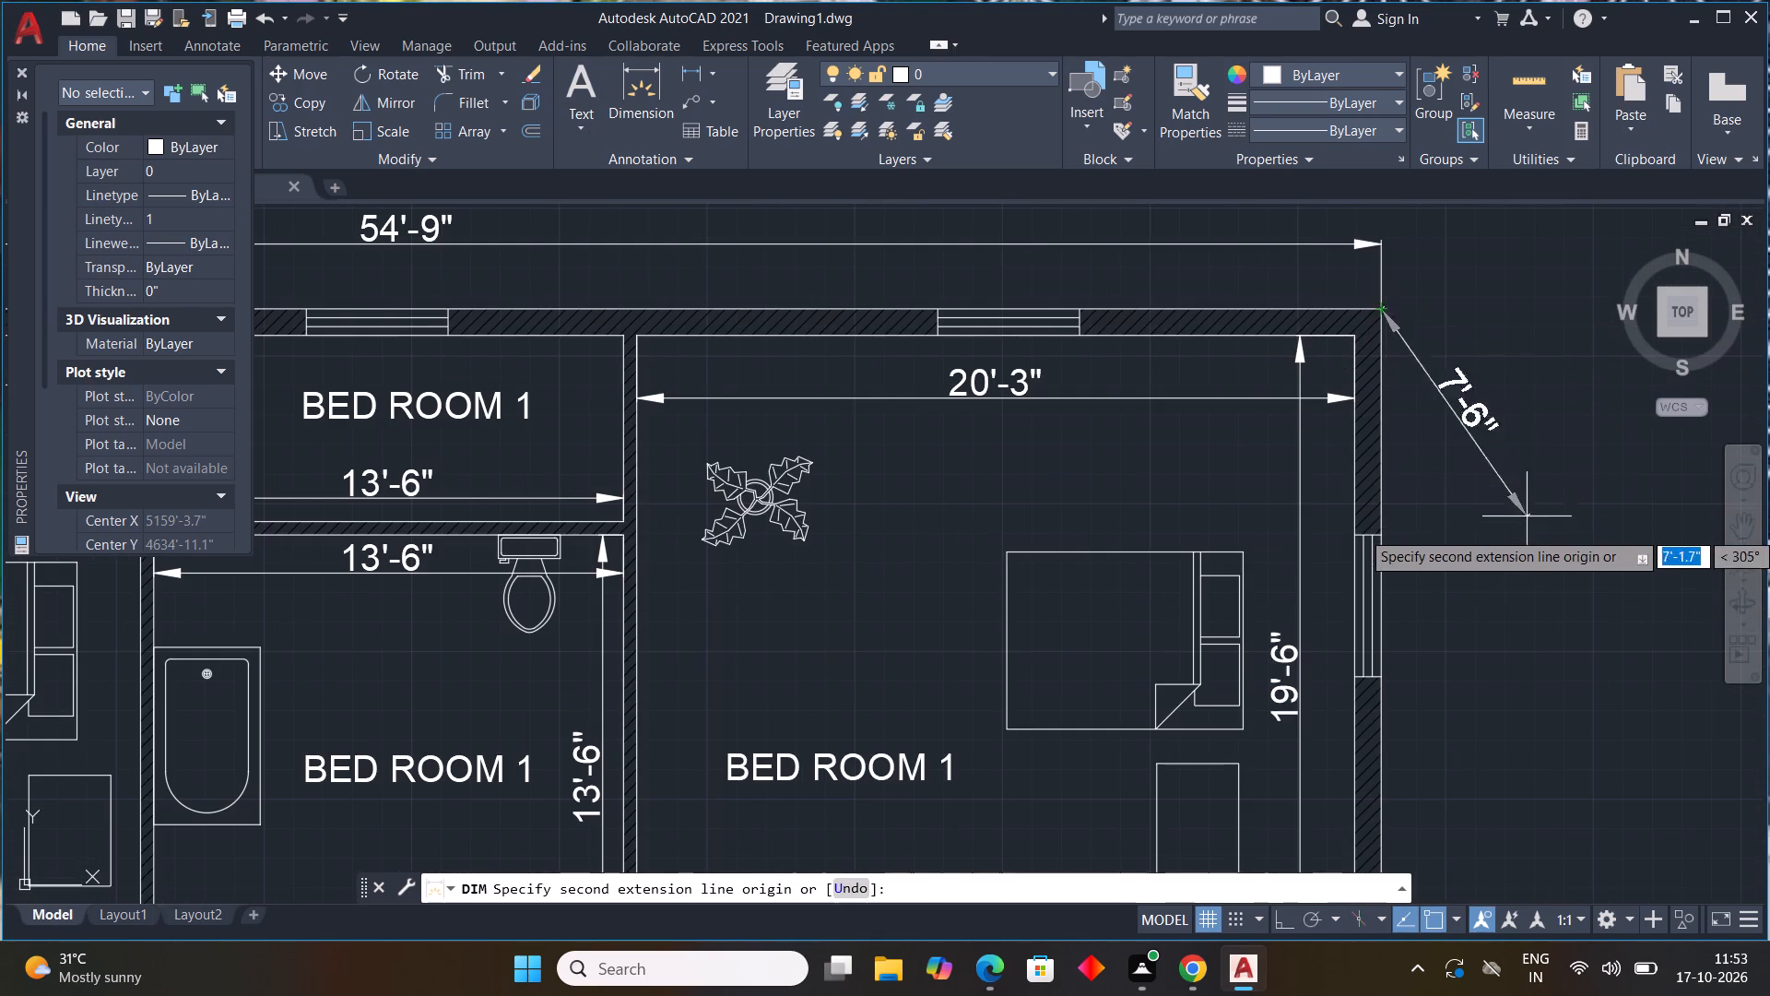
scroll(1537, 583, down, 2)
middle_drag(1529, 600, 1422, 288)
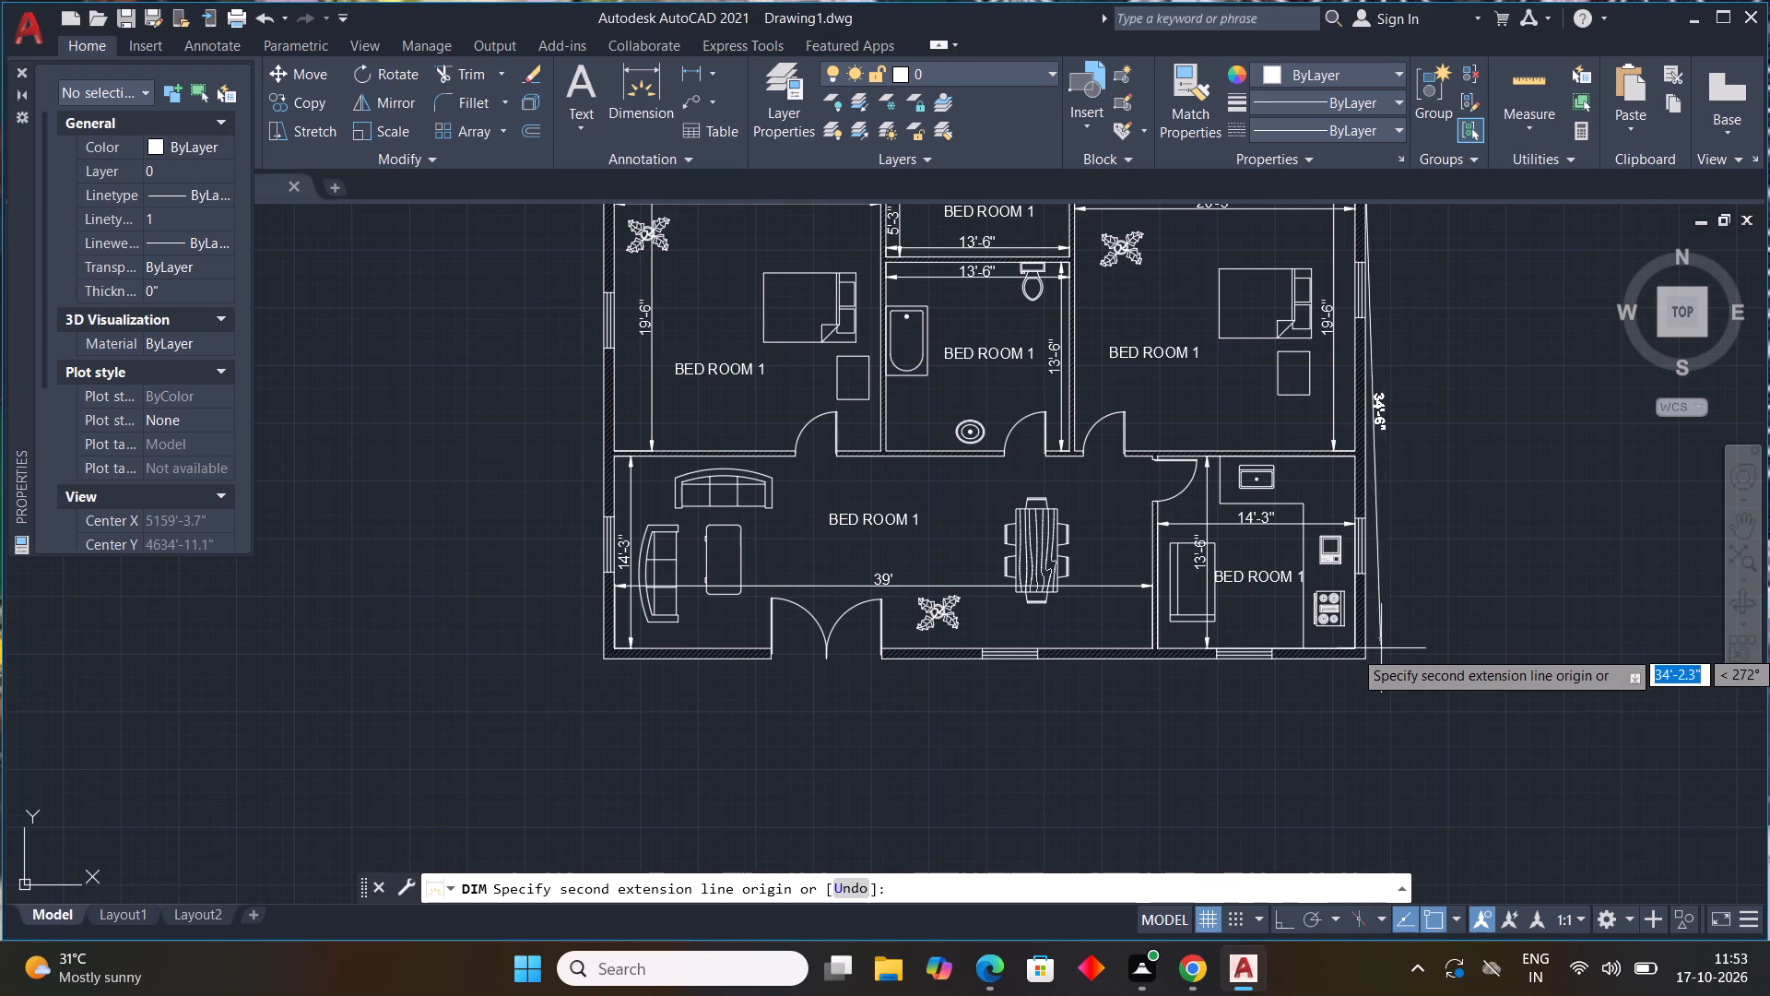
scroll(1374, 659, up, 2)
click(1356, 656)
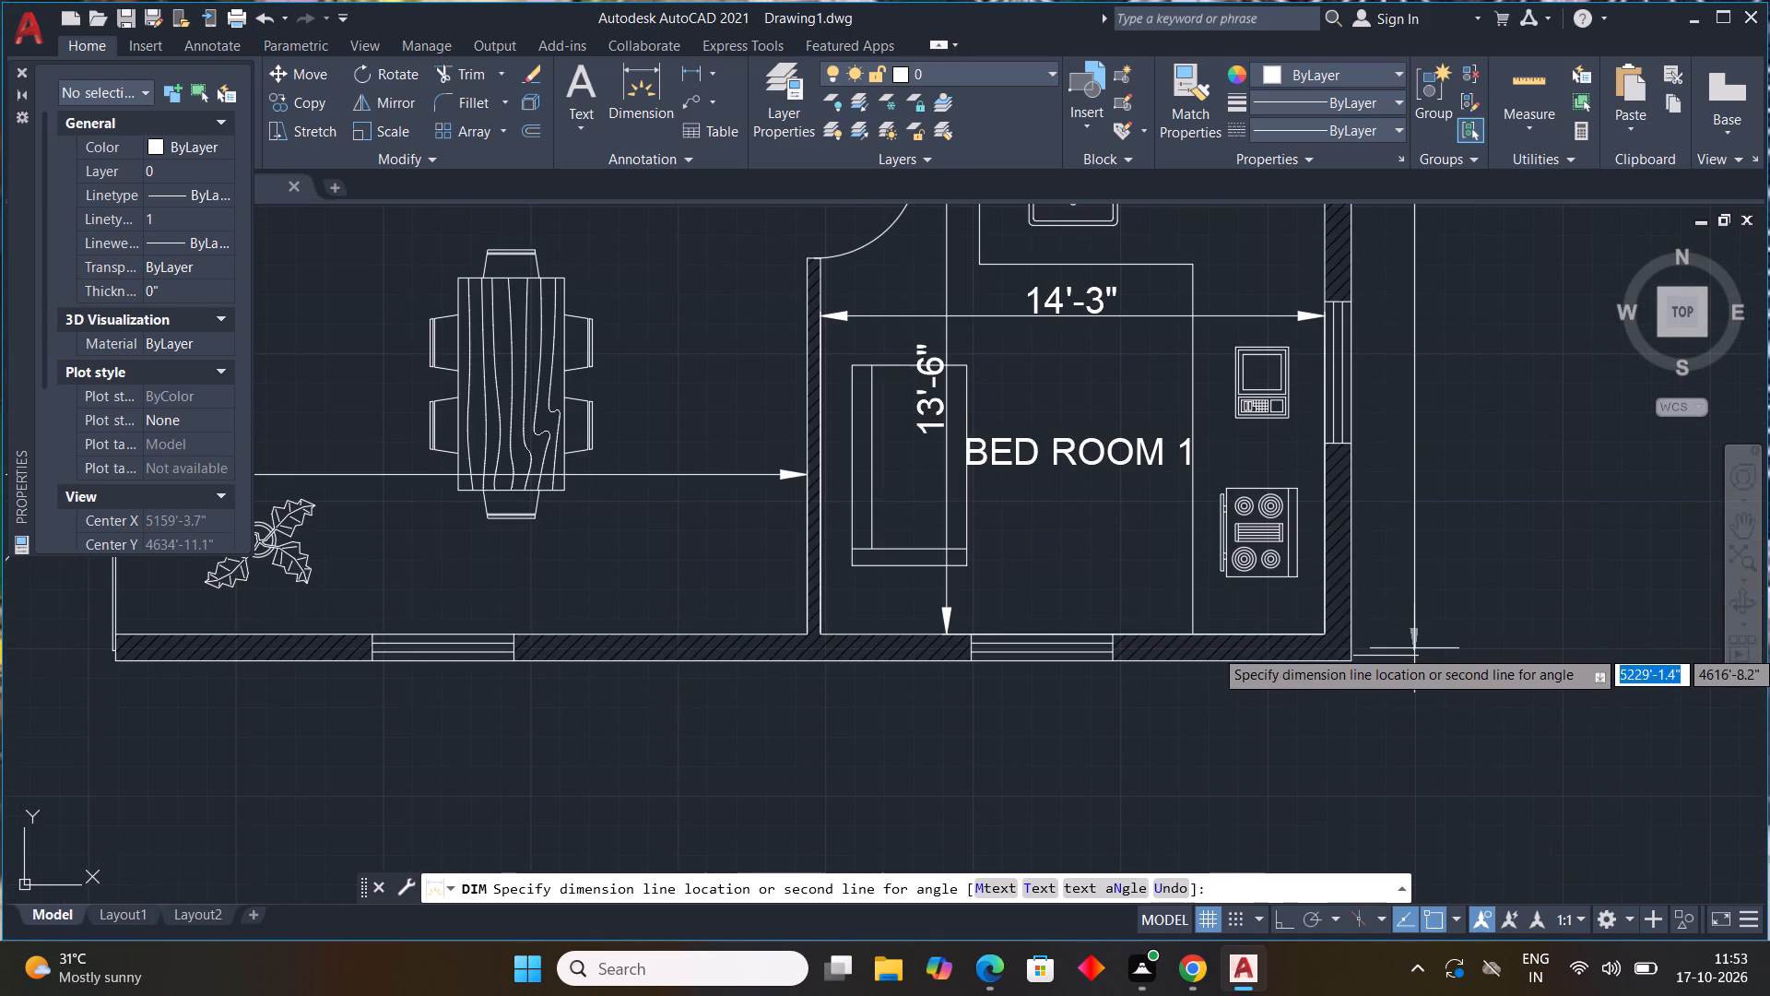
scroll(1414, 648, up, 1)
middle_drag(1412, 650, 1366, 836)
scroll(1410, 652, down, 1)
middle_click(1366, 836)
scroll(1366, 836, down, 1)
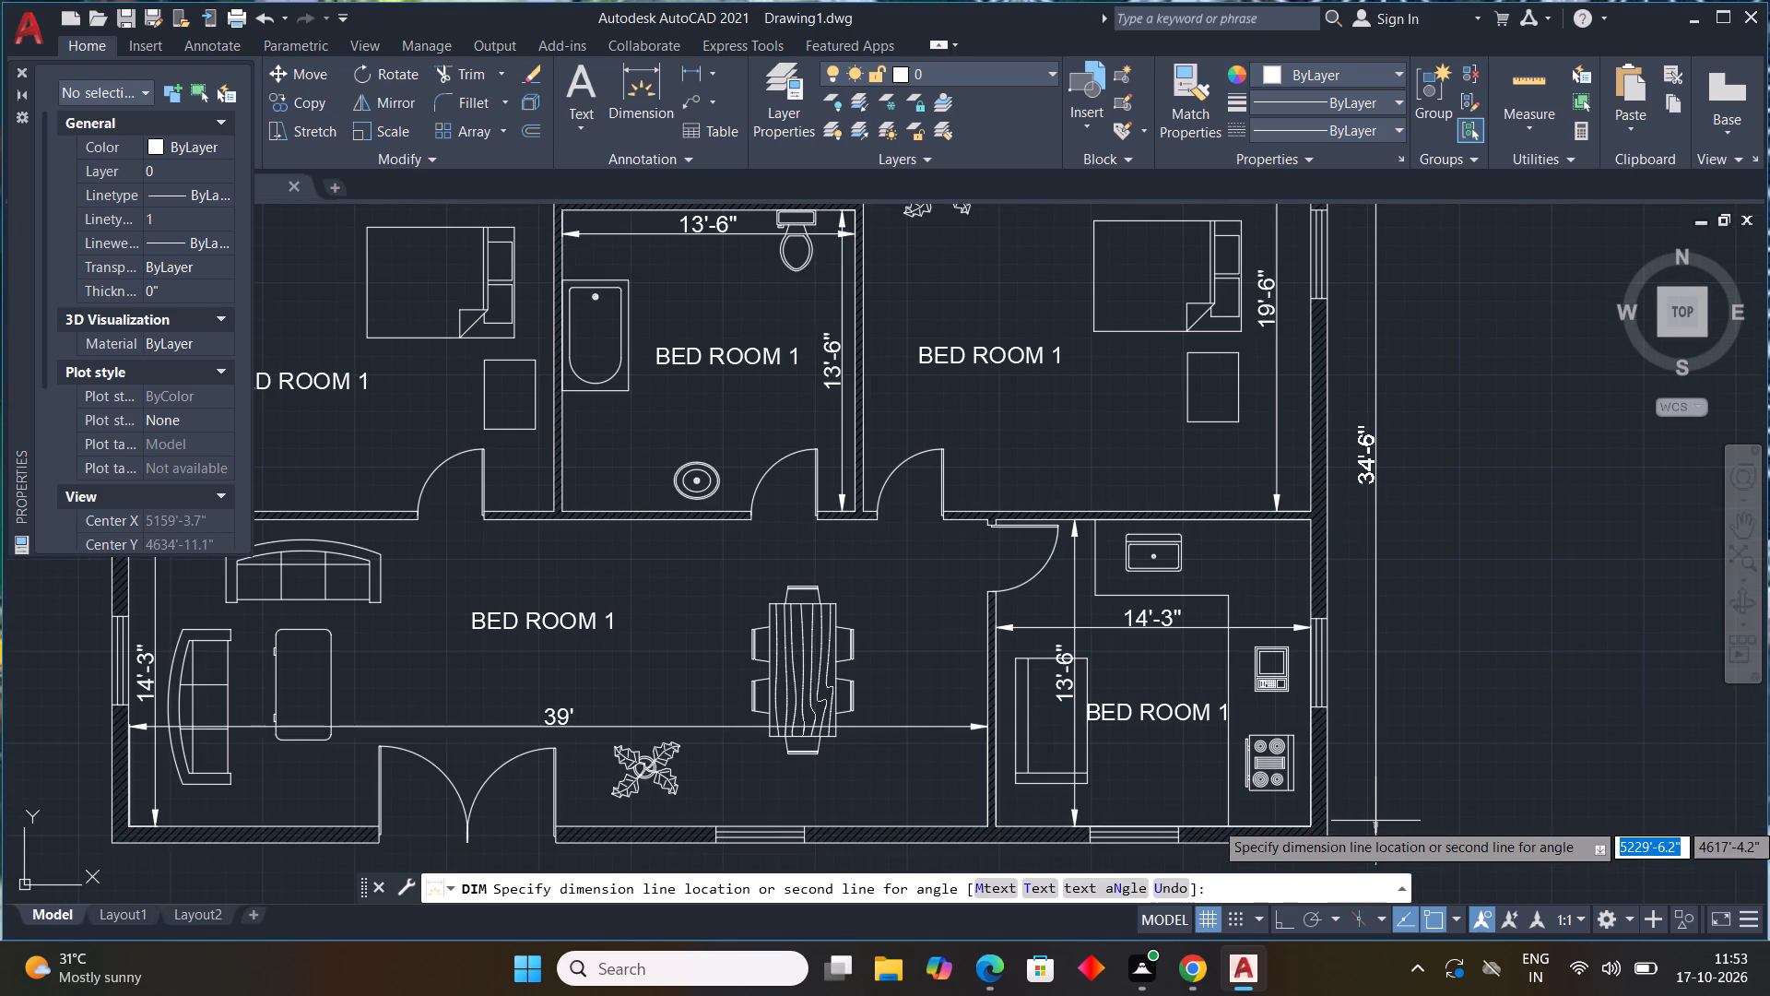
click(1375, 821)
scroll(1378, 830, down, 3)
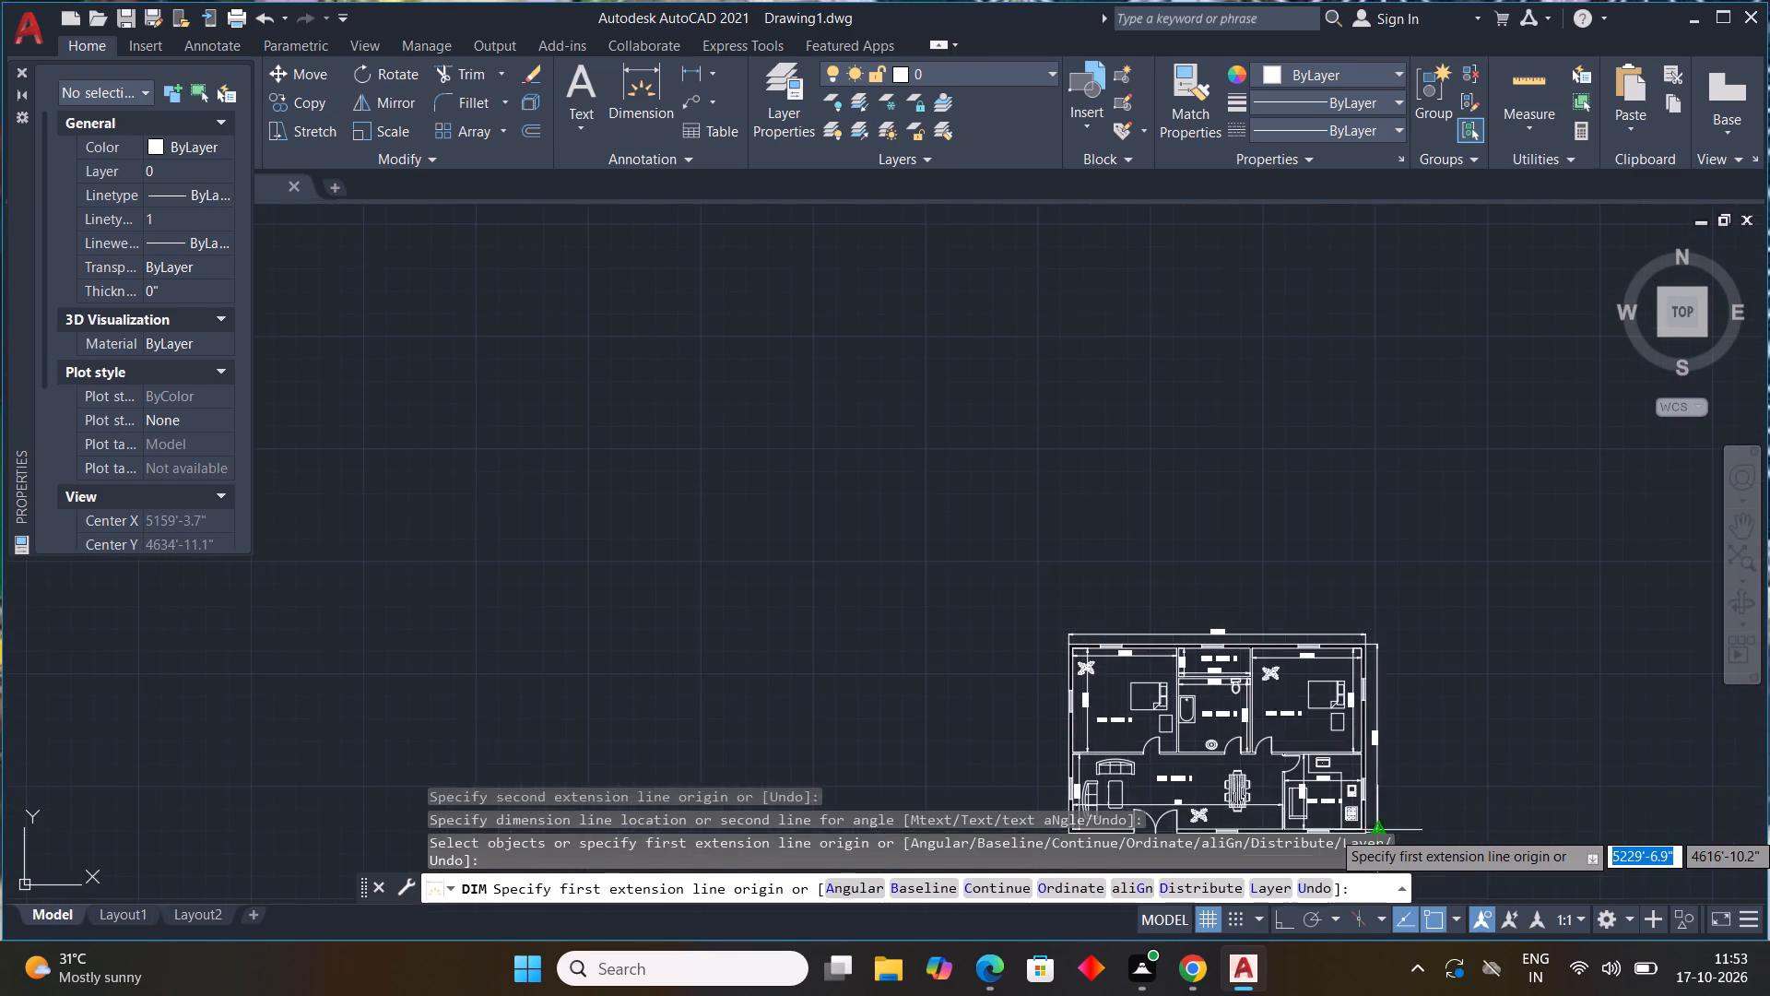
scroll(1290, 733, up, 2)
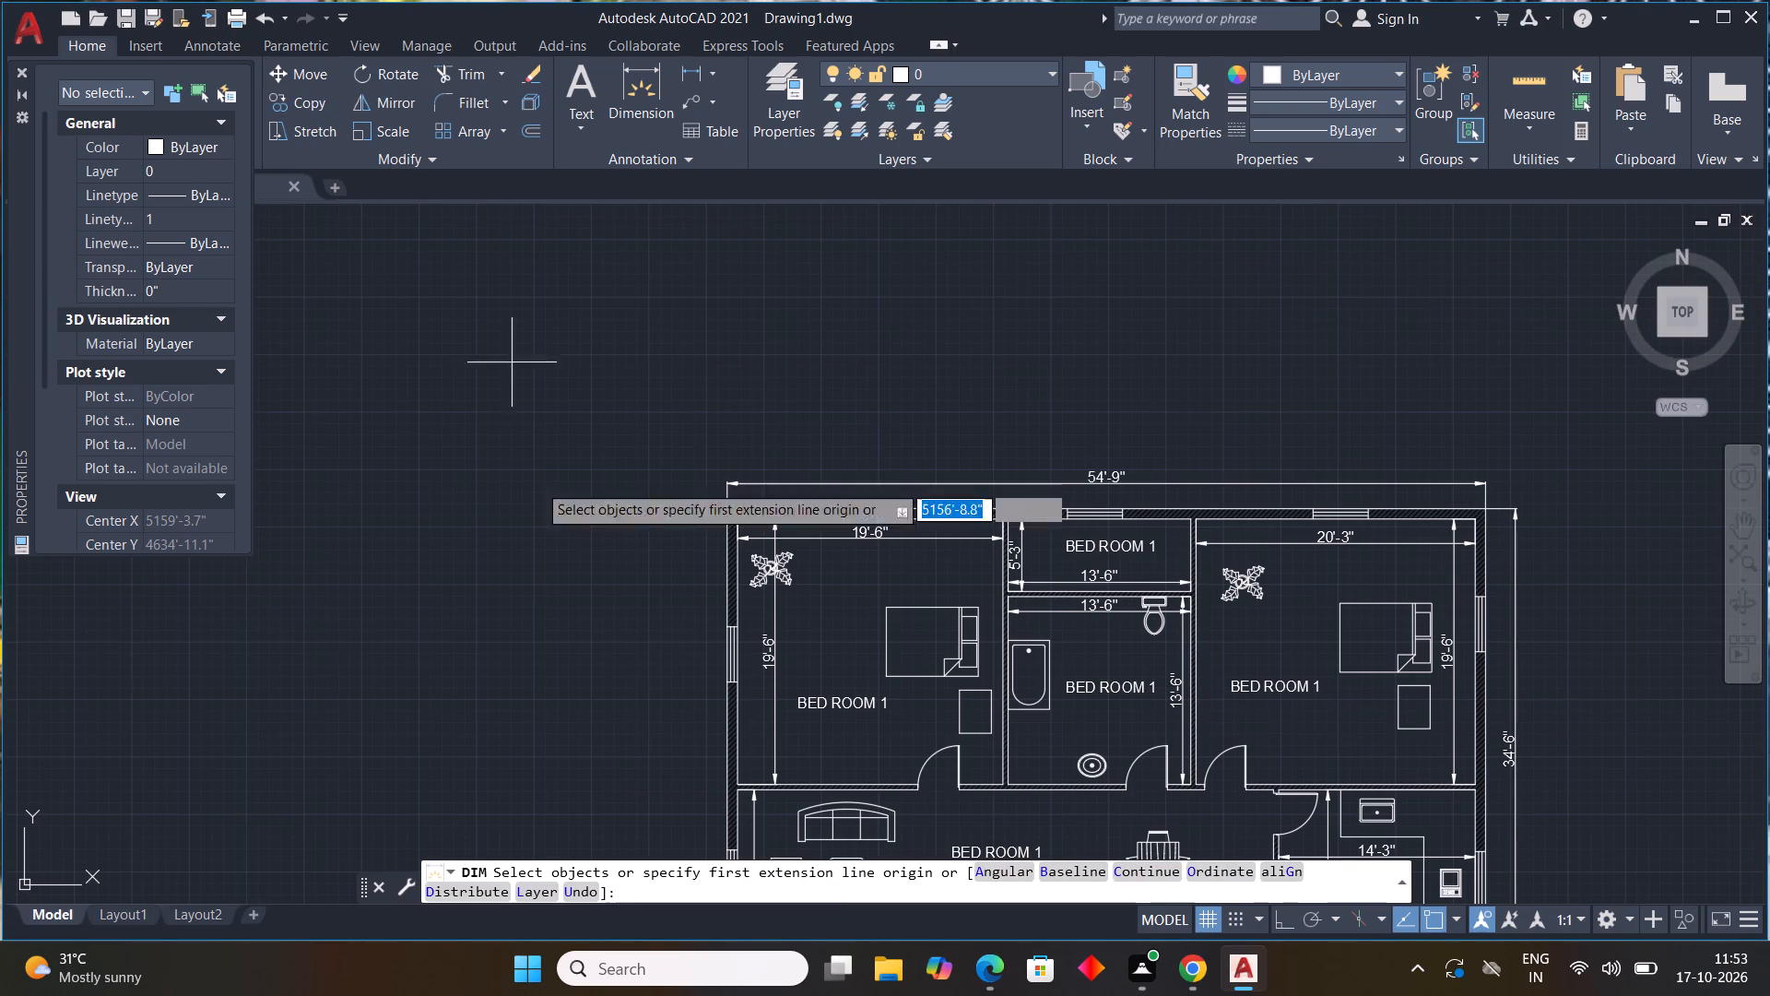
scroll(1342, 525, down, 1)
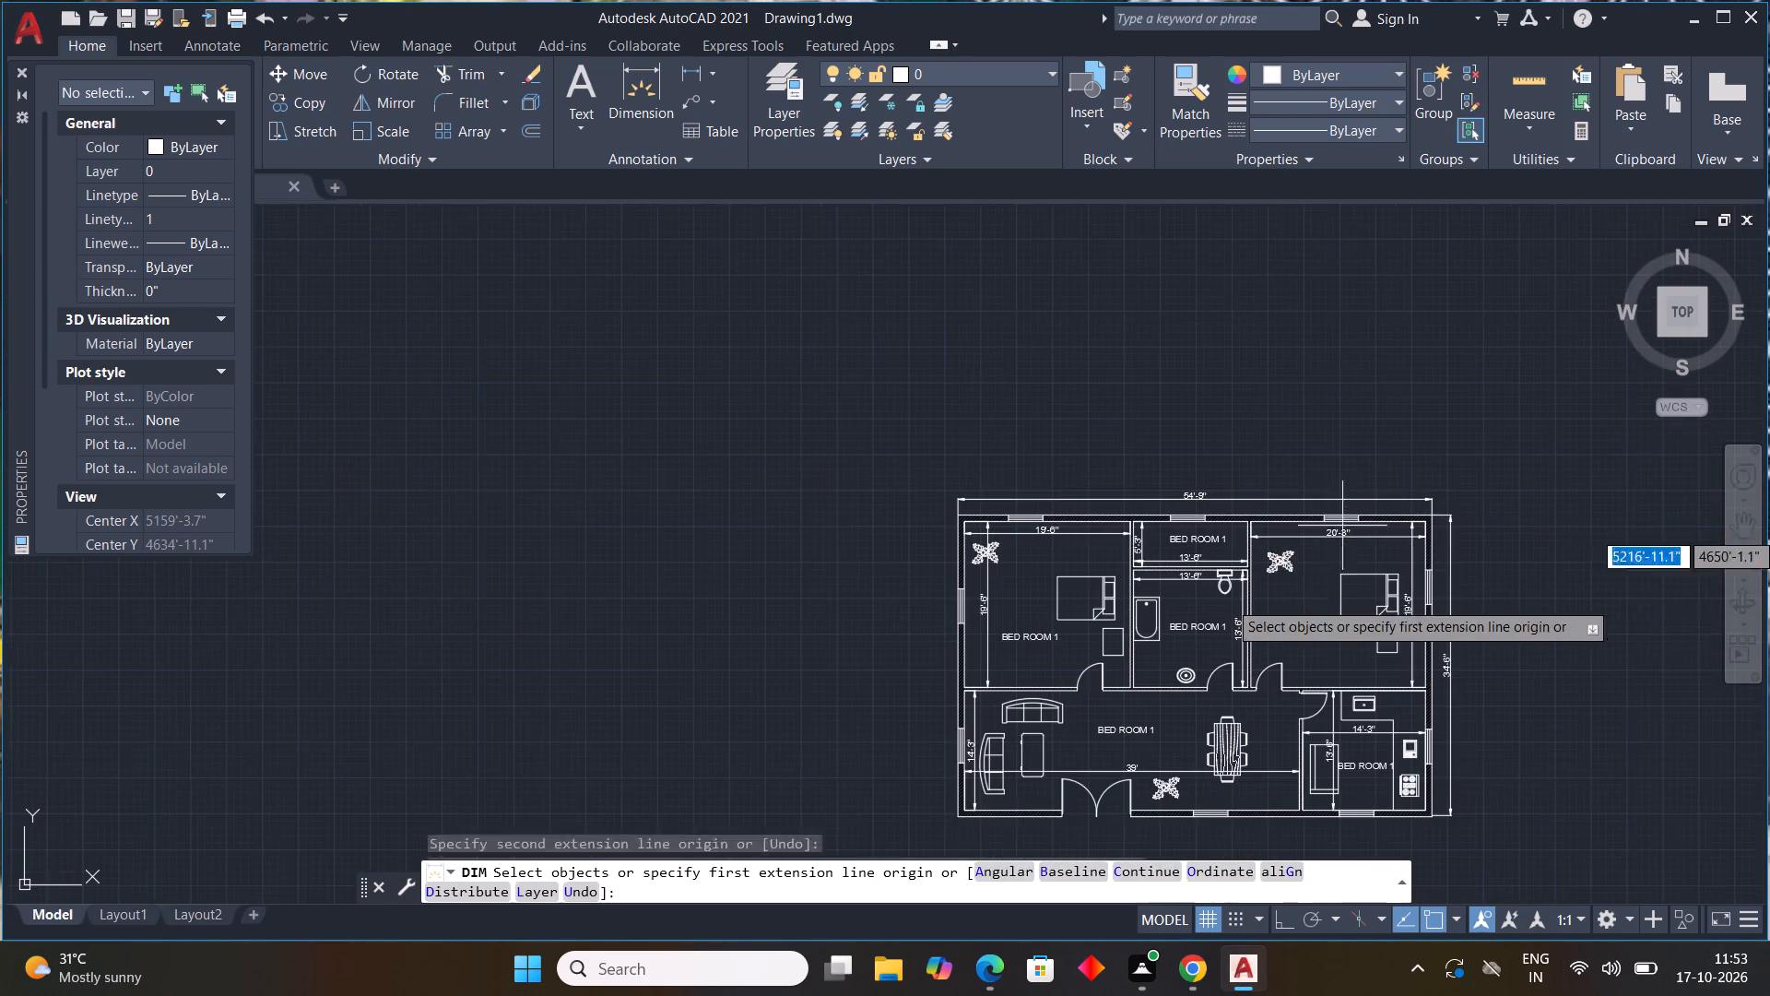
middle_drag(1315, 595, 1171, 354)
key(Escape)
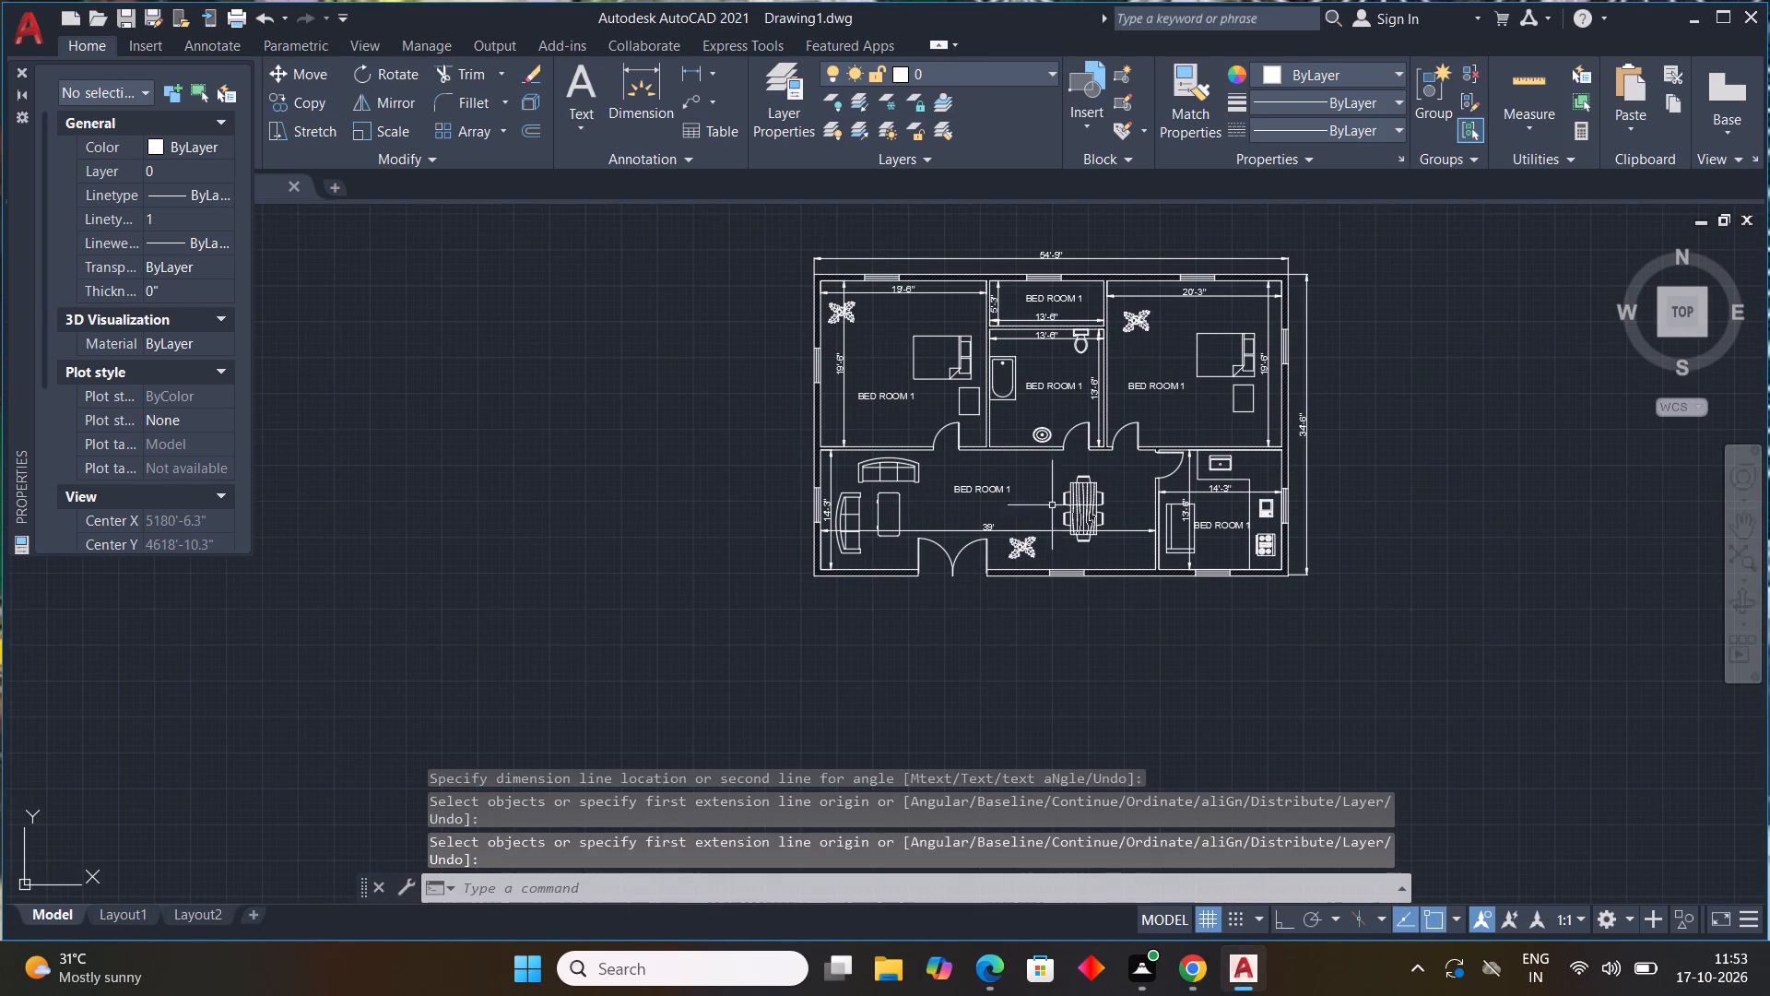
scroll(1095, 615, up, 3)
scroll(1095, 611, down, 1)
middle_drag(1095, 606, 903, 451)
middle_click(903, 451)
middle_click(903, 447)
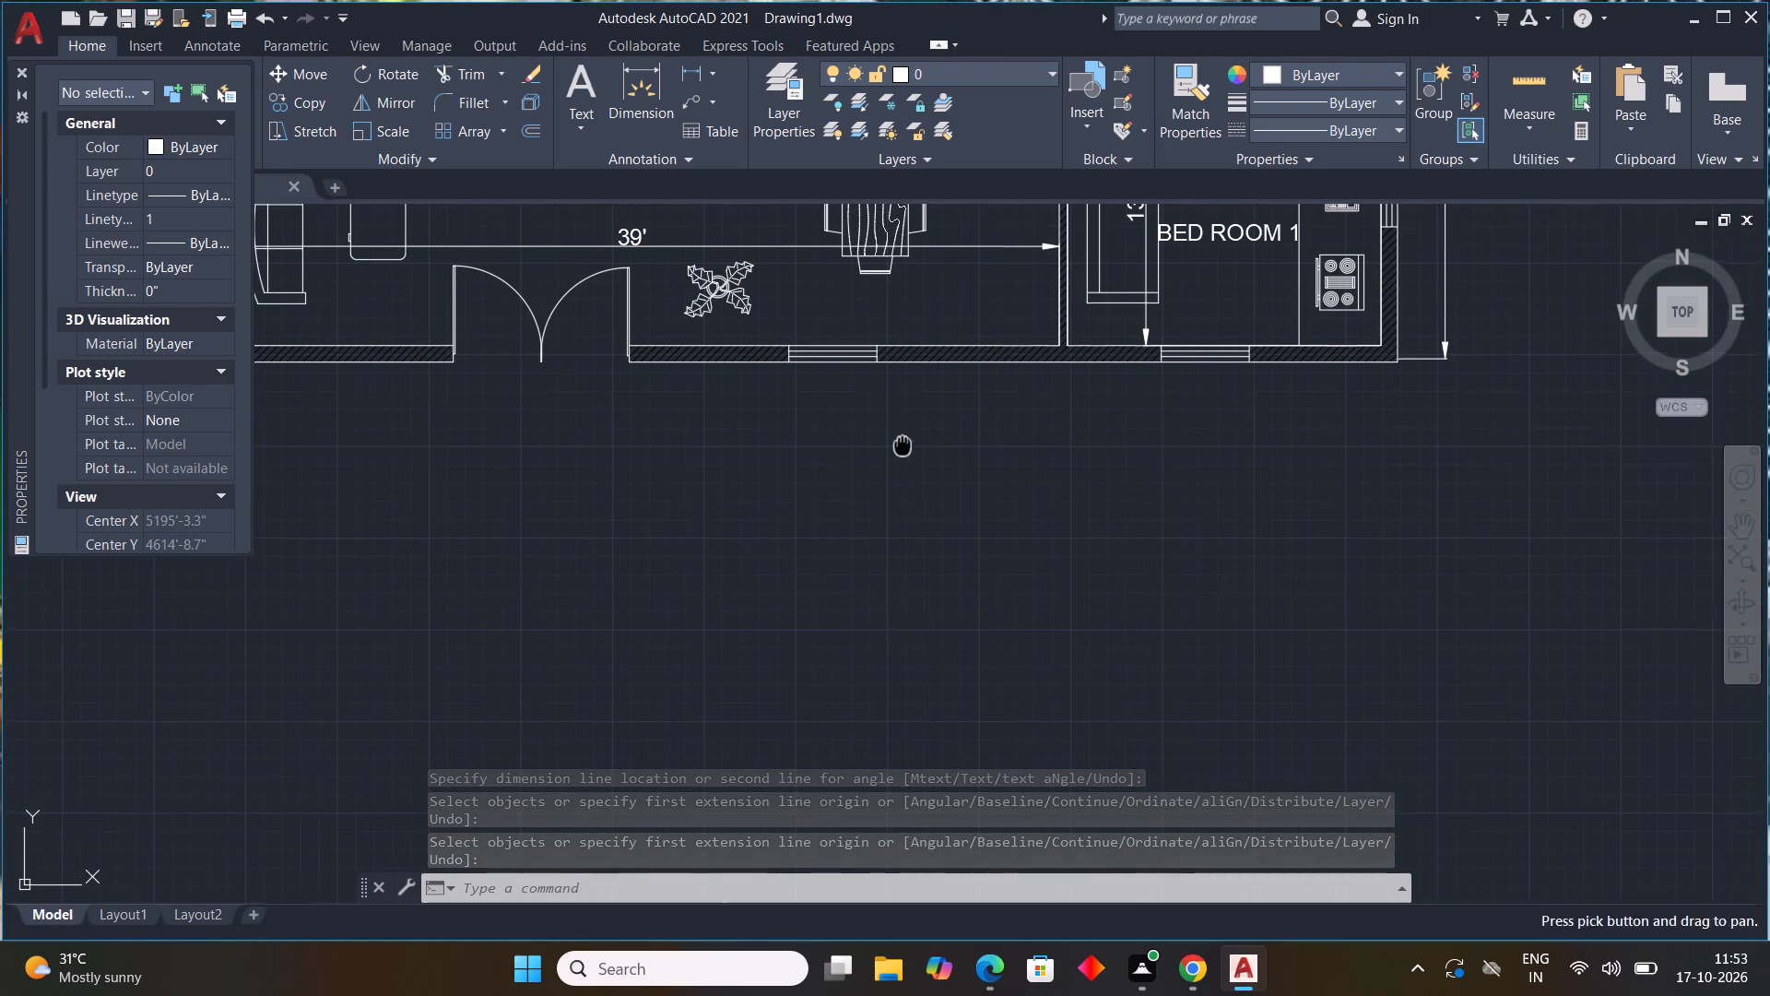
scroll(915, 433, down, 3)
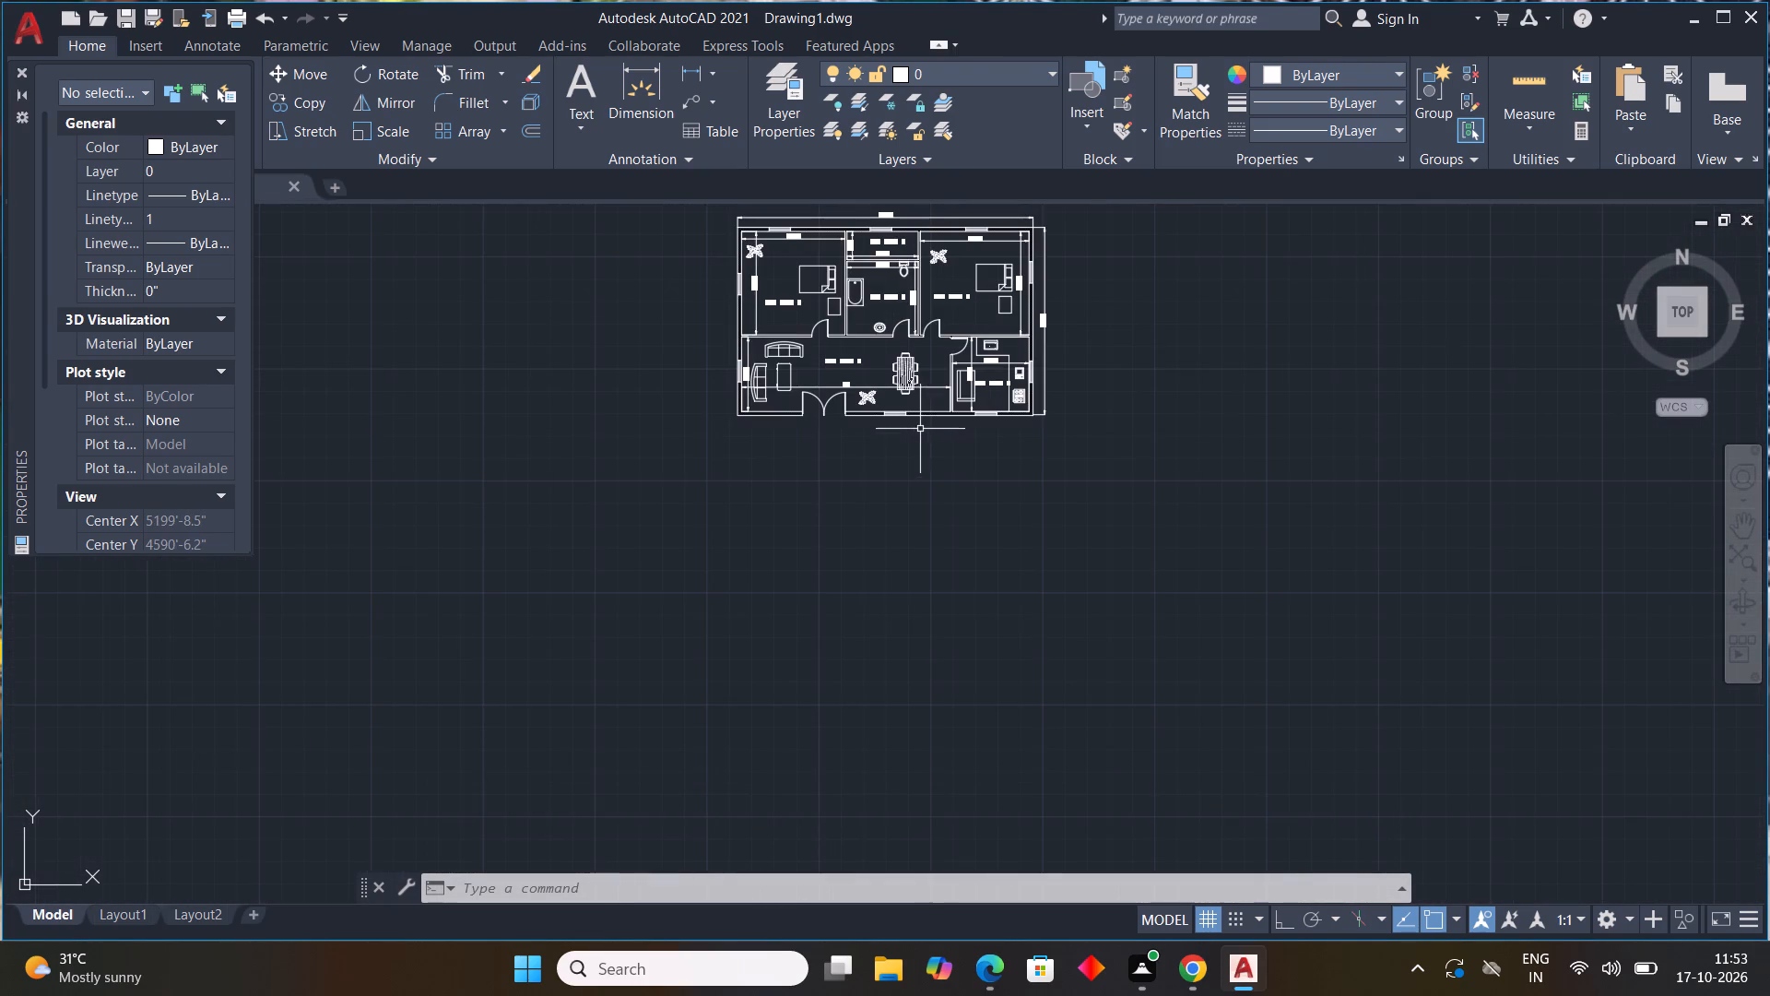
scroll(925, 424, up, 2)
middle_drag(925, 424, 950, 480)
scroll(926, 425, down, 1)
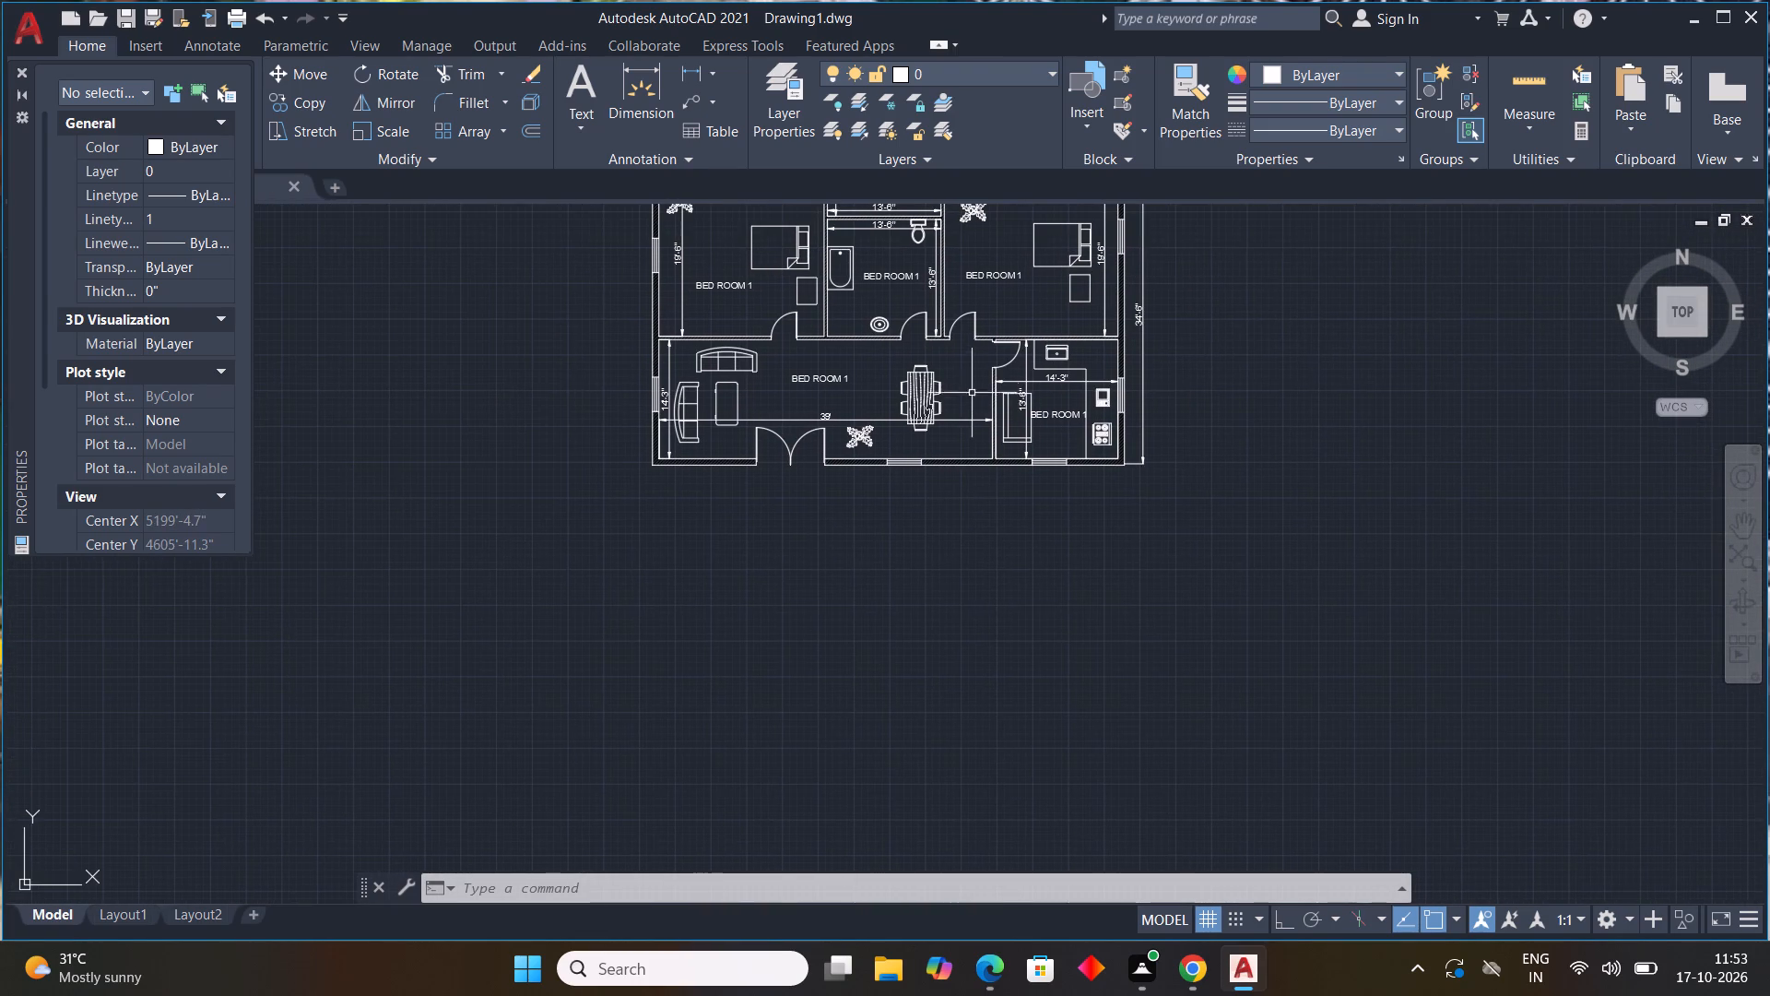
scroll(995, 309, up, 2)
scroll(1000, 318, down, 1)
Change the copied label in the bathroom to read TOILET.
middle_drag(1000, 320, 1002, 327)
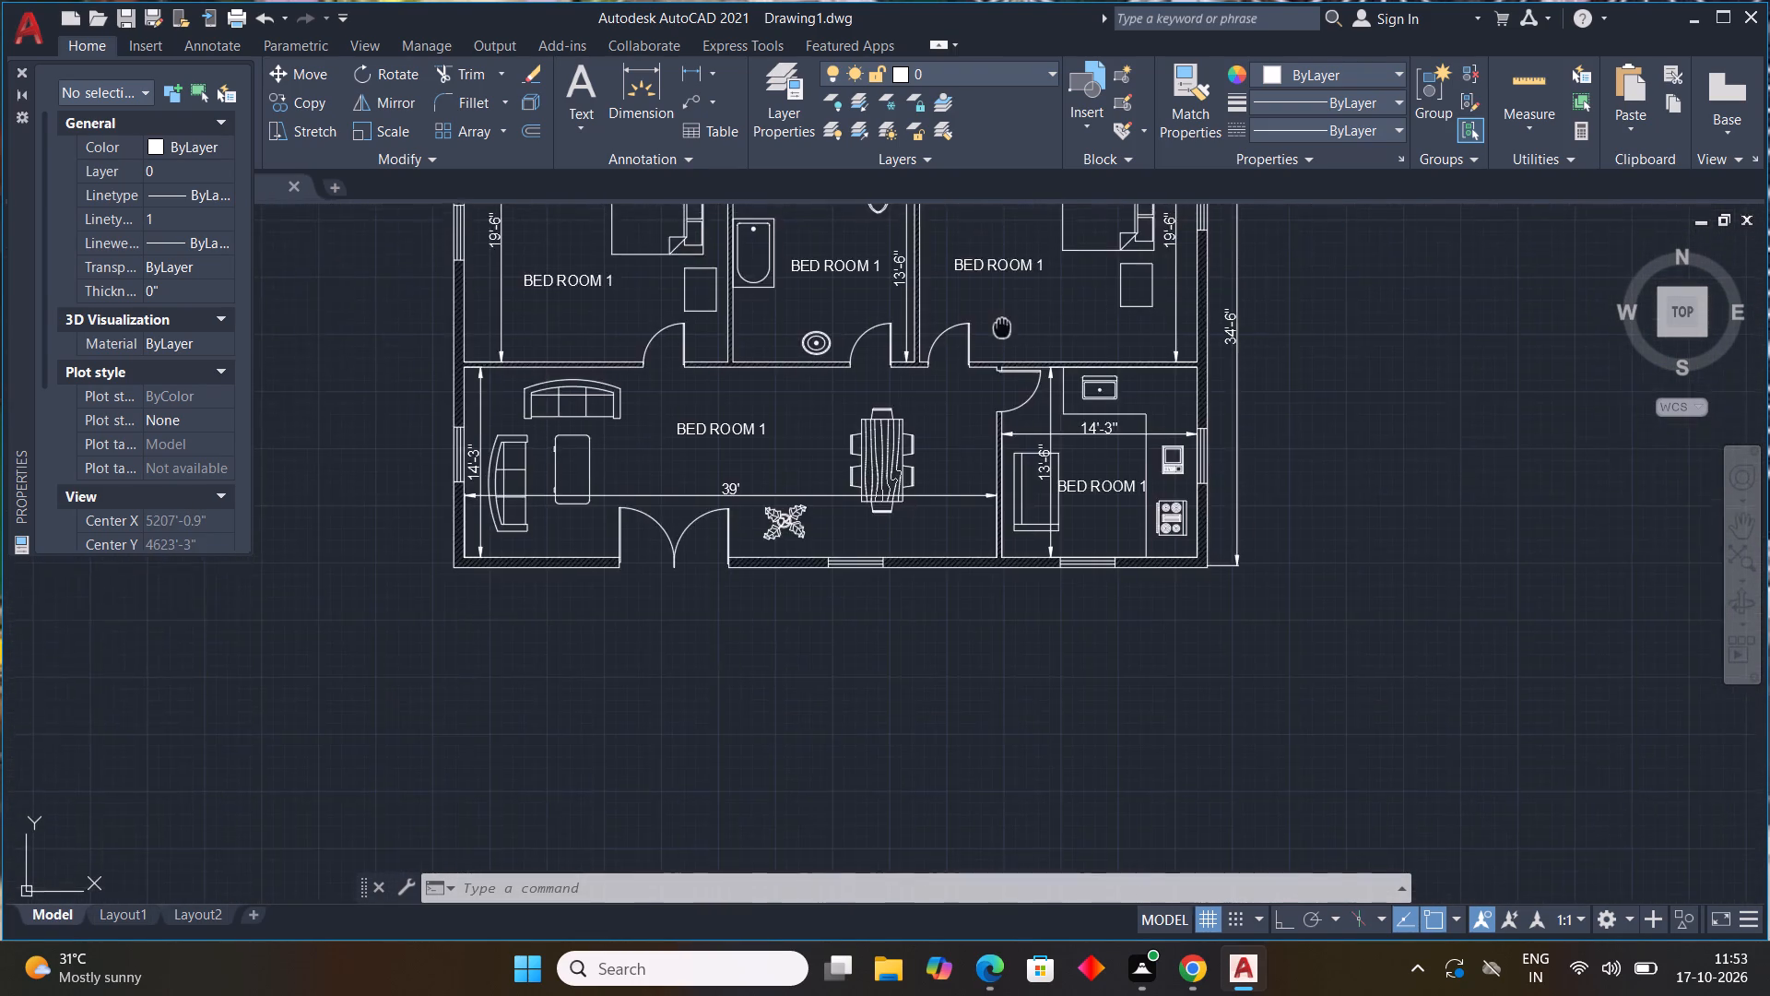
middle_drag(1002, 327, 1090, 439)
middle_click(1091, 438)
click(962, 382)
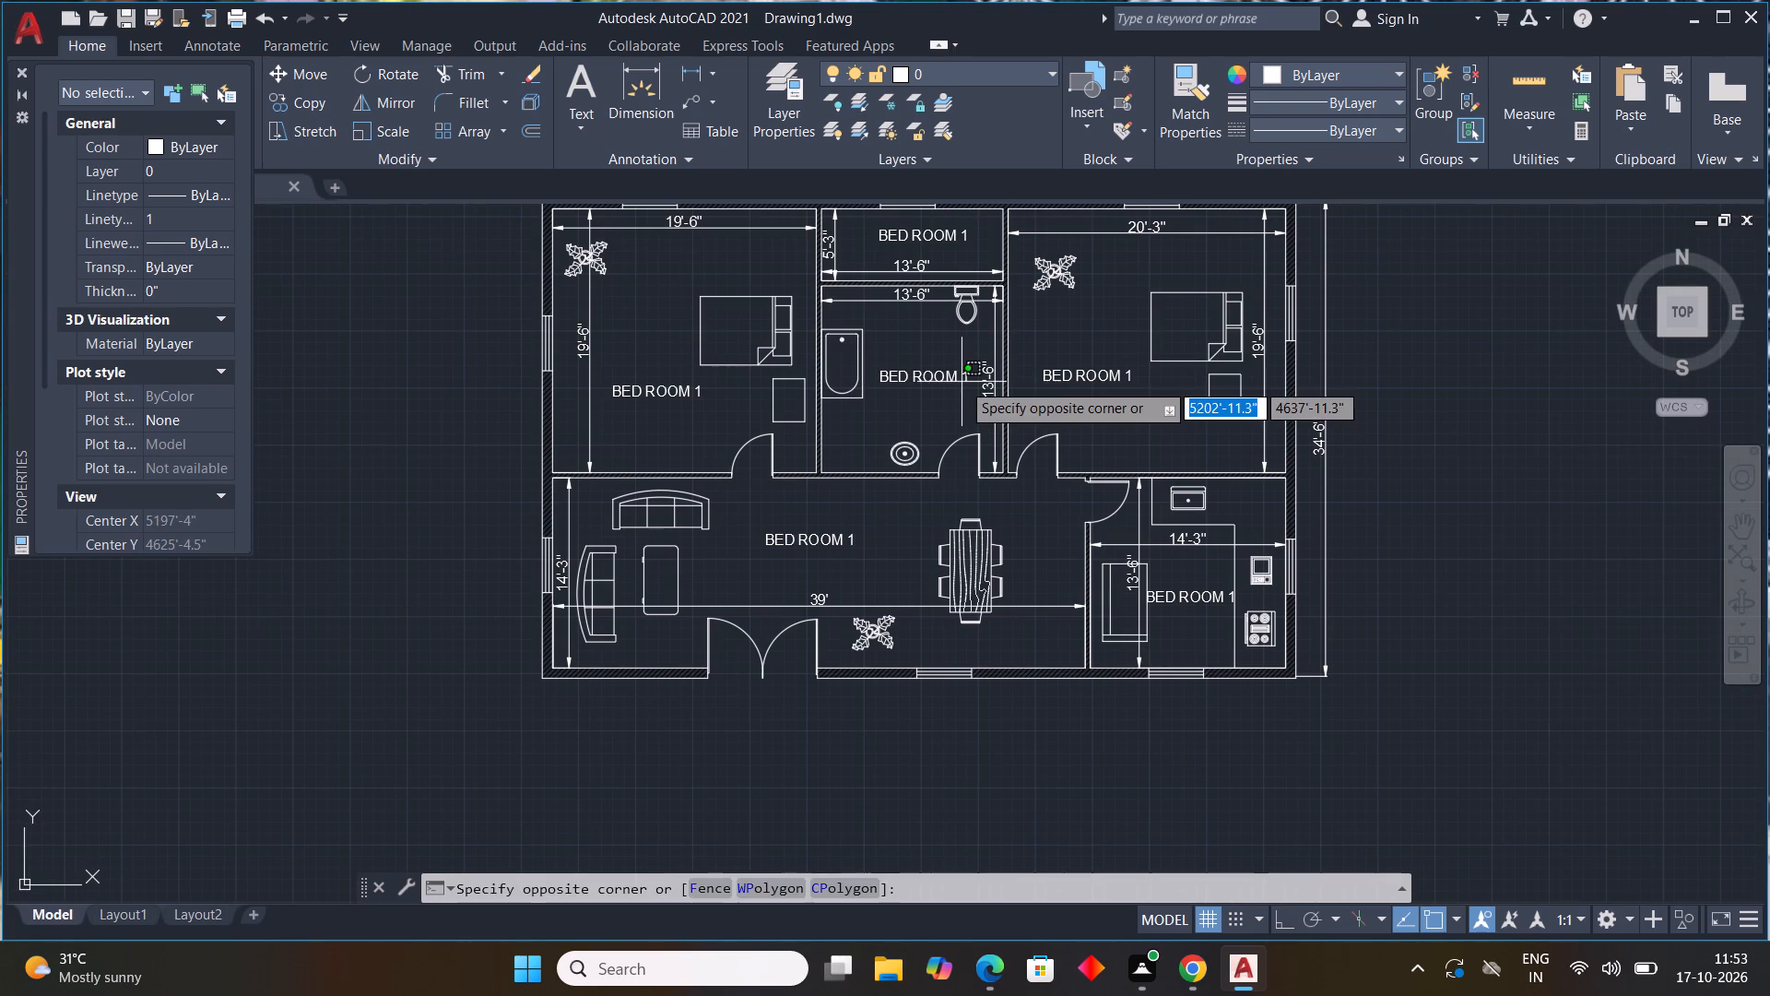
double_click(946, 372)
click(987, 380)
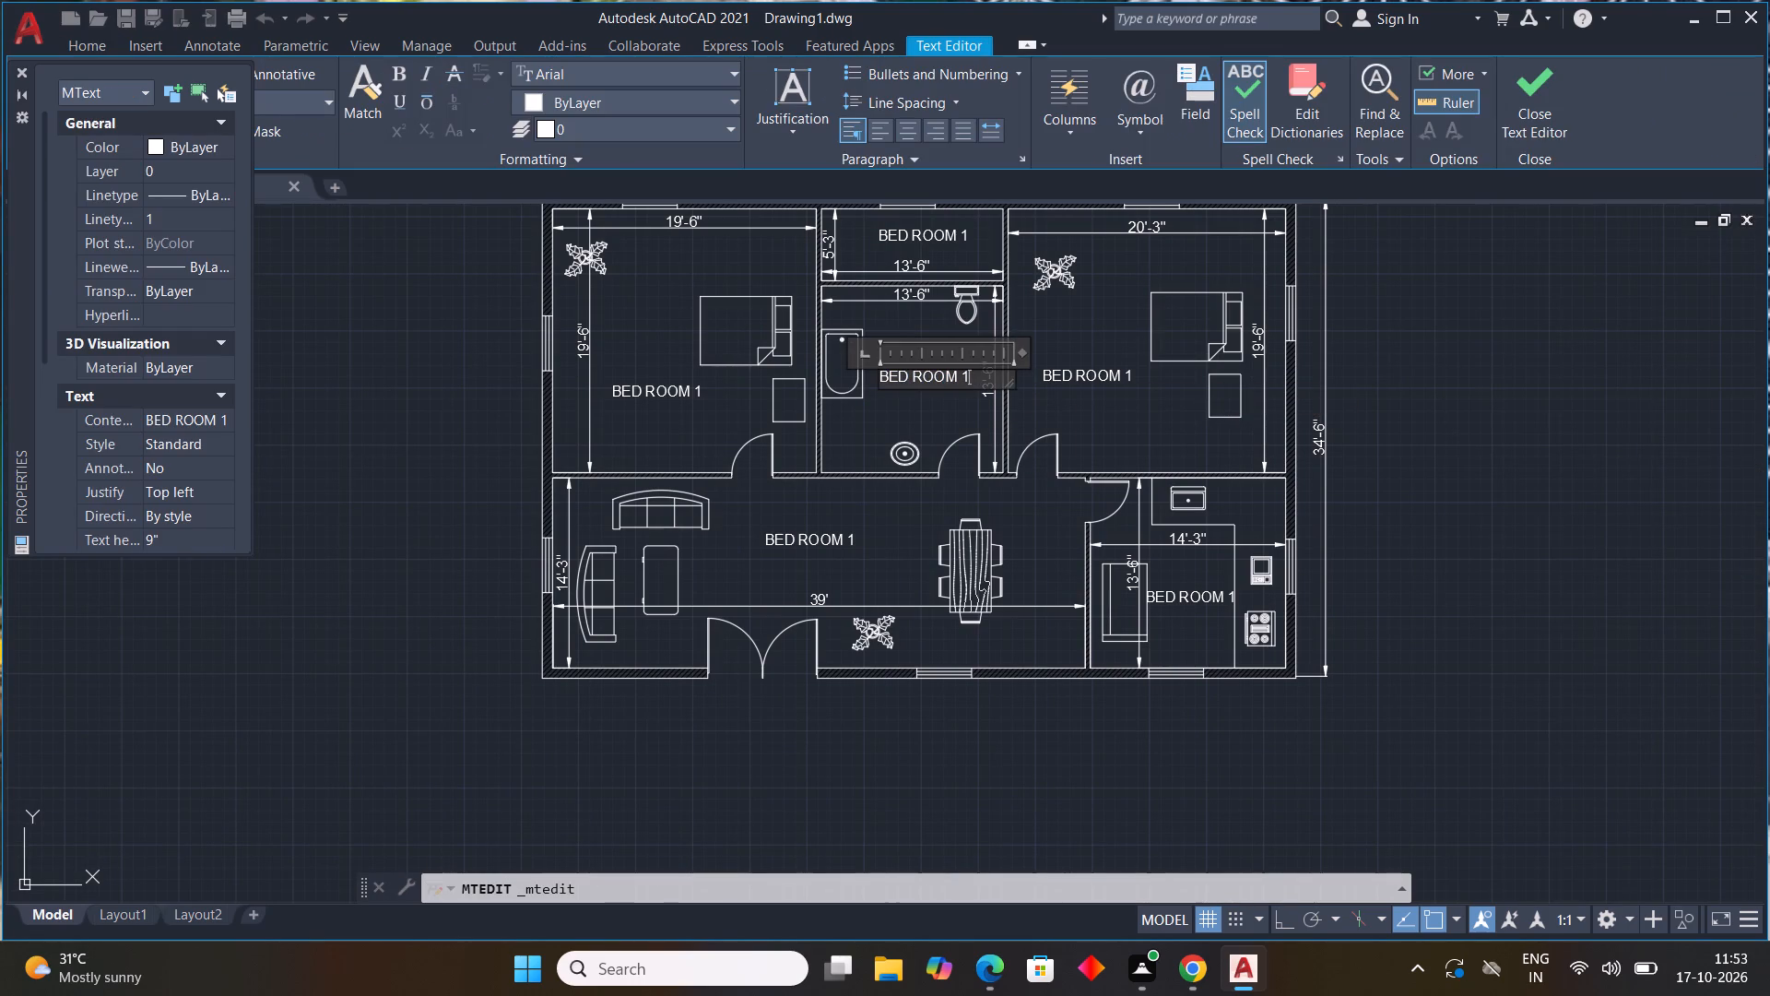
key(BackSpace)
key(BackSpace)
key(BackSpace)
key(BackSpace)
key(BackSpace)
key(BackSpace)
key(BackSpace)
key(BackSpace)
key(BackSpace)
key(BackSpace)
key(BackSpace)
key(BackSpace)
key(BackSpace)
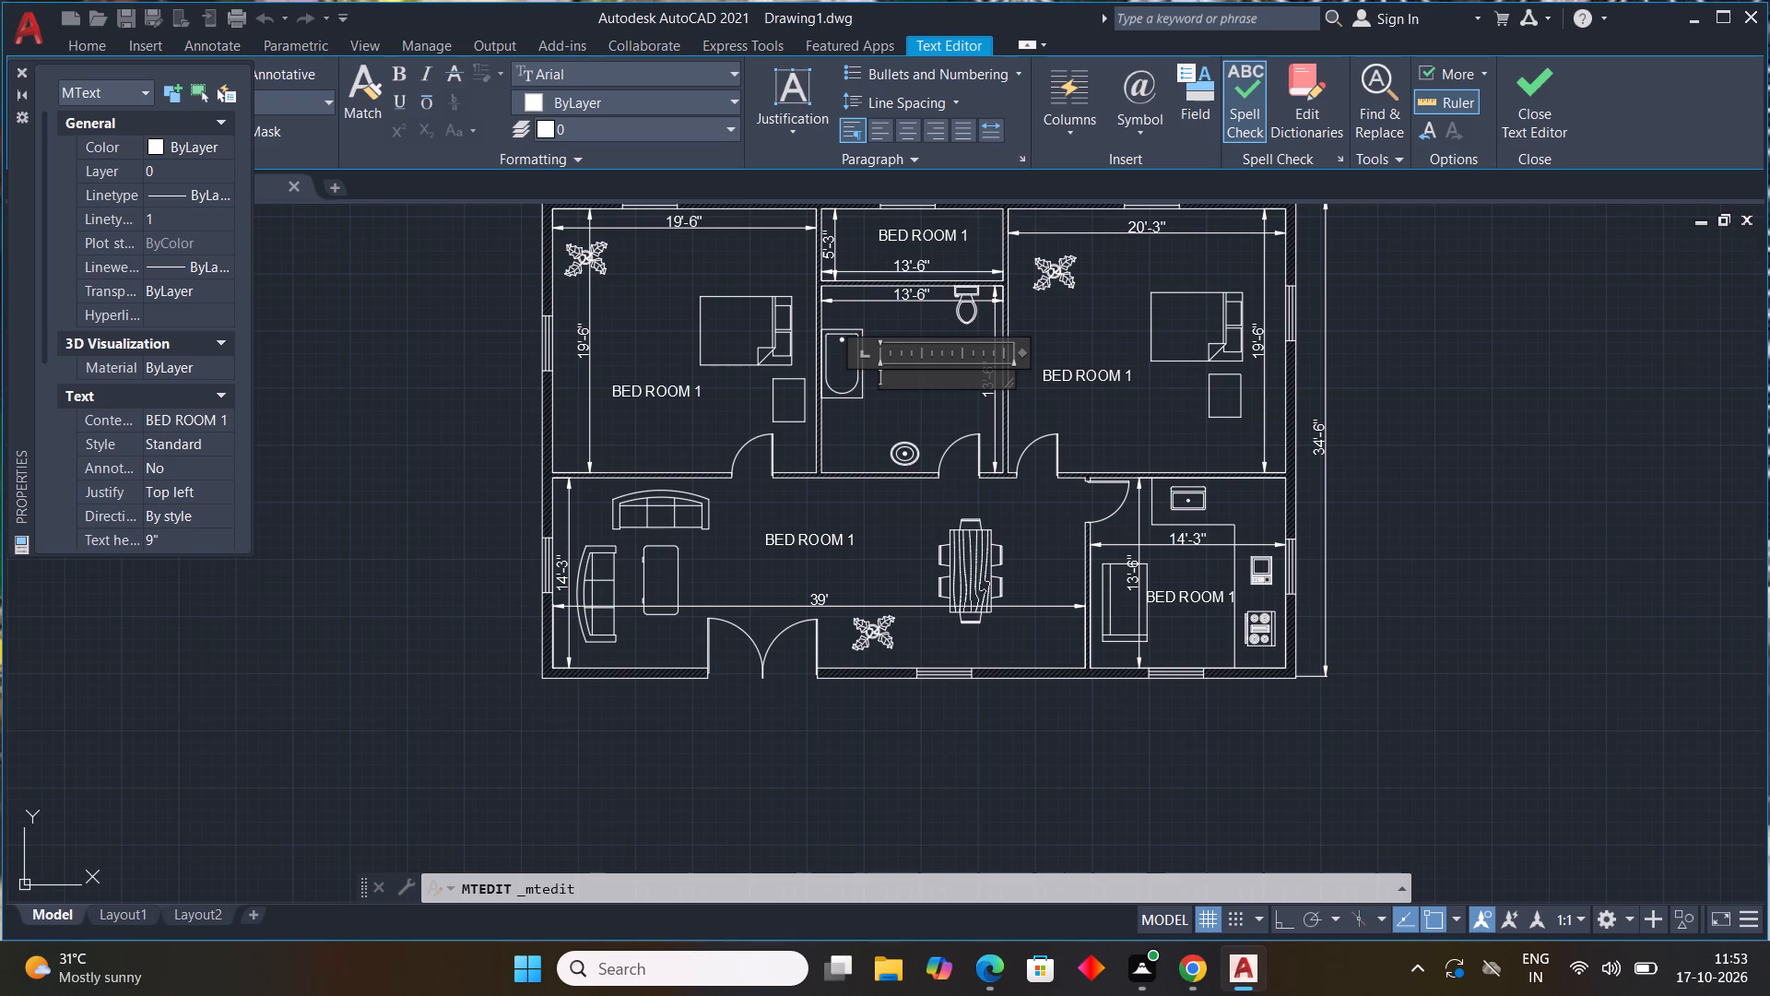
text(TOILET)
click(939, 417)
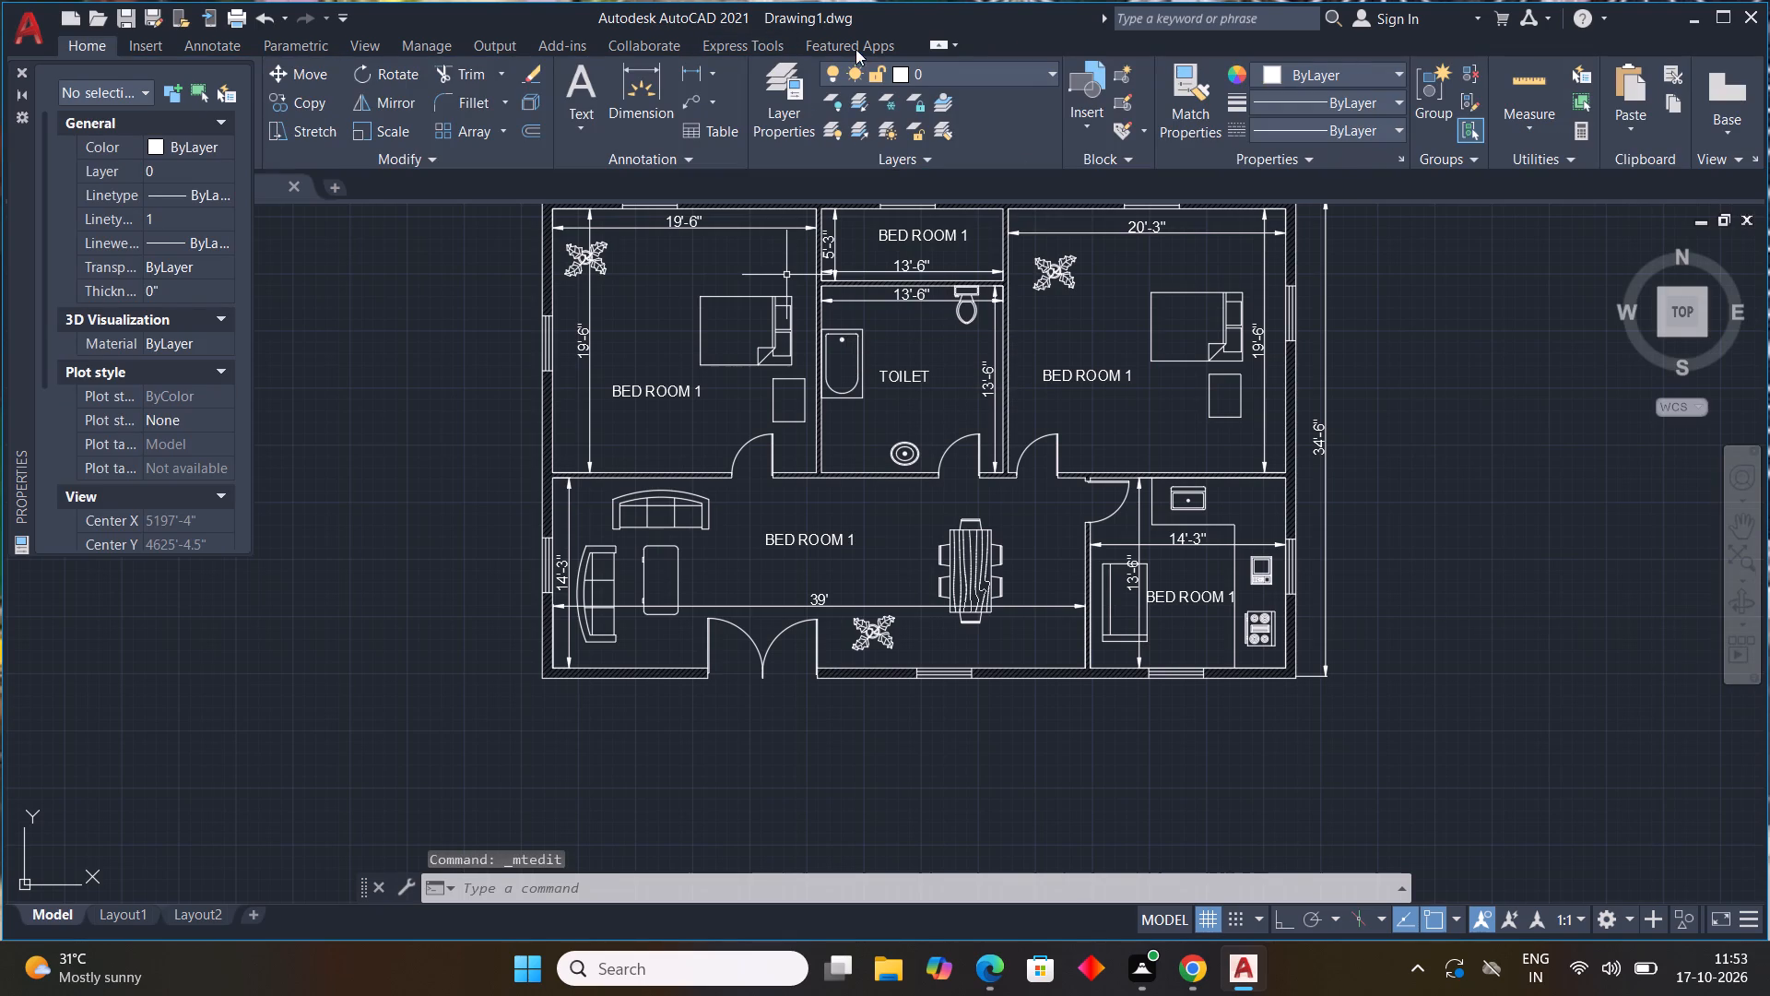
Change the copied BED ROOM 1 label in the small room above the toilet to read AIR VENT.
double_click(942, 237)
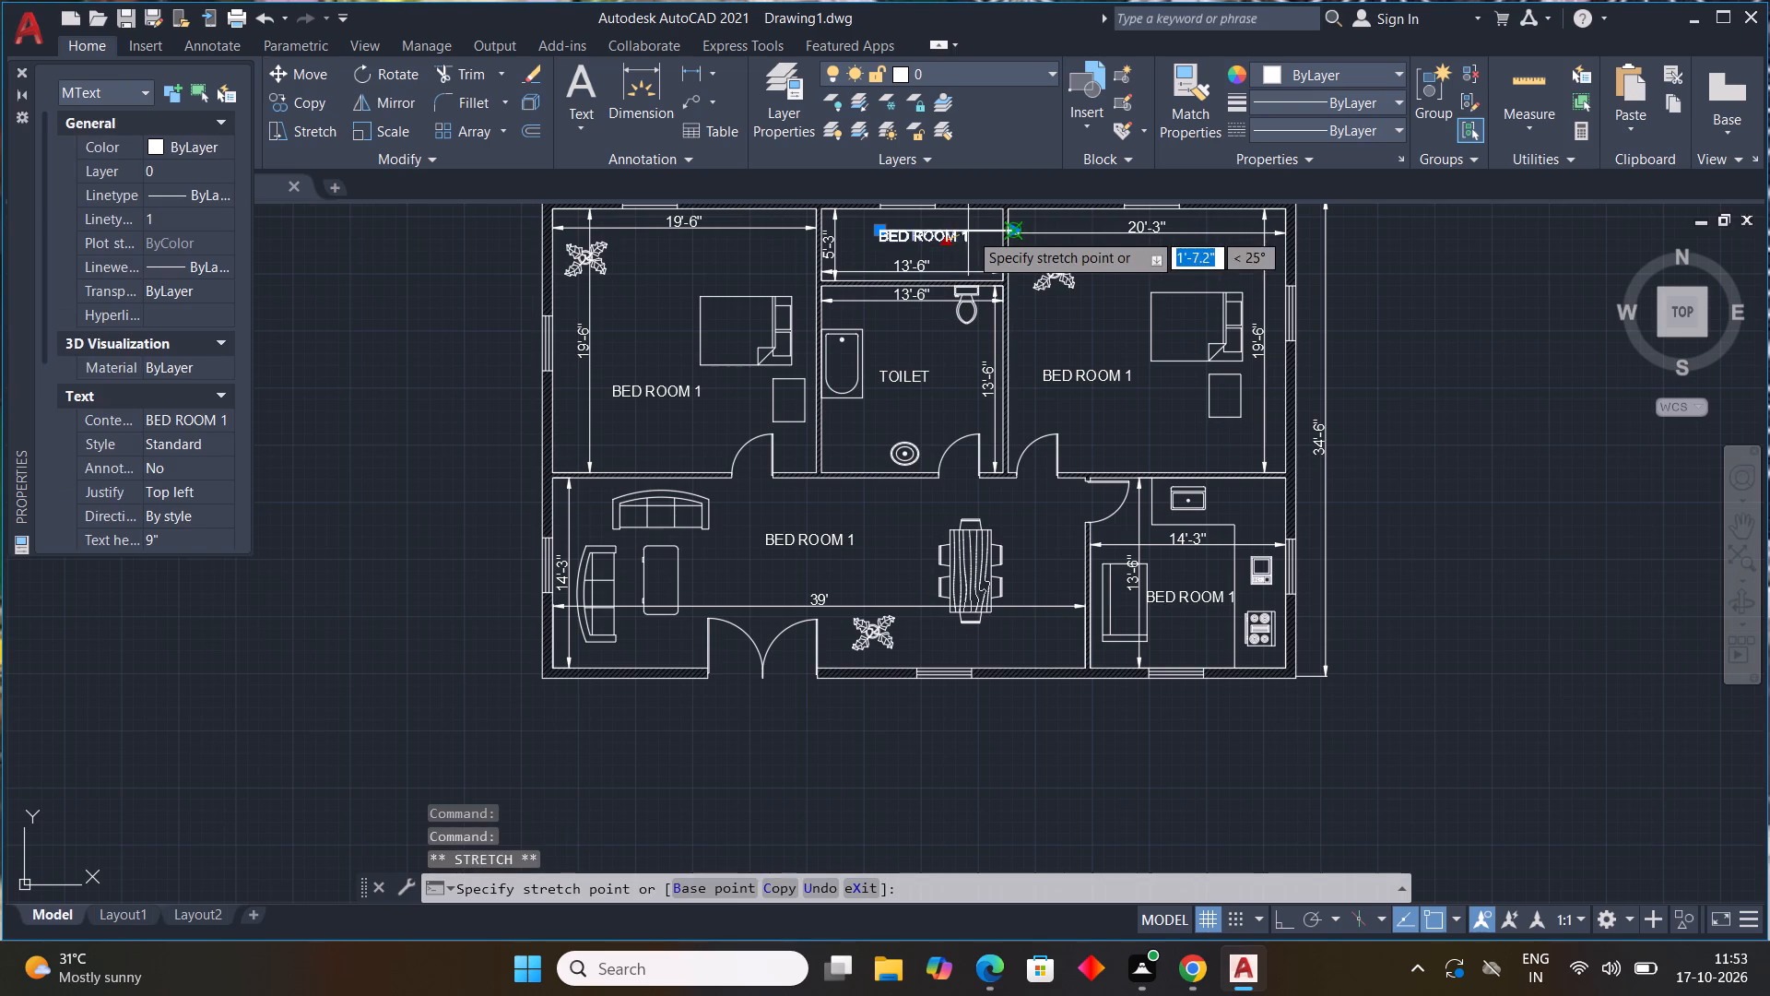
key(Escape)
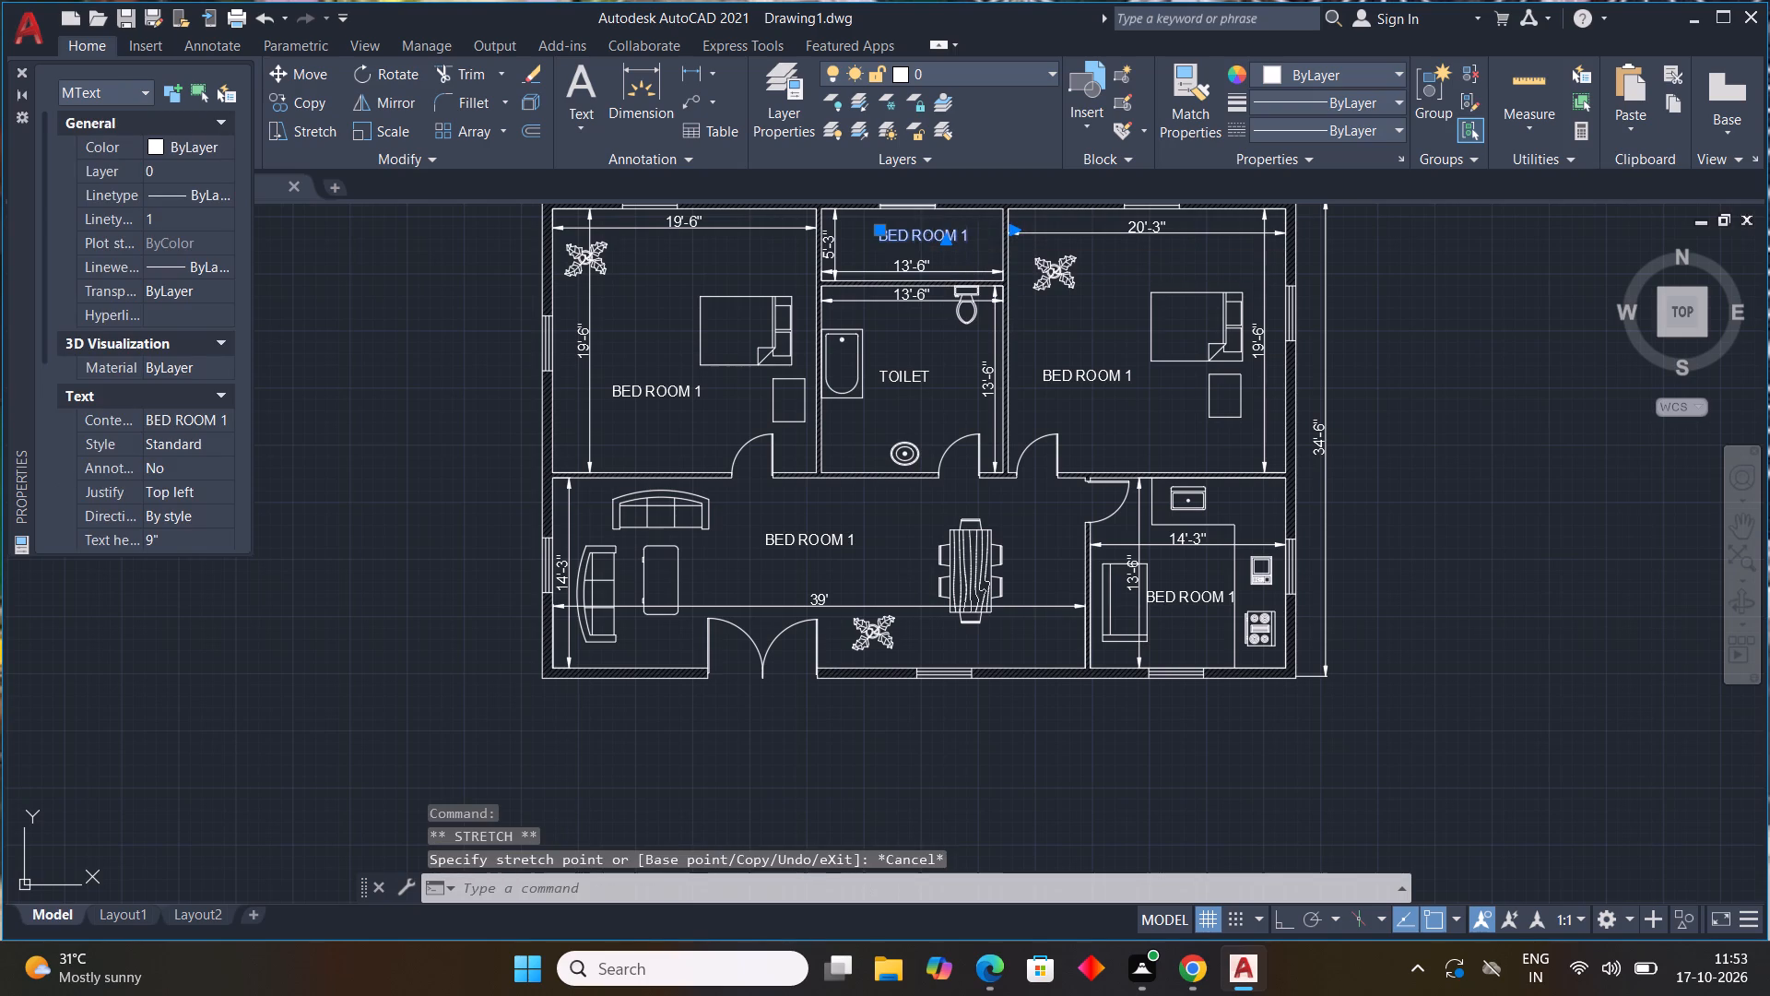
double_click(956, 235)
click(984, 240)
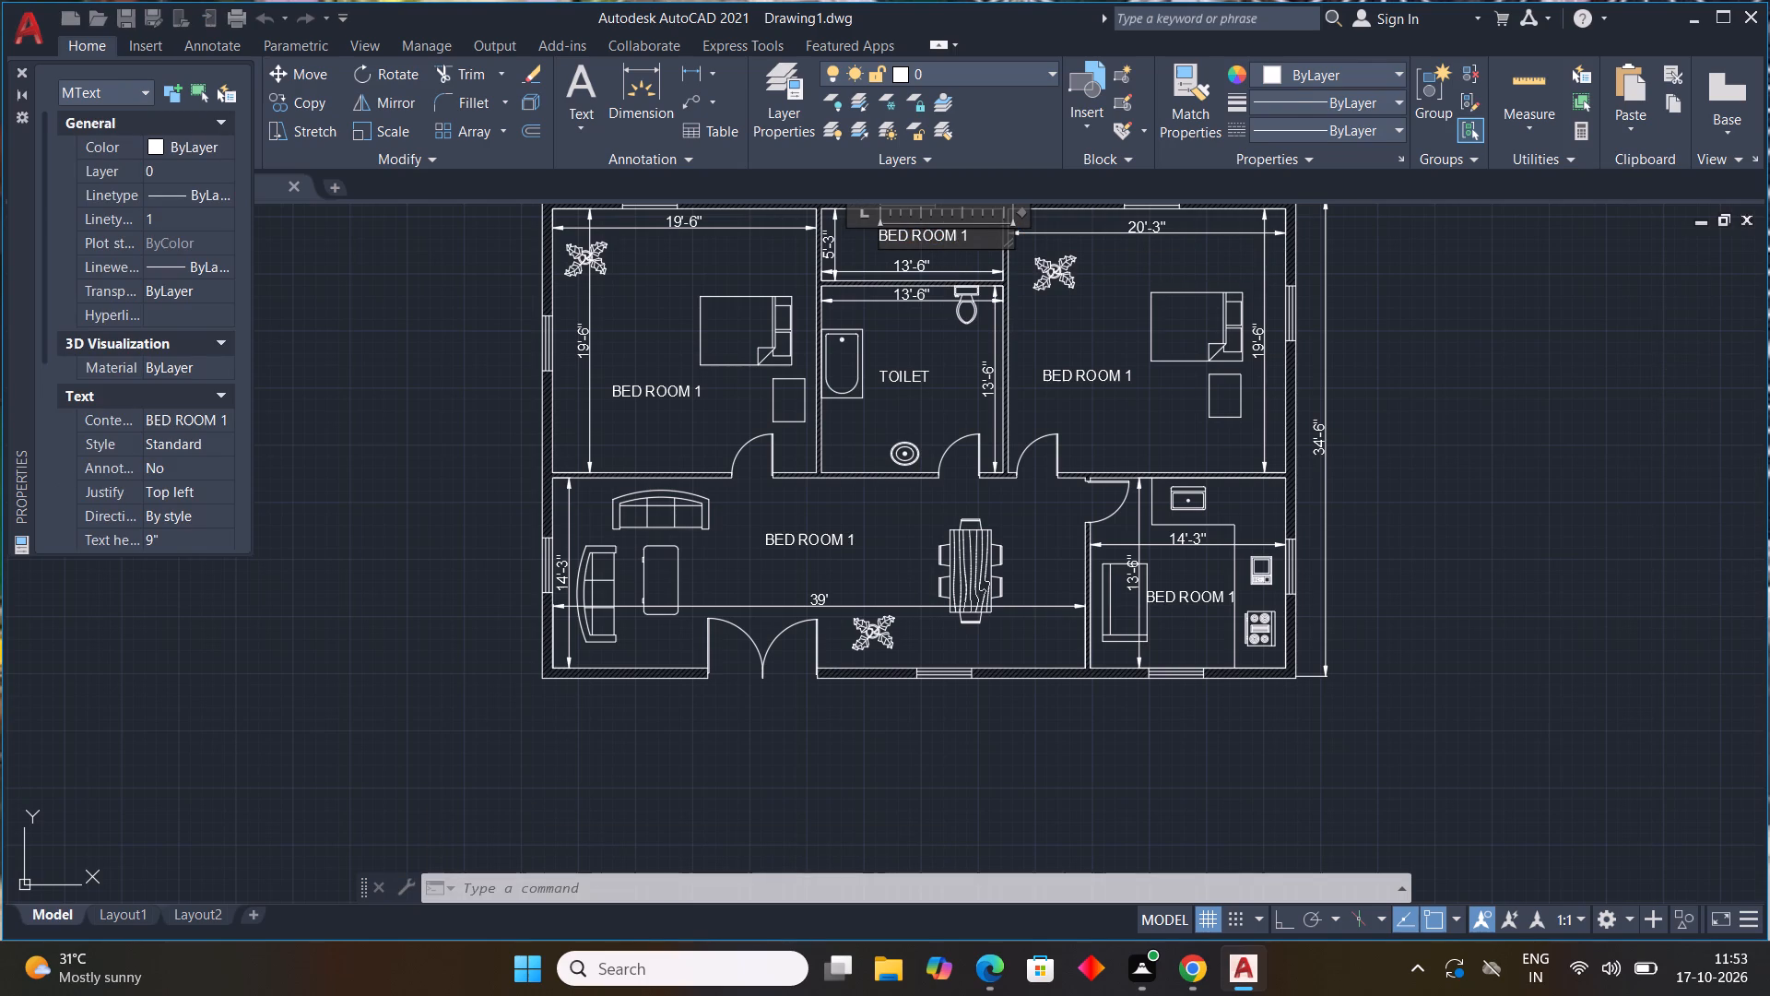
key(BackSpace)
key(BackSpace)
key(BackSpace)
key(BackSpace)
key(BackSpace)
key(BackSpace)
key(BackSpace)
key(BackSpace)
key(BackSpace)
key(BackSpace)
key(BackSpace)
key(BackSpace)
key(BackSpace)
key(BackSpace)
key(BackSpace)
key(BackSpace)
key(BackSpace)
key(BackSpace)
key(BackSpace)
key(BackSpace)
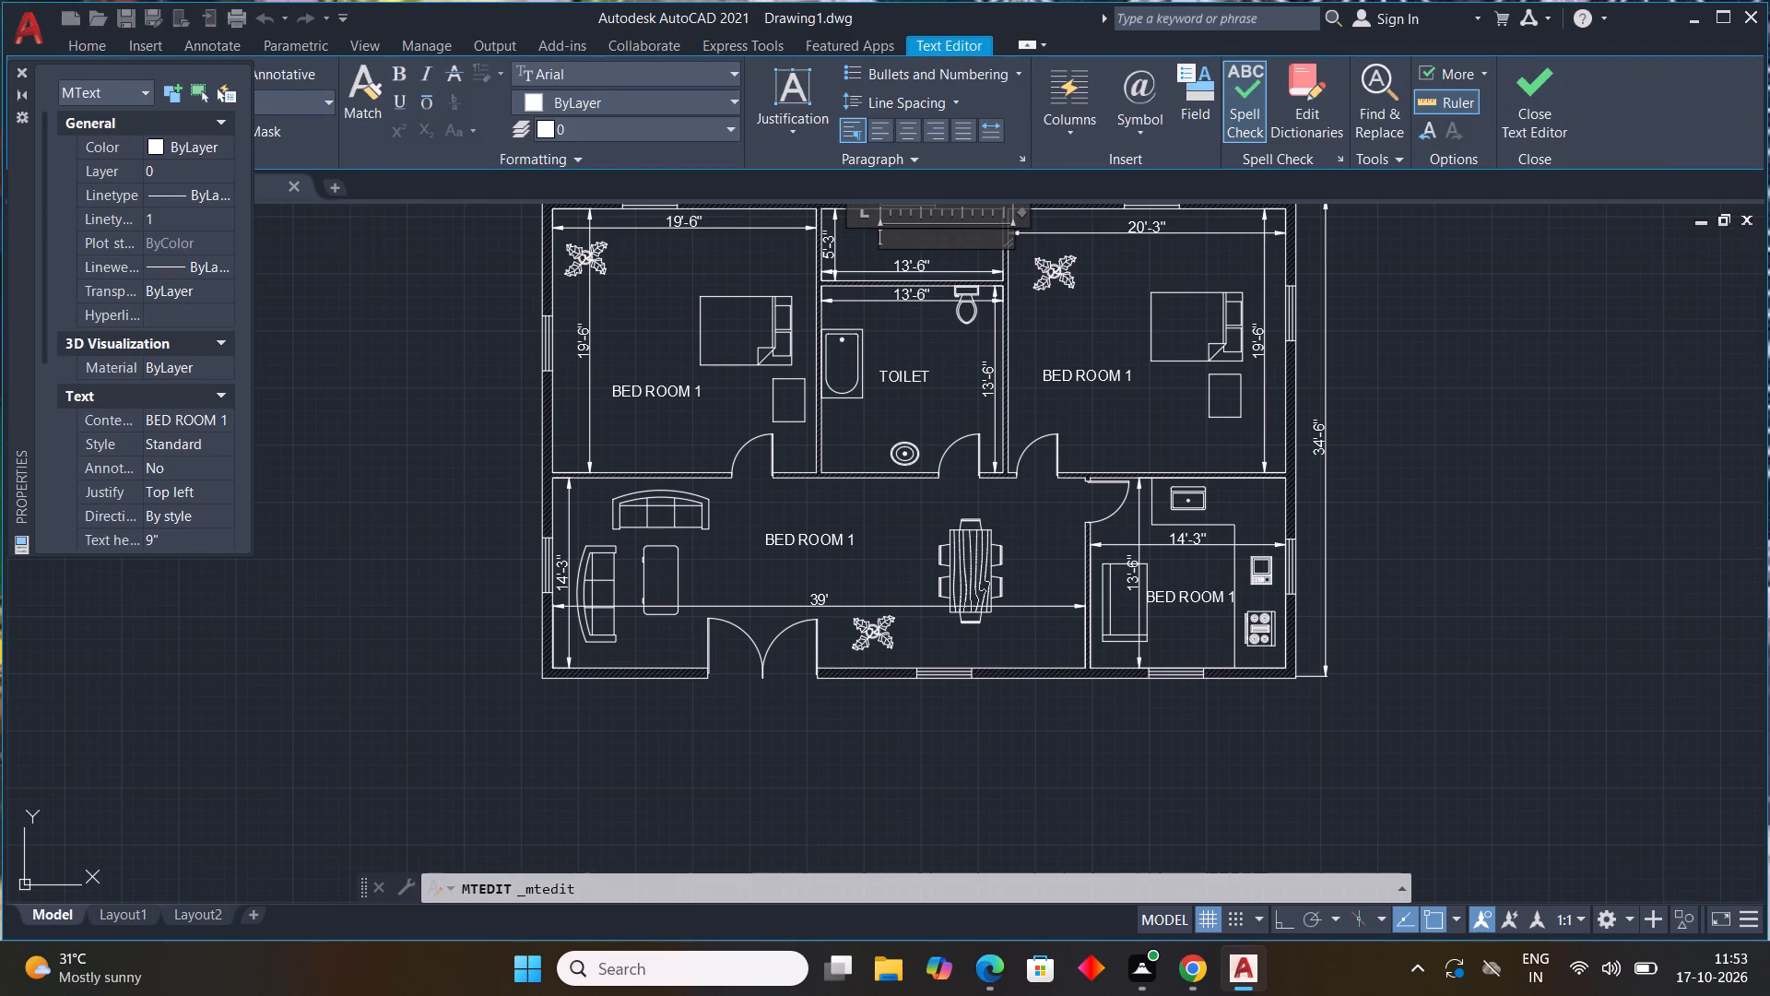
text(AIR)
key(space)
text(VENT)
click(968, 330)
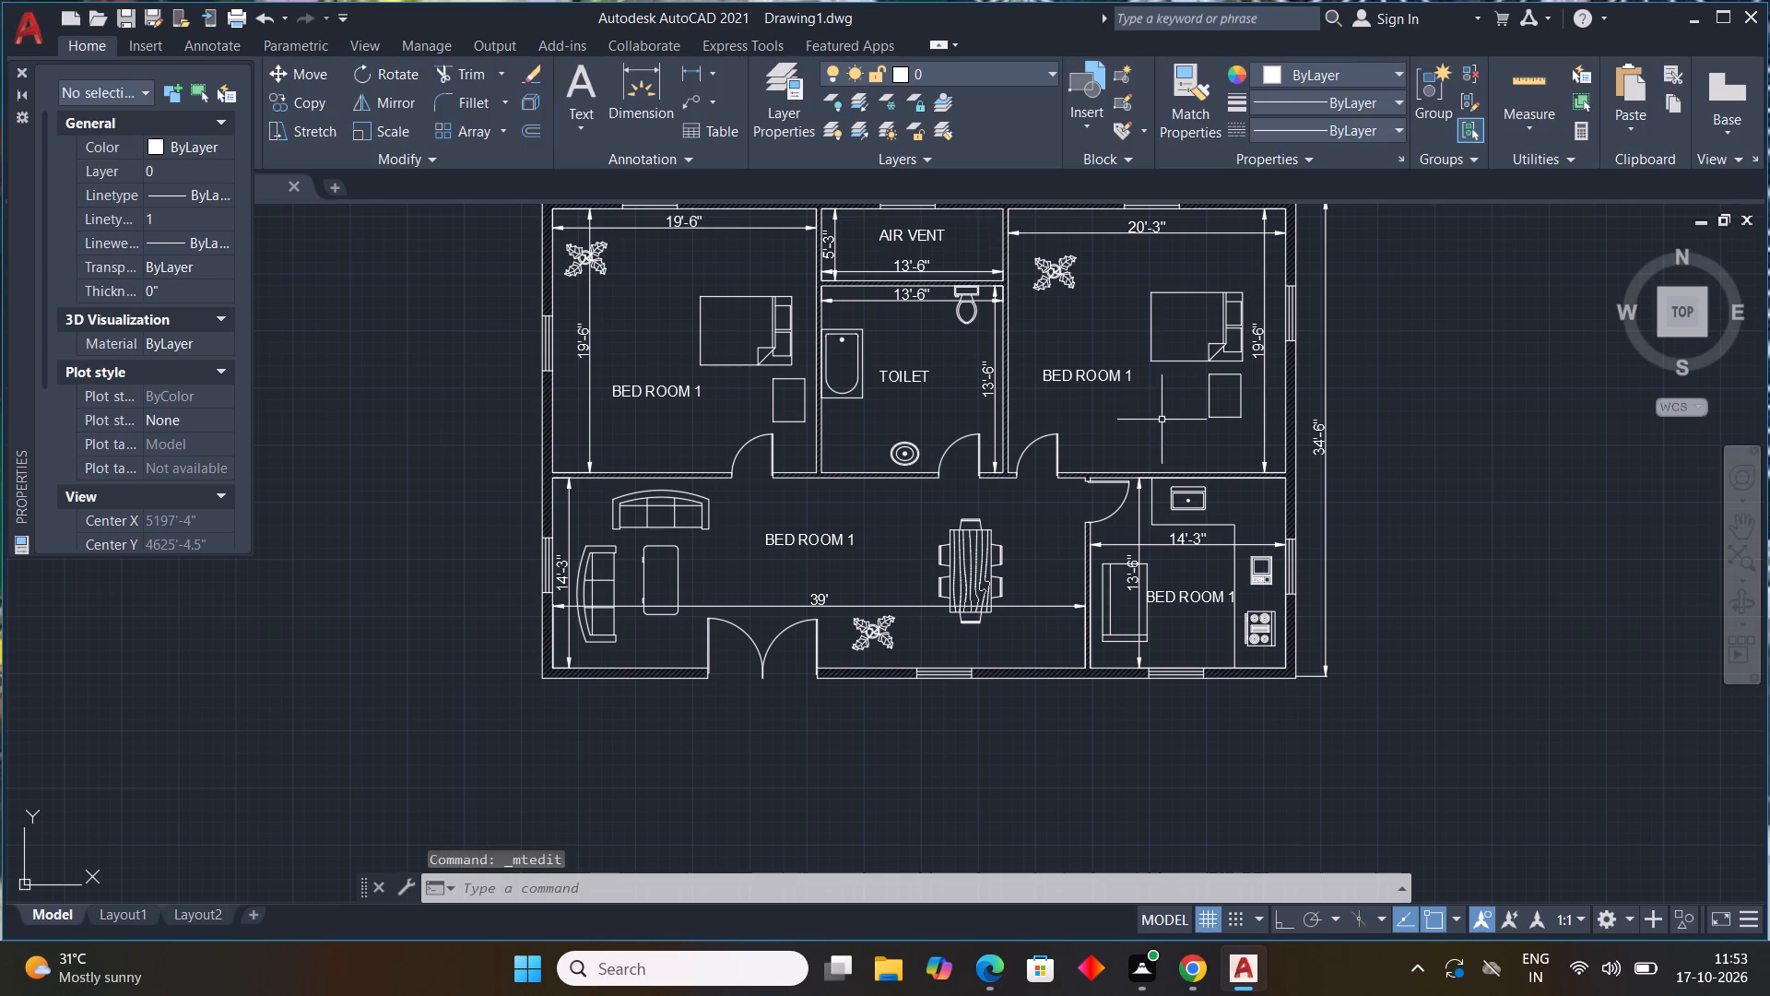
Change the copied label in the right bedroom to read BED ROOM 2.
double_click(1103, 380)
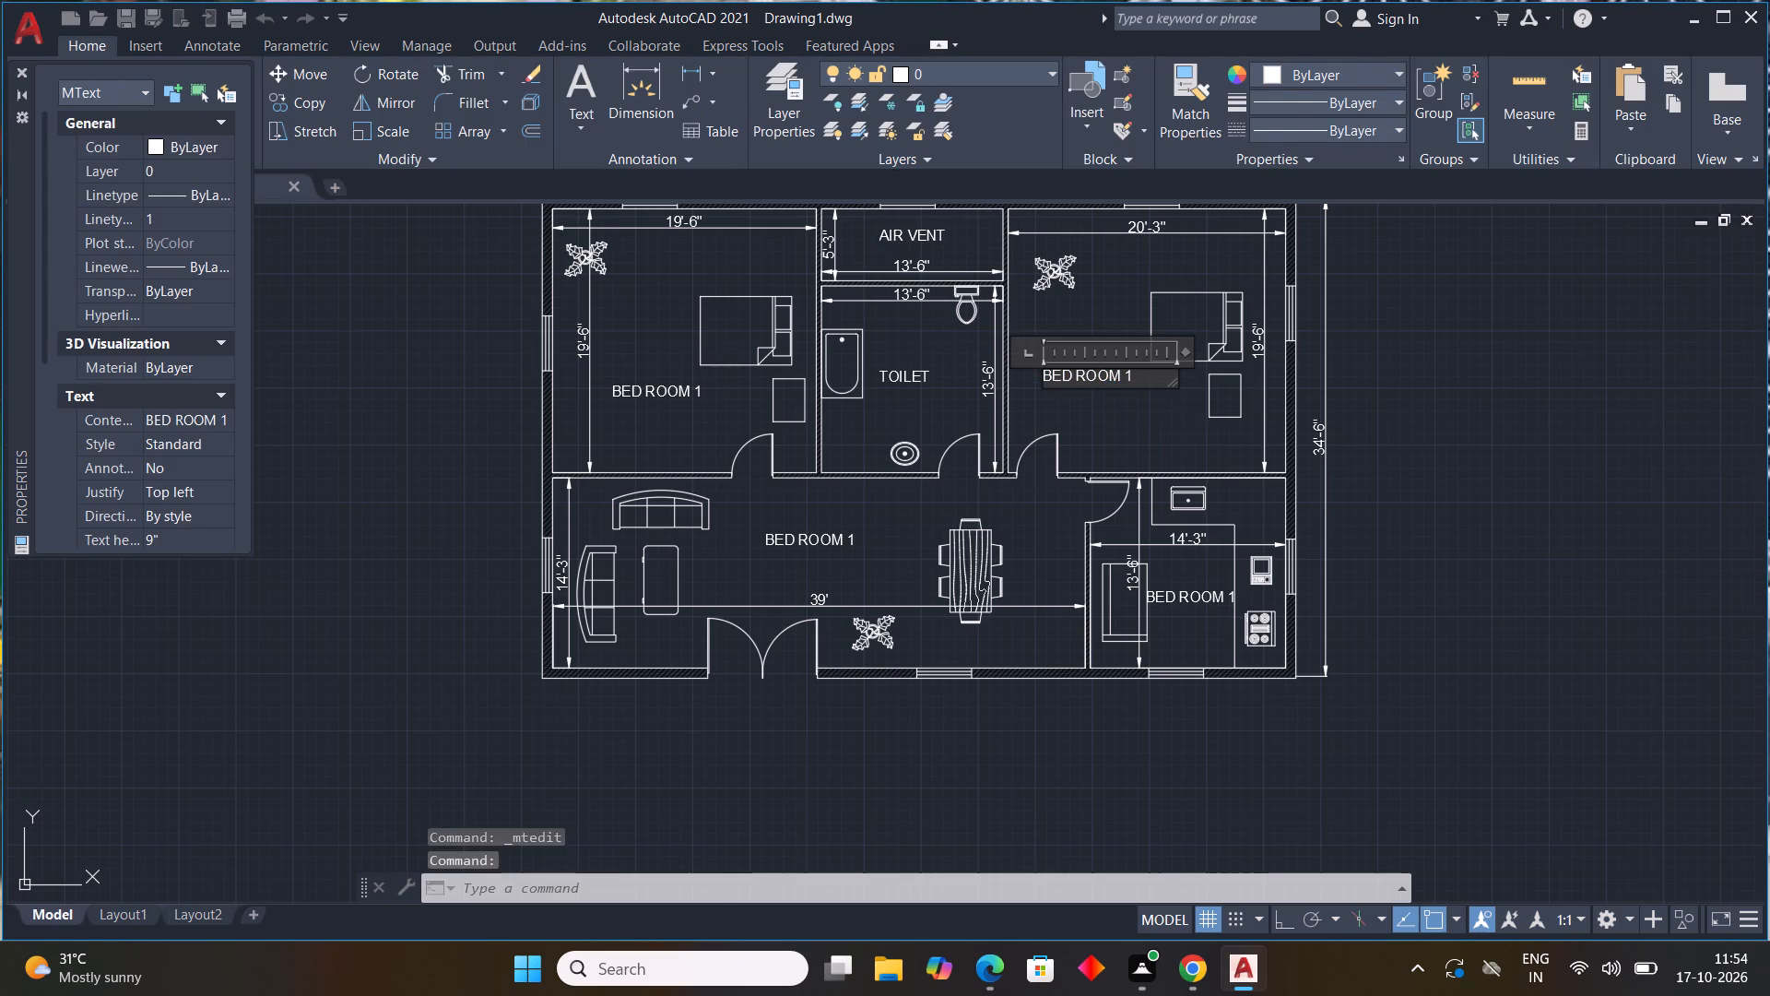
click(1142, 376)
key(BackSpace)
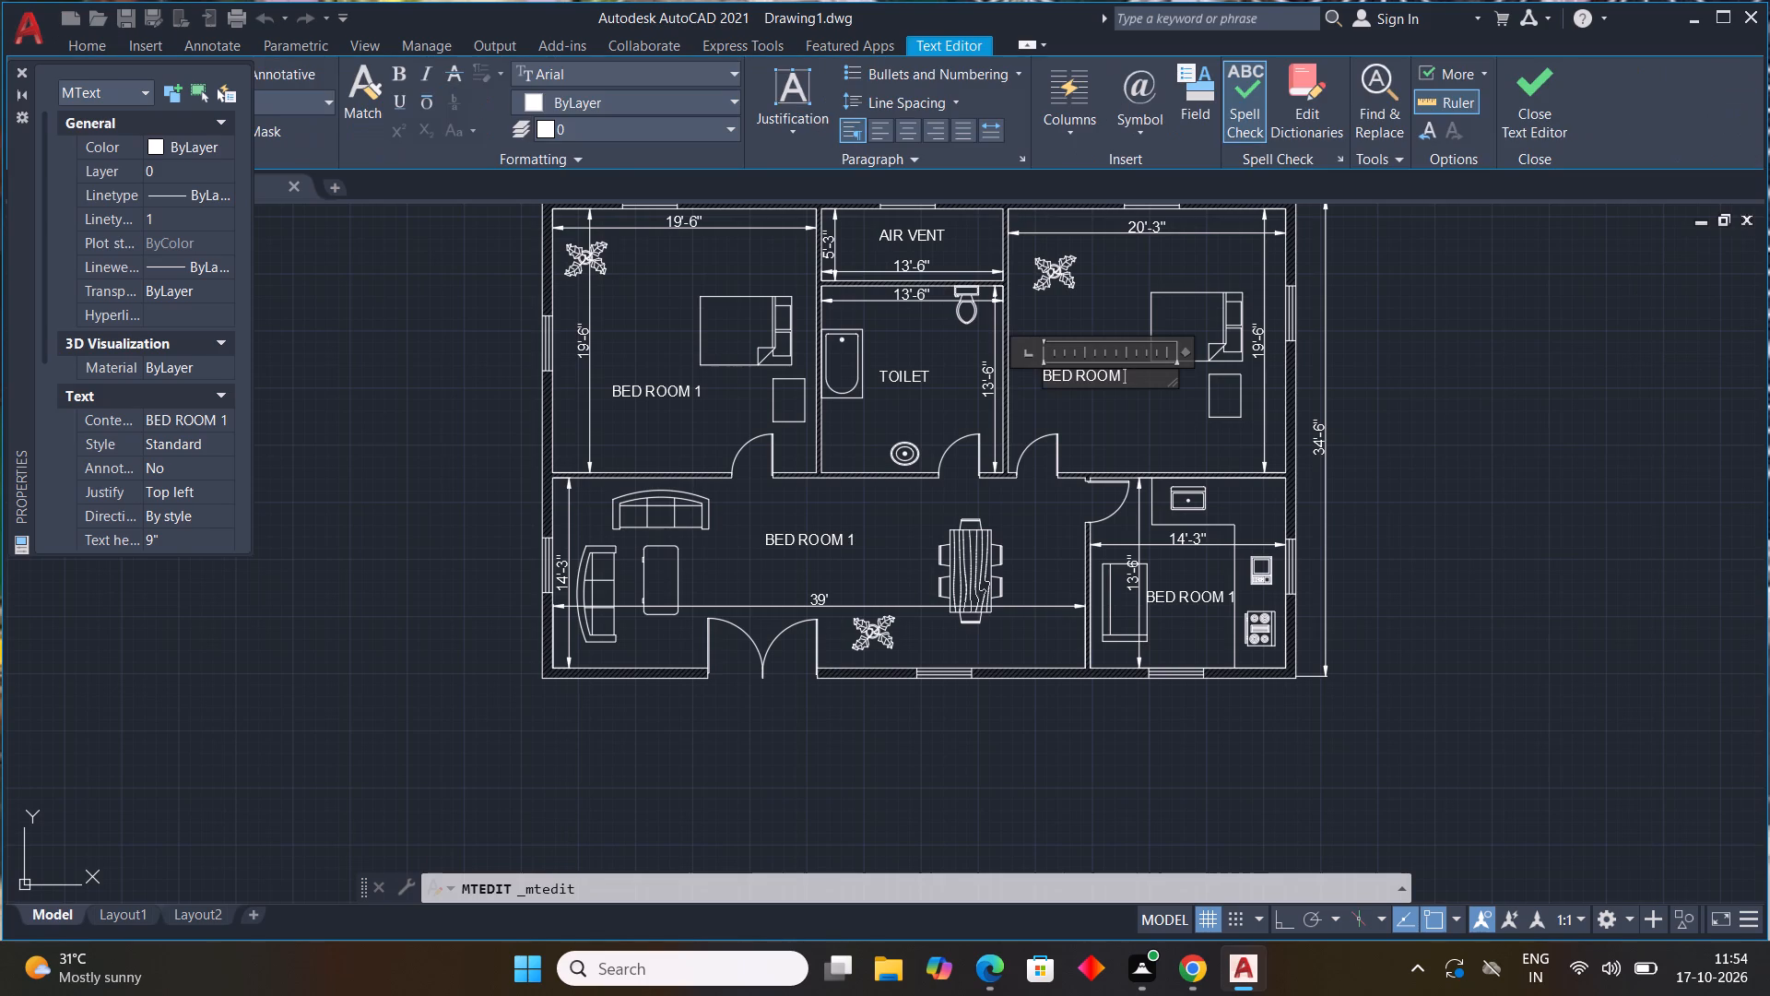
key(2)
click(1025, 541)
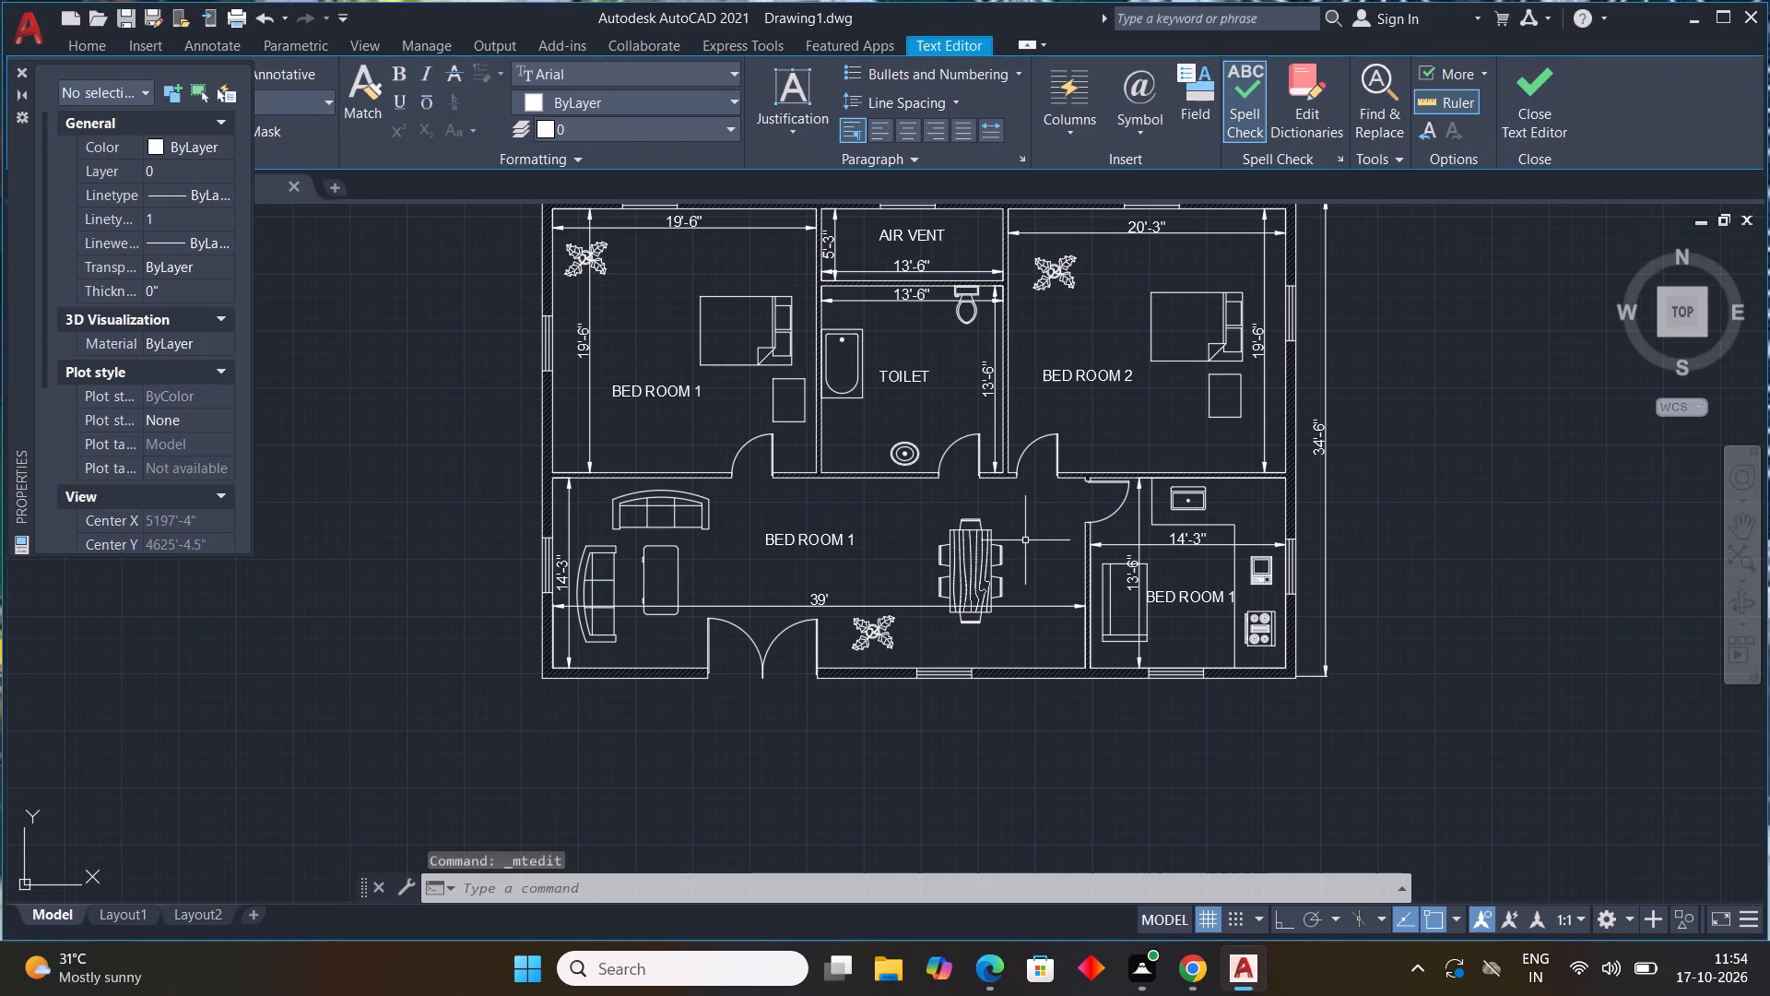
Change the copied BED ROOM 1 label in the living-dining hall to read LIVING AREA.
middle_drag(1044, 536, 1120, 428)
double_click(912, 431)
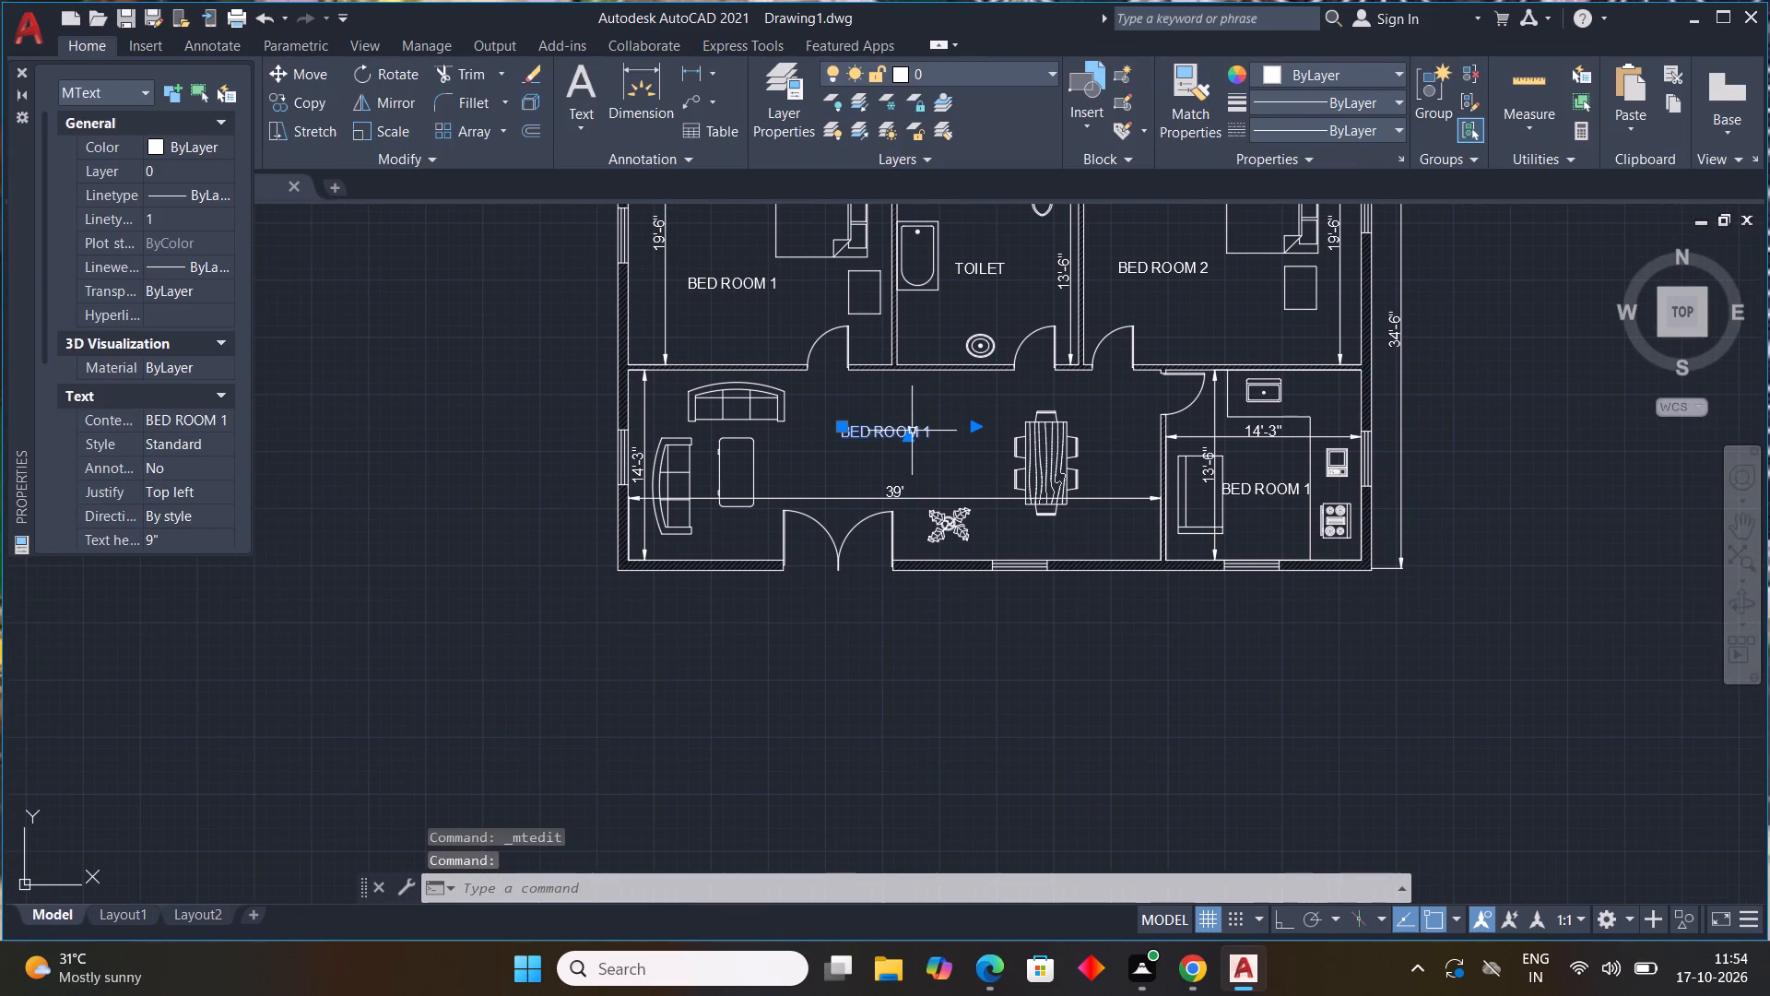
click(948, 423)
click(944, 430)
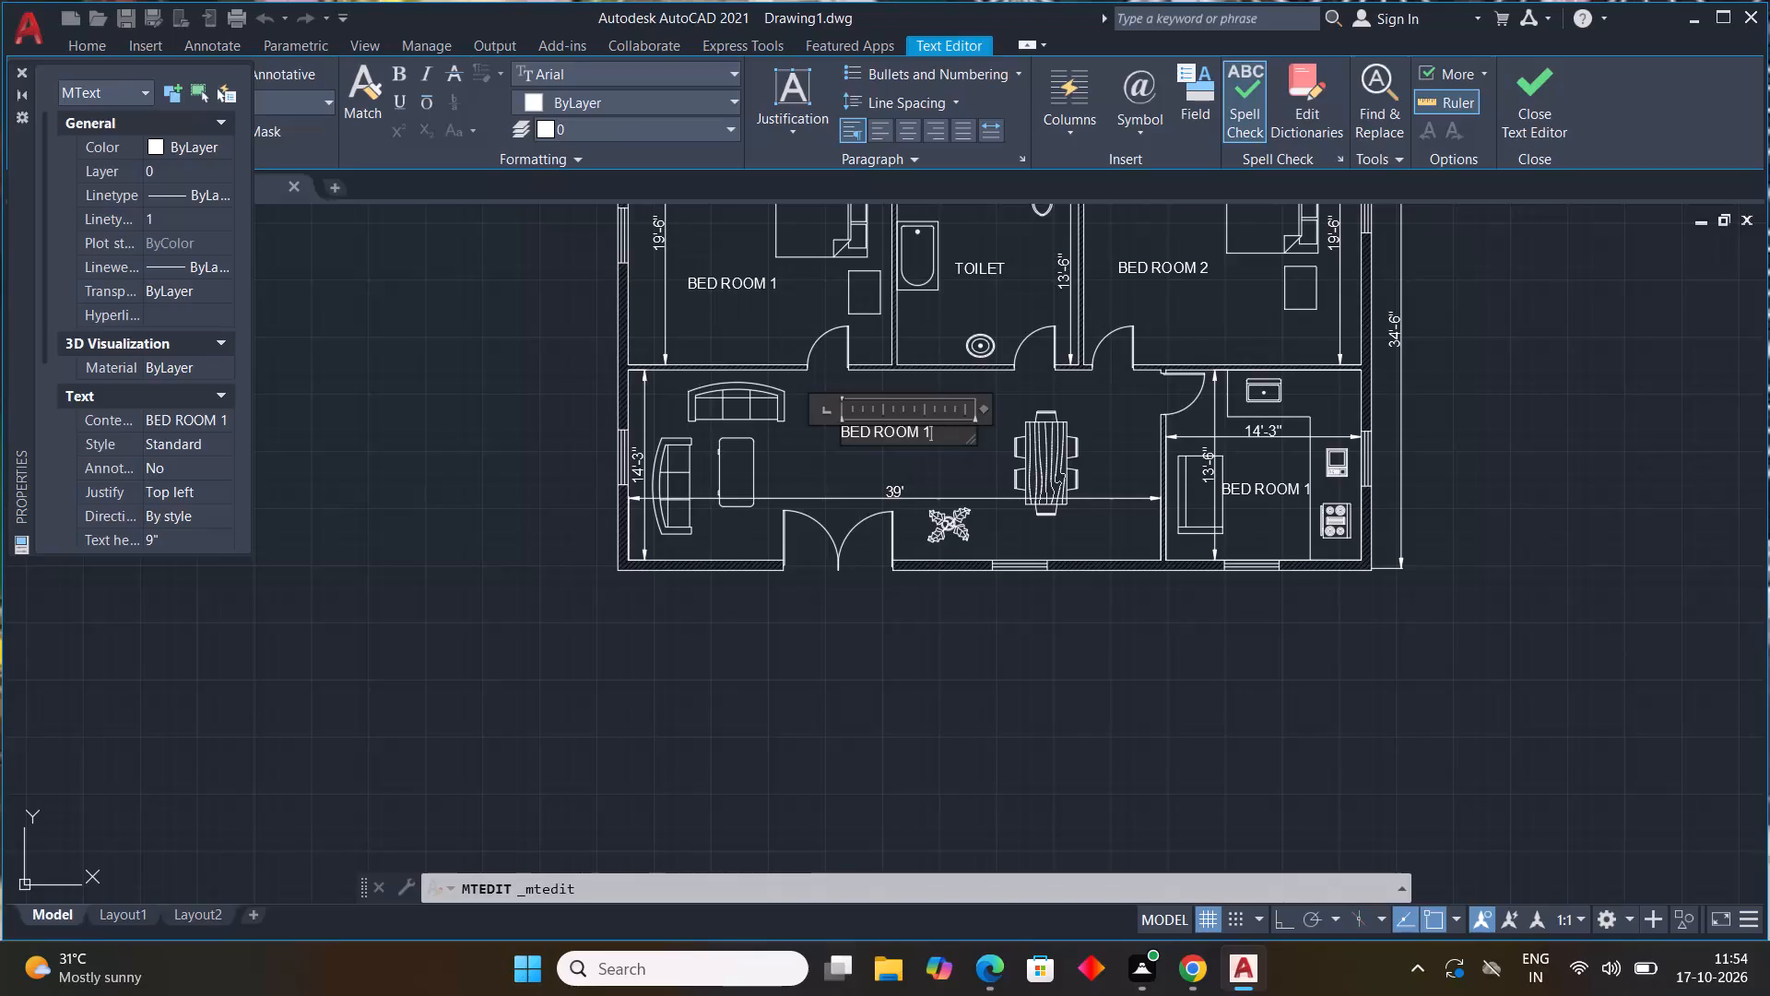
key(BackSpace)
key(BackSpace)
key(BackSpace)
key(BackSpace)
key(BackSpace)
key(BackSpace)
key(BackSpace)
key(BackSpace)
key(BackSpace)
key(BackSpace)
key(BackSpace)
key(BackSpace)
key(BackSpace)
key(BackSpace)
key(BackSpace)
key(BackSpace)
key(BackSpace)
key(BackSpace)
key(BackSpace)
key(BackSpace)
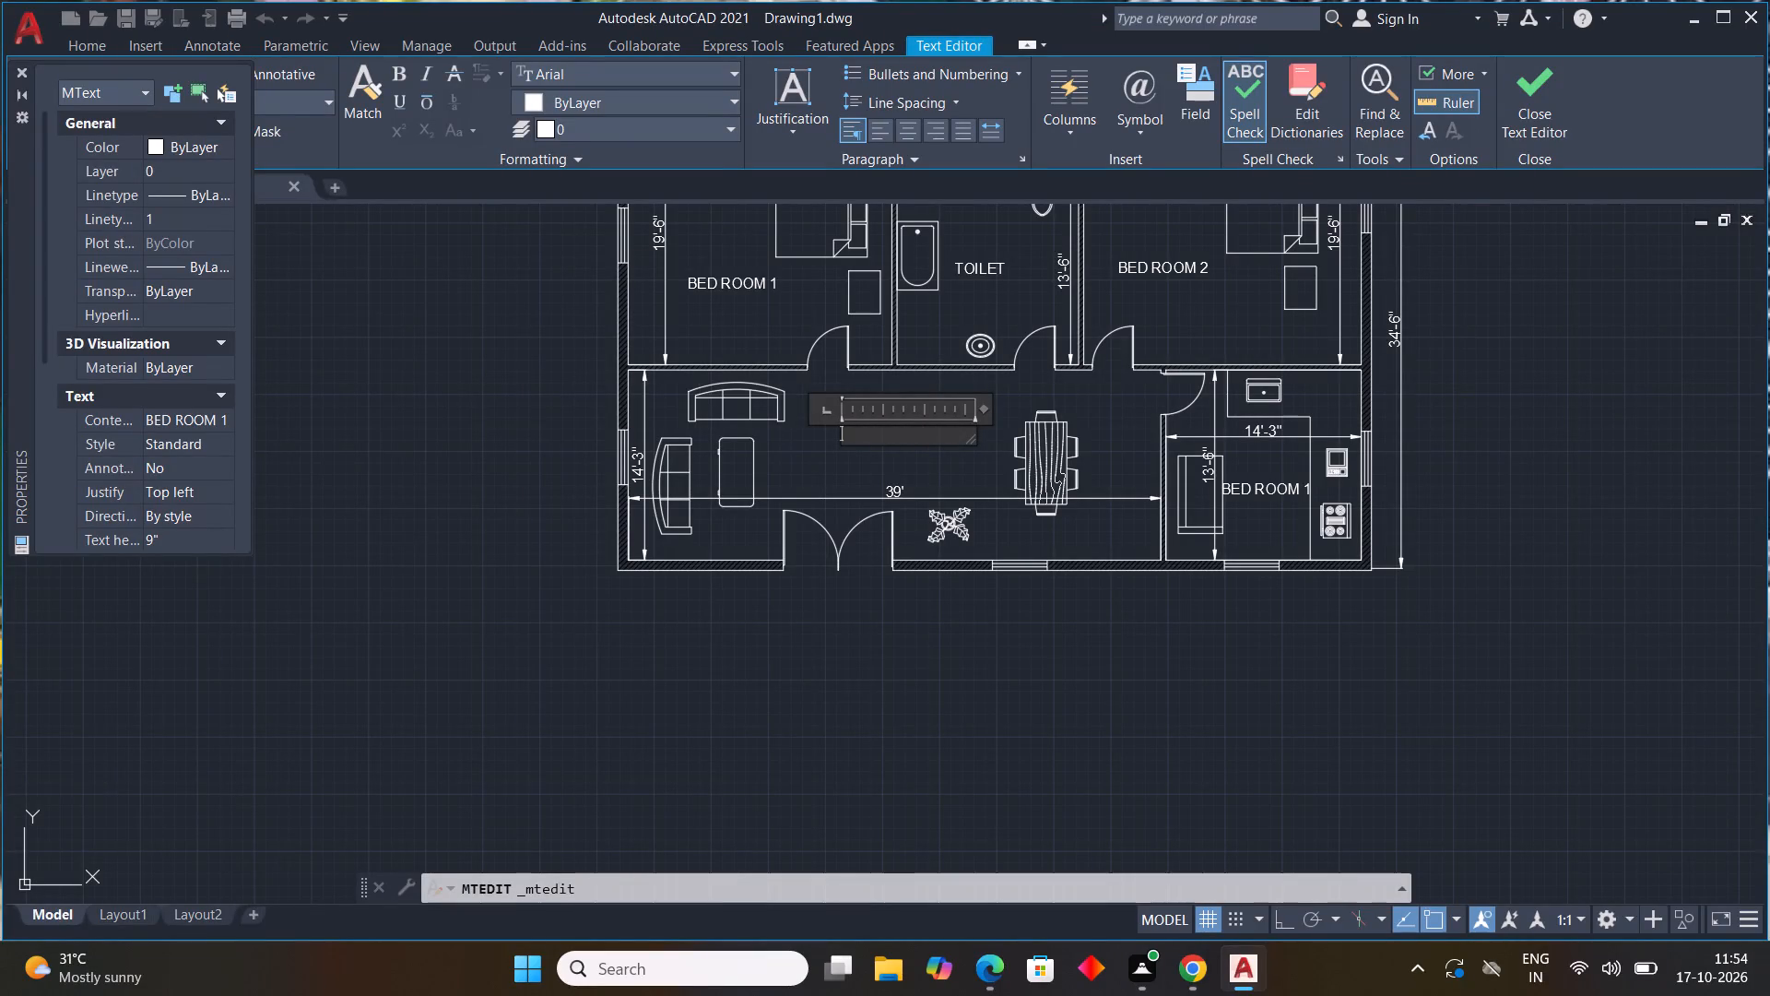
text(DR)
key(a)
key(w)
key(BackSpace)
key(BackSpace)
key(BackSpace)
key(BackSpace)
key(BackSpace)
key(BackSpace)
key(BackSpace)
key(BackSpace)
key(BackSpace)
key(BackSpace)
key(BackSpace)
key(BackSpace)
key(BackSpace)
key(BackSpace)
key(BackSpace)
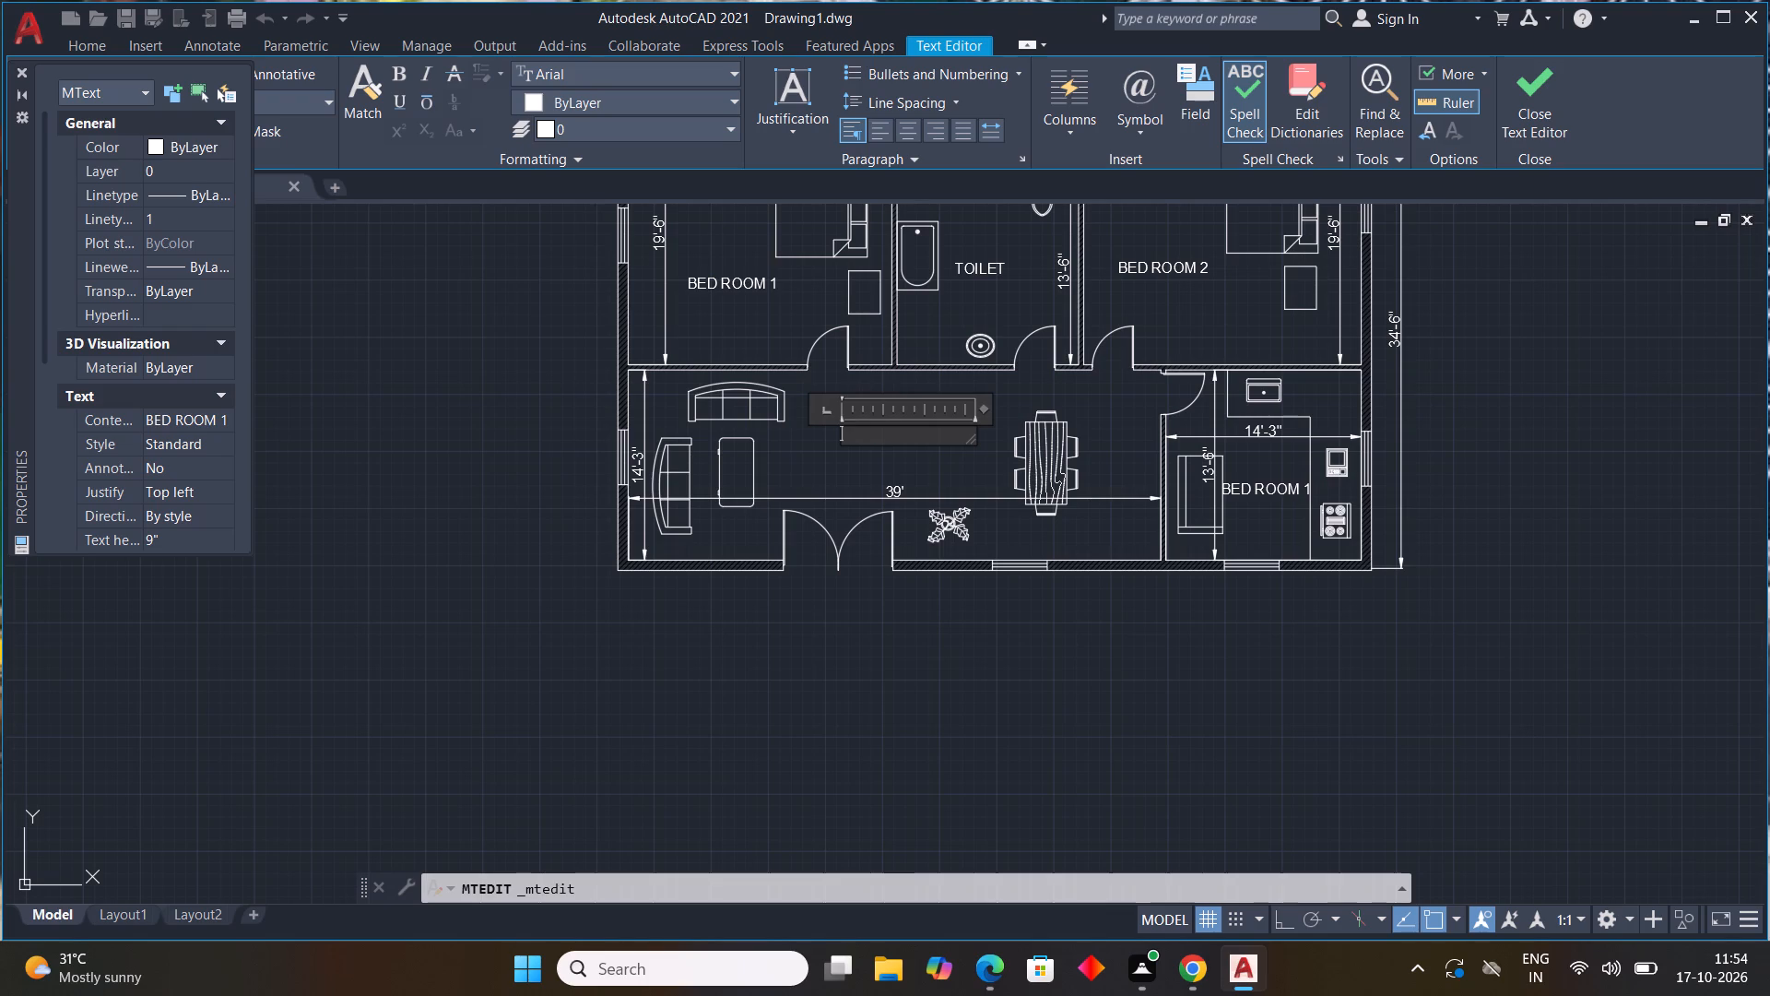
text(LIVING)
key(space)
text(AREA)
click(879, 468)
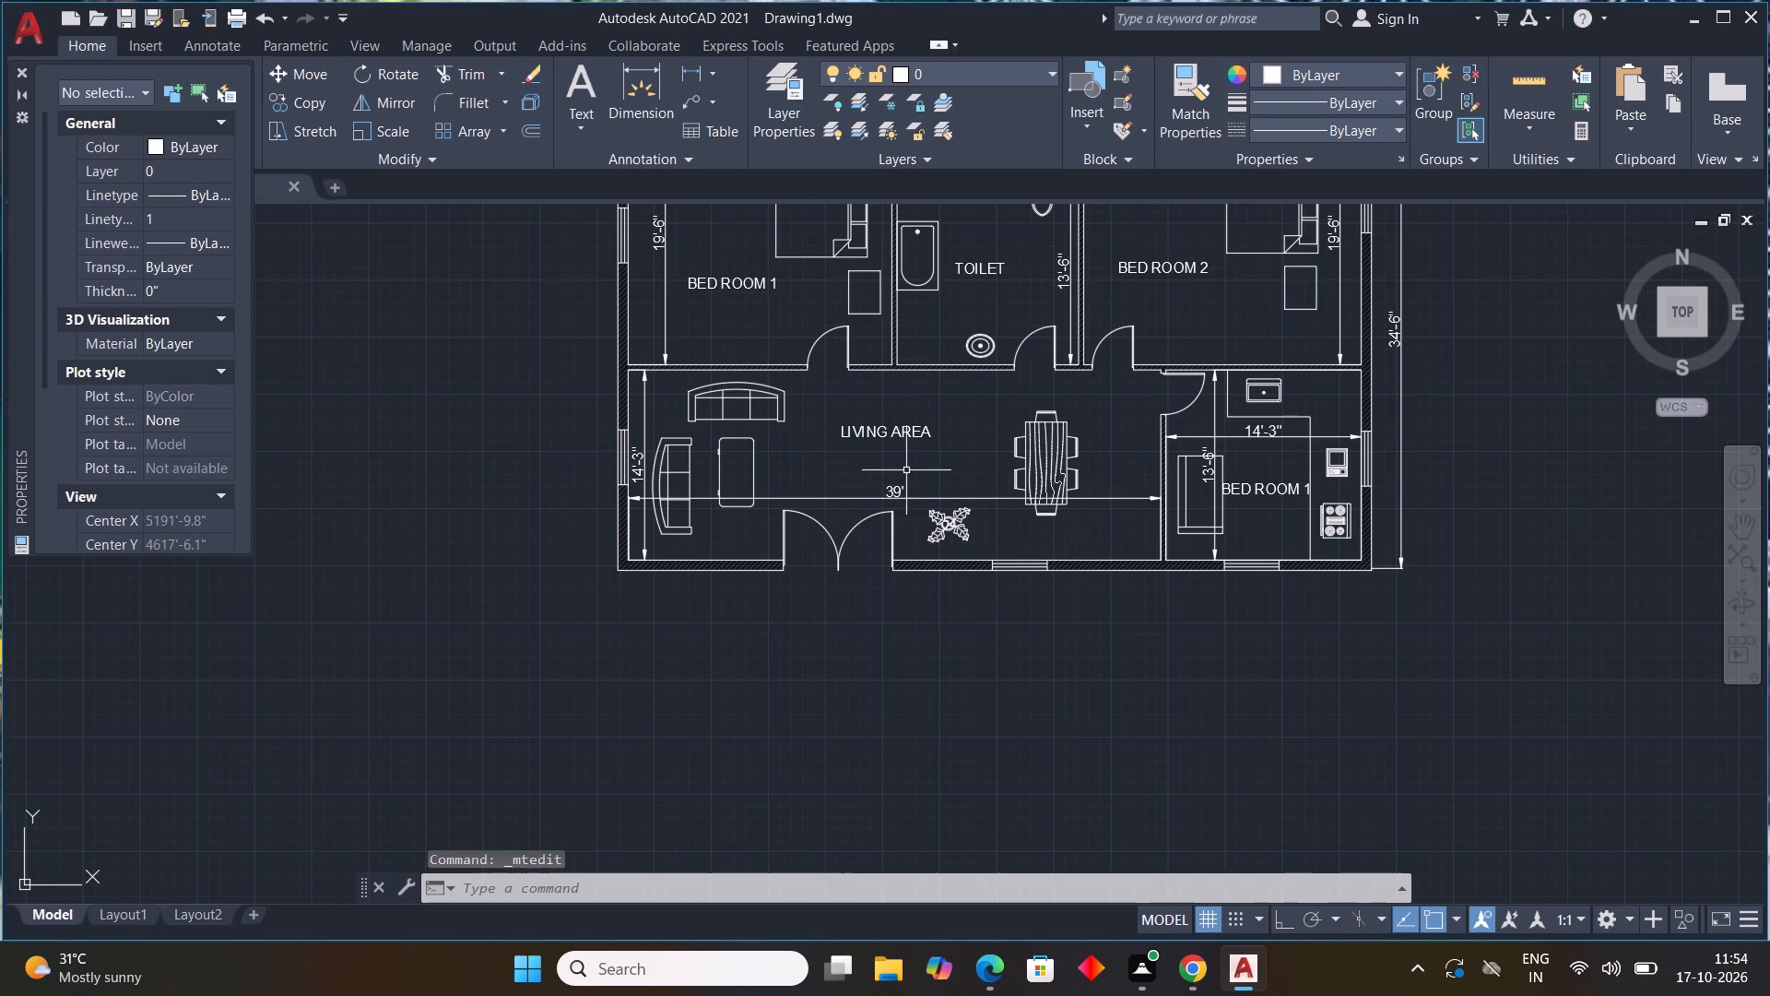
Change the copied BED ROOM 1 label in the kitchen to read KITCHEN.
middle_drag(900, 465, 638, 486)
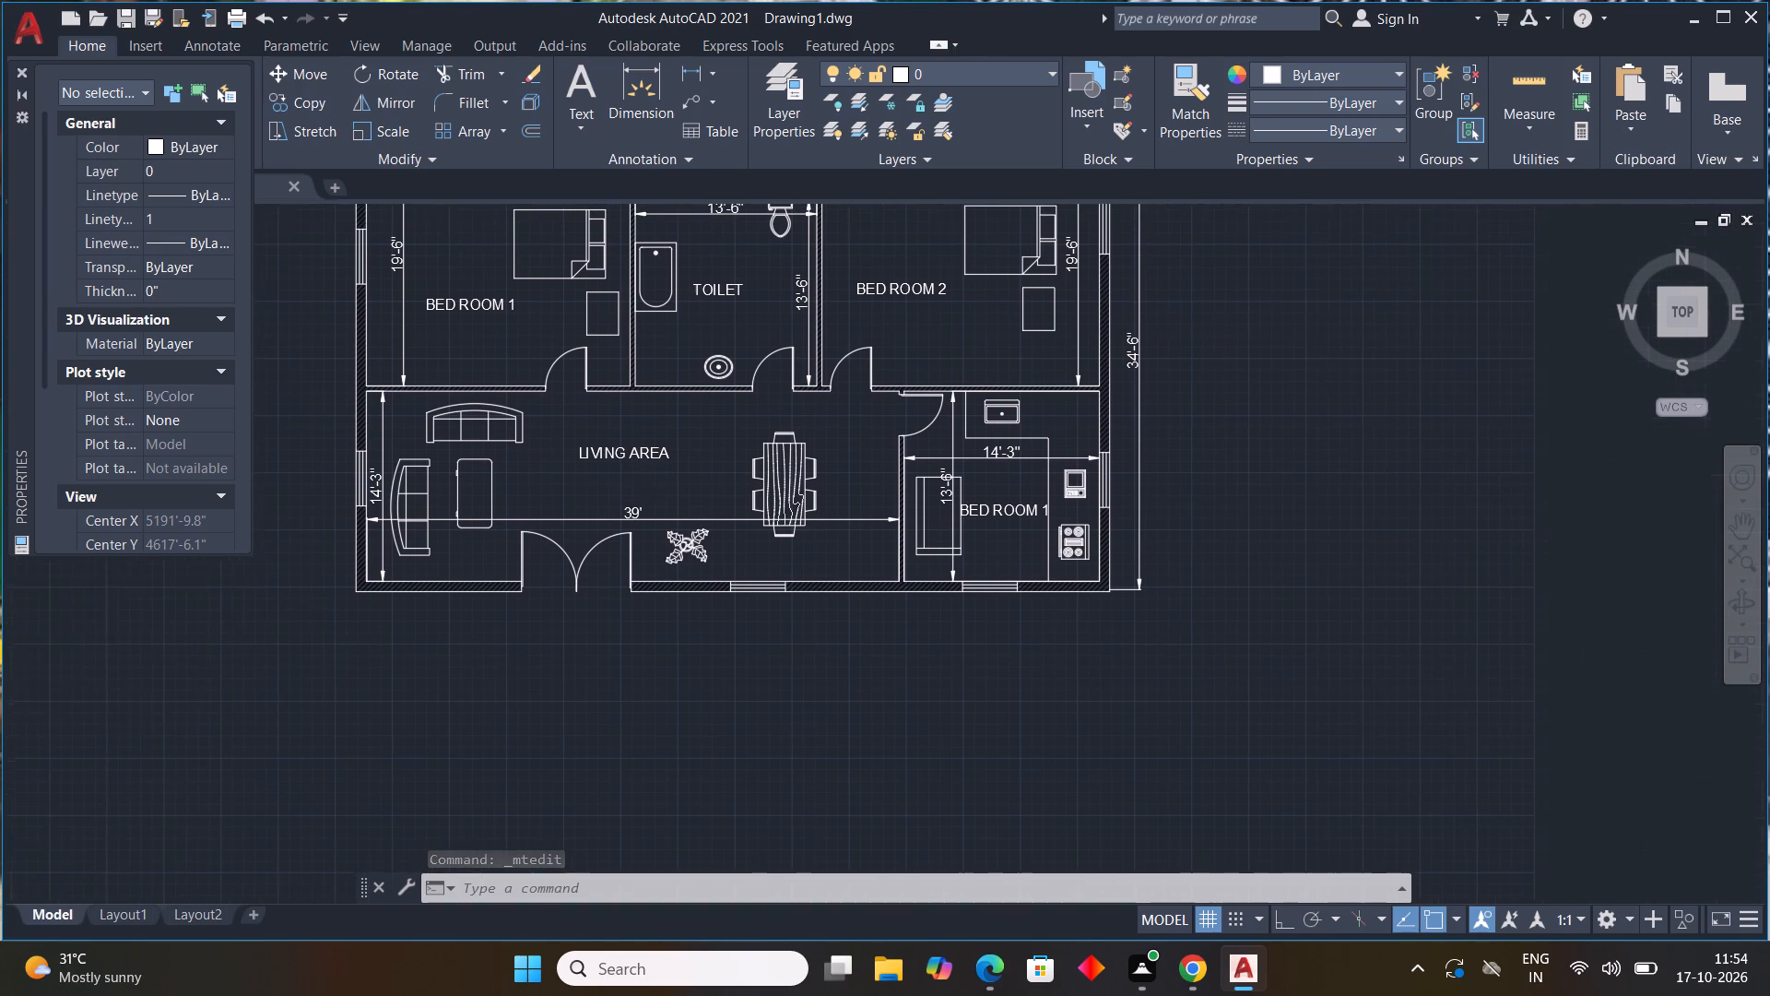
middle_click(638, 487)
double_click(987, 519)
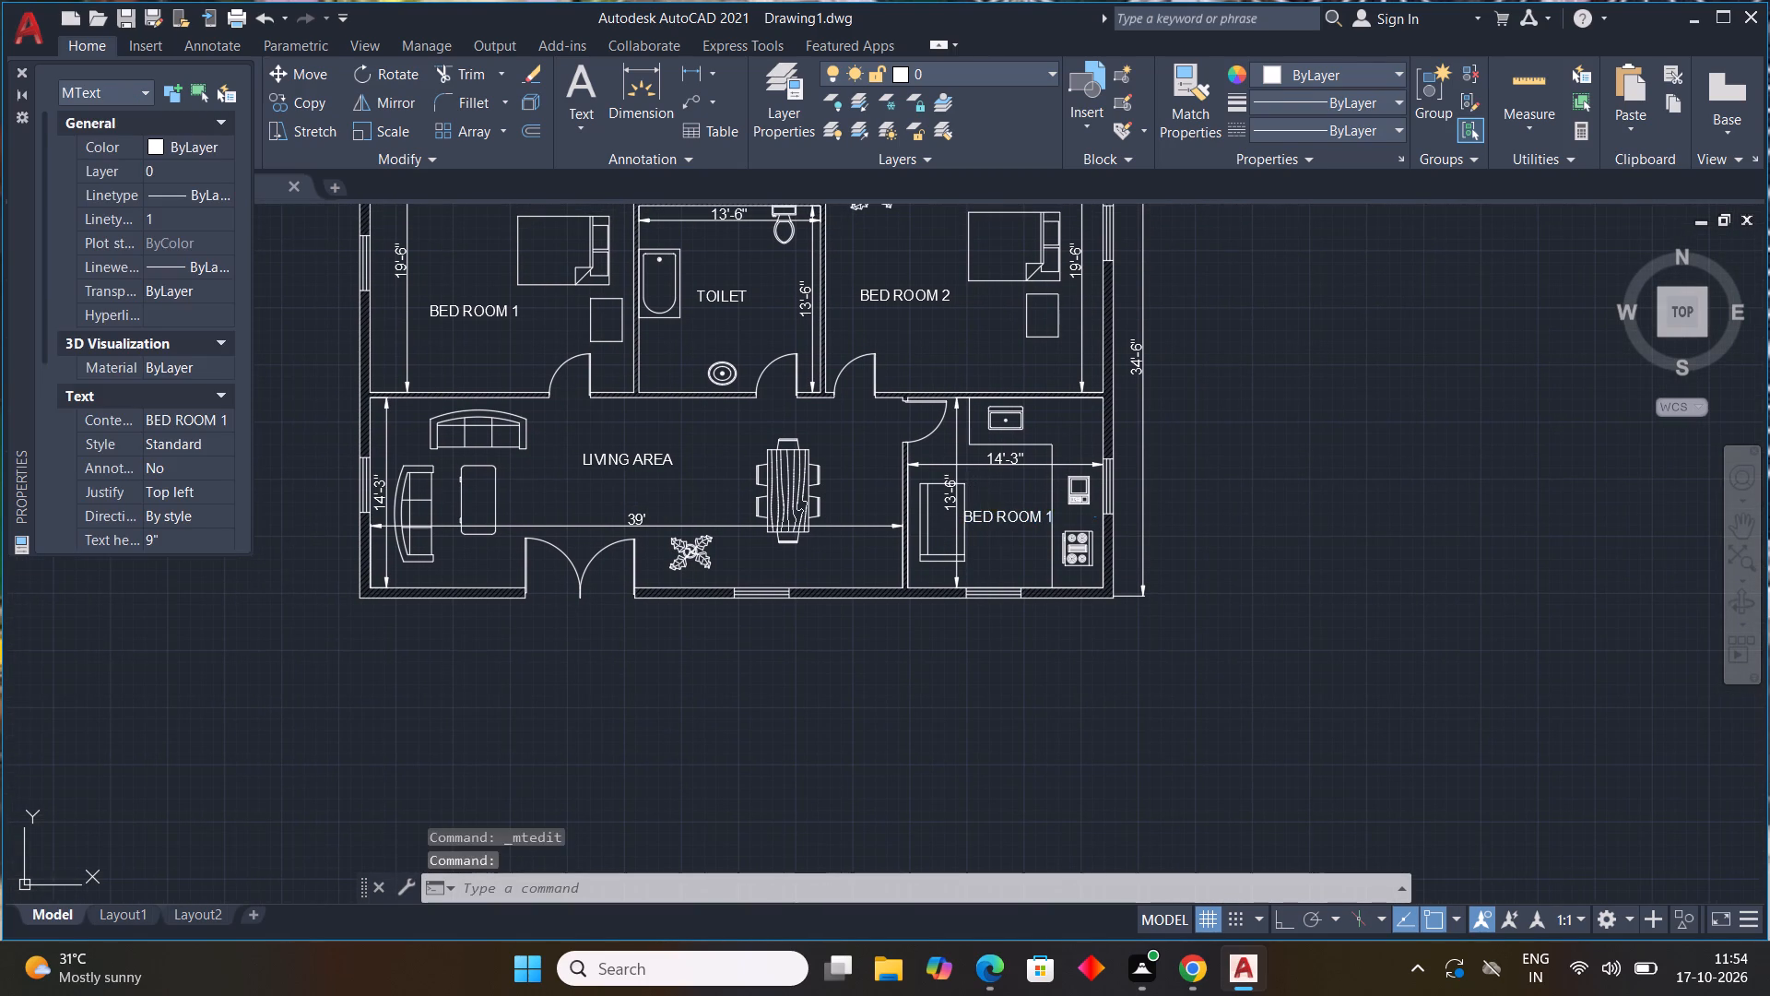
click(1066, 518)
key(BackSpace)
key(BackSpace)
key(BackSpace)
key(BackSpace)
key(BackSpace)
key(BackSpace)
key(BackSpace)
key(BackSpace)
key(BackSpace)
key(BackSpace)
key(BackSpace)
key(BackSpace)
key(BackSpace)
key(BackSpace)
key(BackSpace)
key(BackSpace)
key(BackSpace)
key(BackSpace)
key(BackSpace)
key(BackSpace)
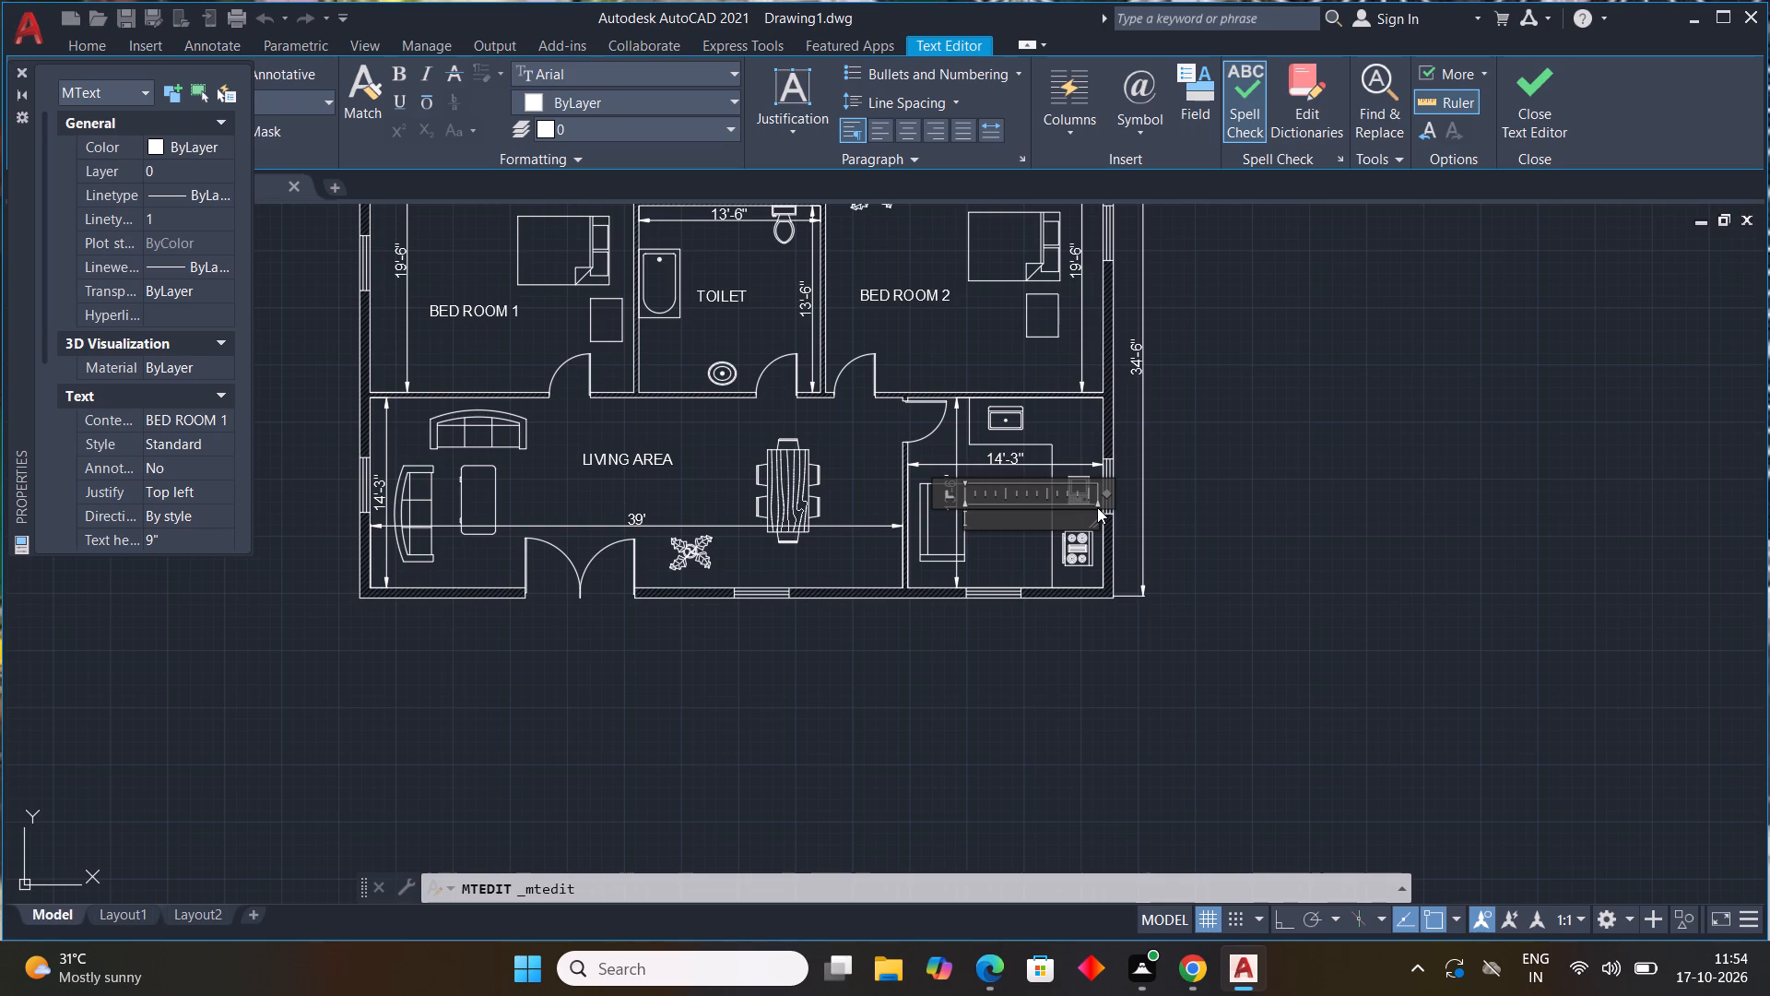
text(KITCHE)
key(n)
click(1366, 445)
Dimension the right outer wall's thickness at the plan's top-right corner, placing the dimension line between the top wall and the overall width dimension.
scroll(1145, 570, down, 1)
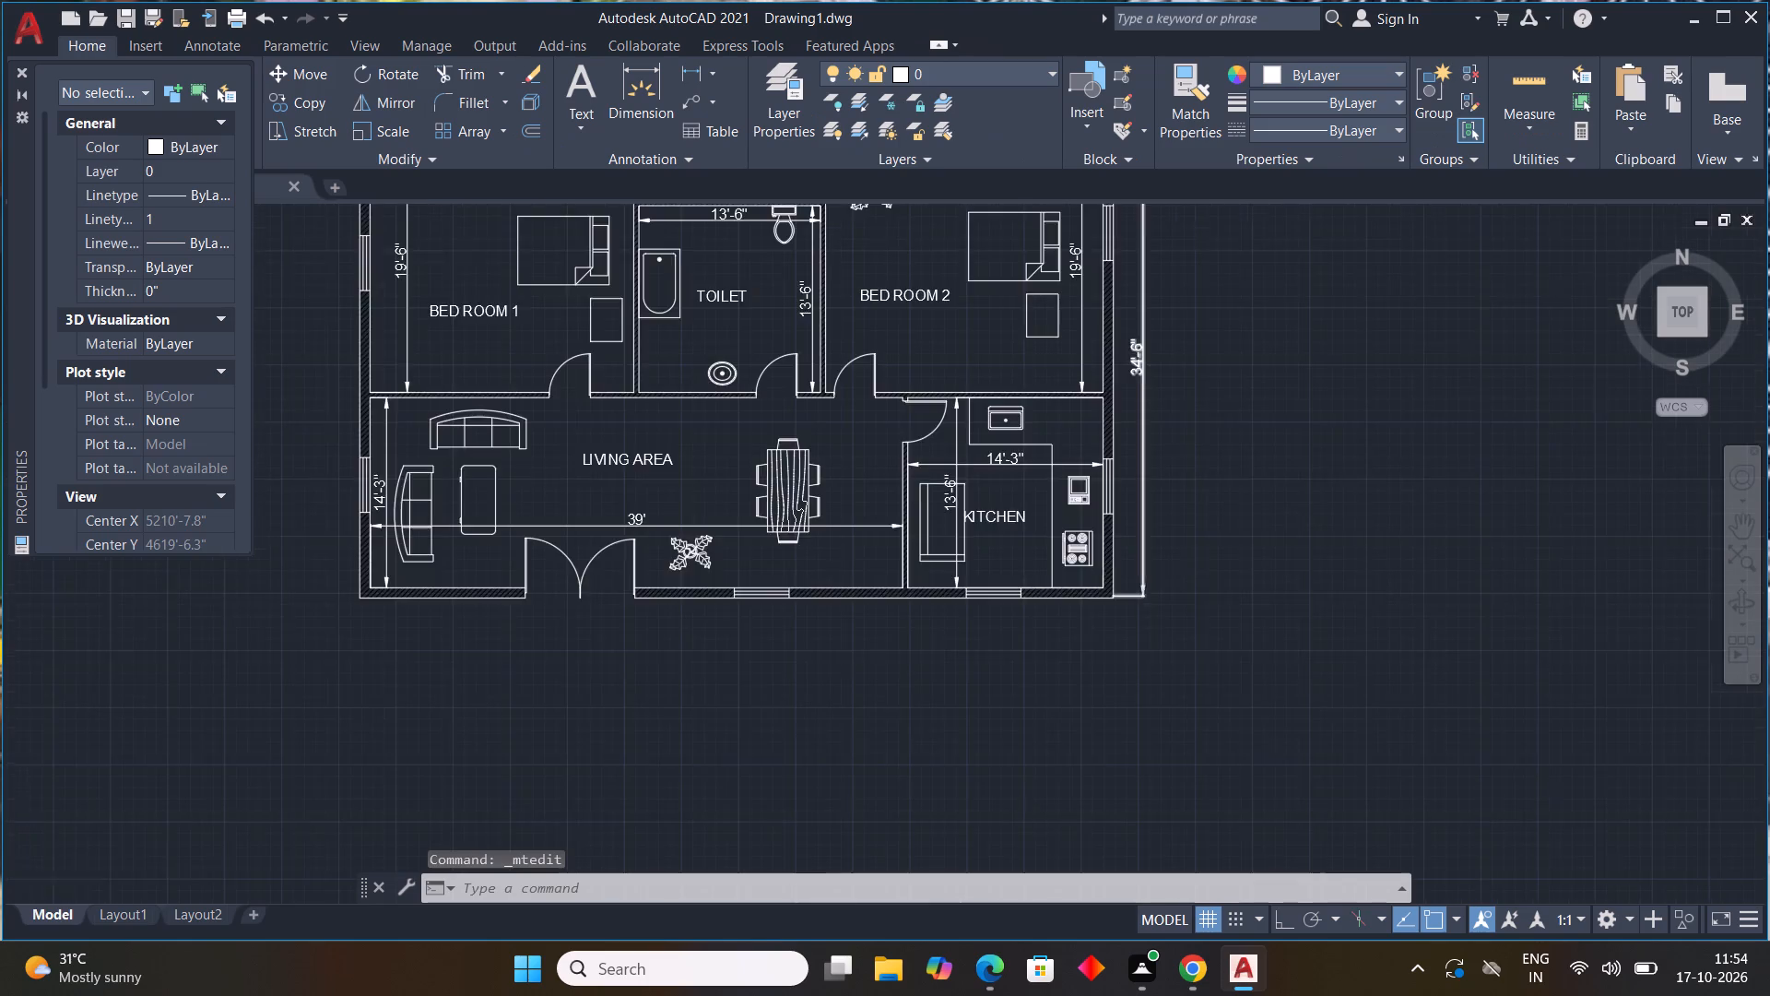
scroll(1145, 570, down, 1)
scroll(1091, 631, up, 2)
middle_drag(1093, 616, 1108, 588)
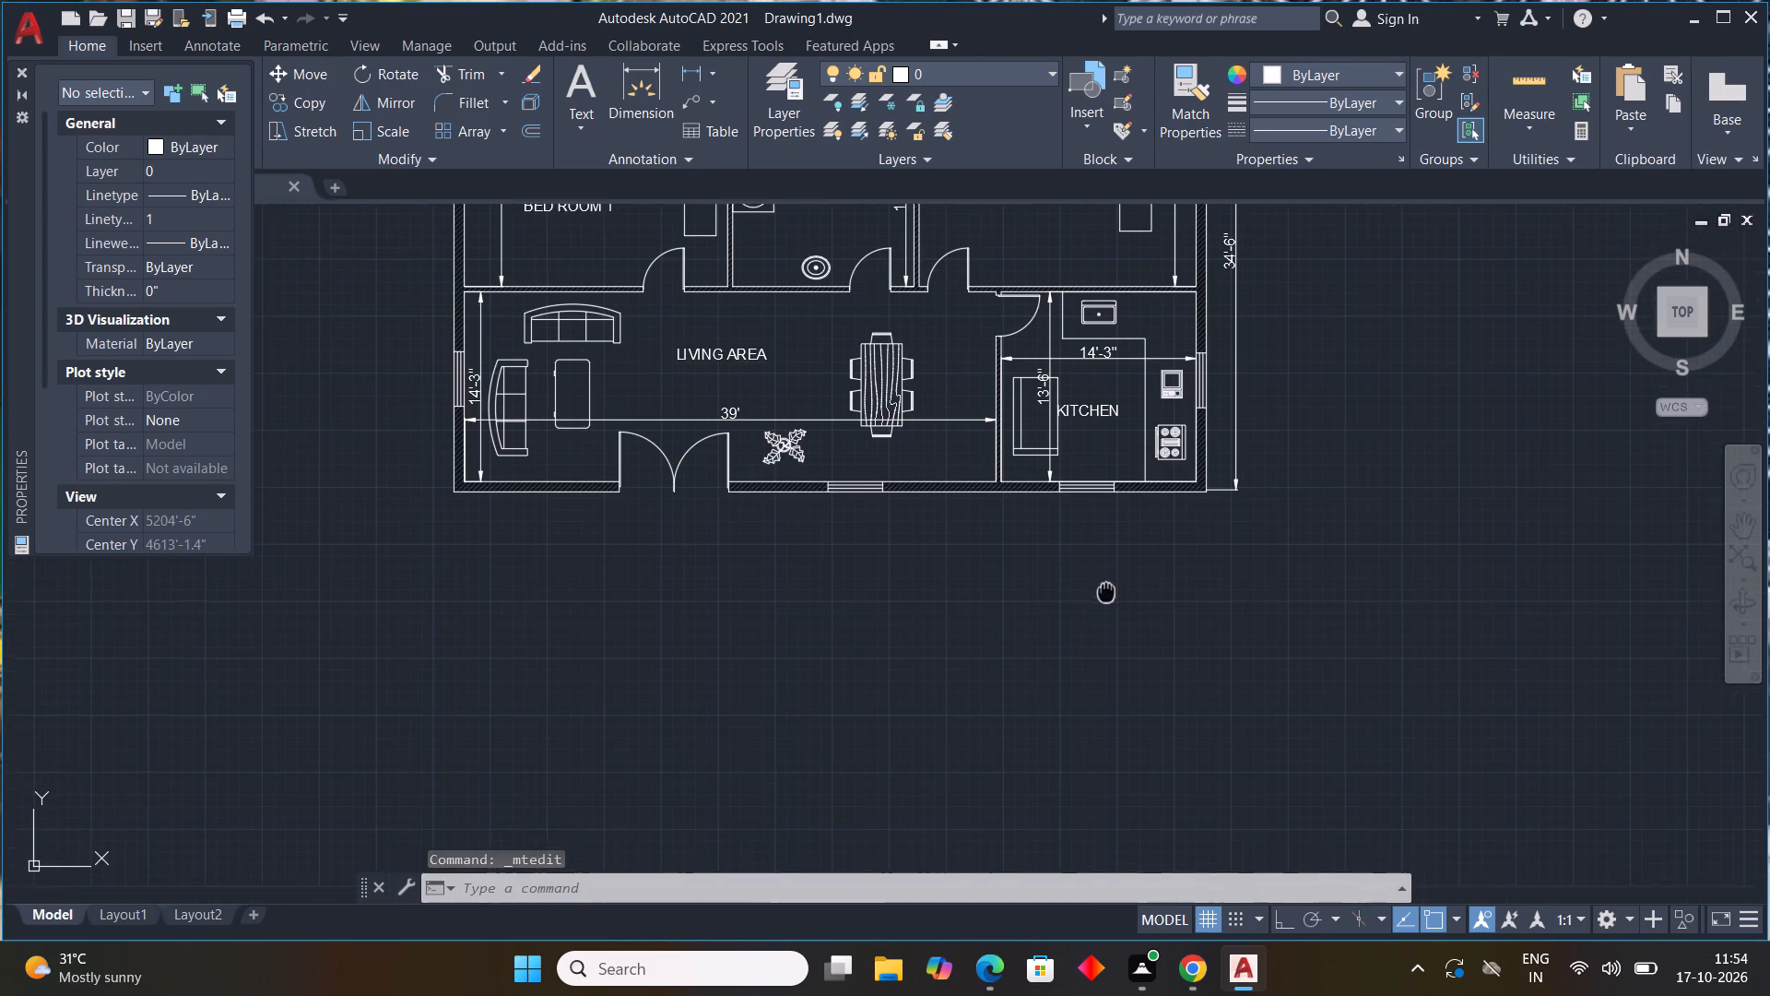
middle_drag(1108, 588, 1115, 577)
scroll(1148, 549, down, 2)
scroll(1033, 573, up, 2)
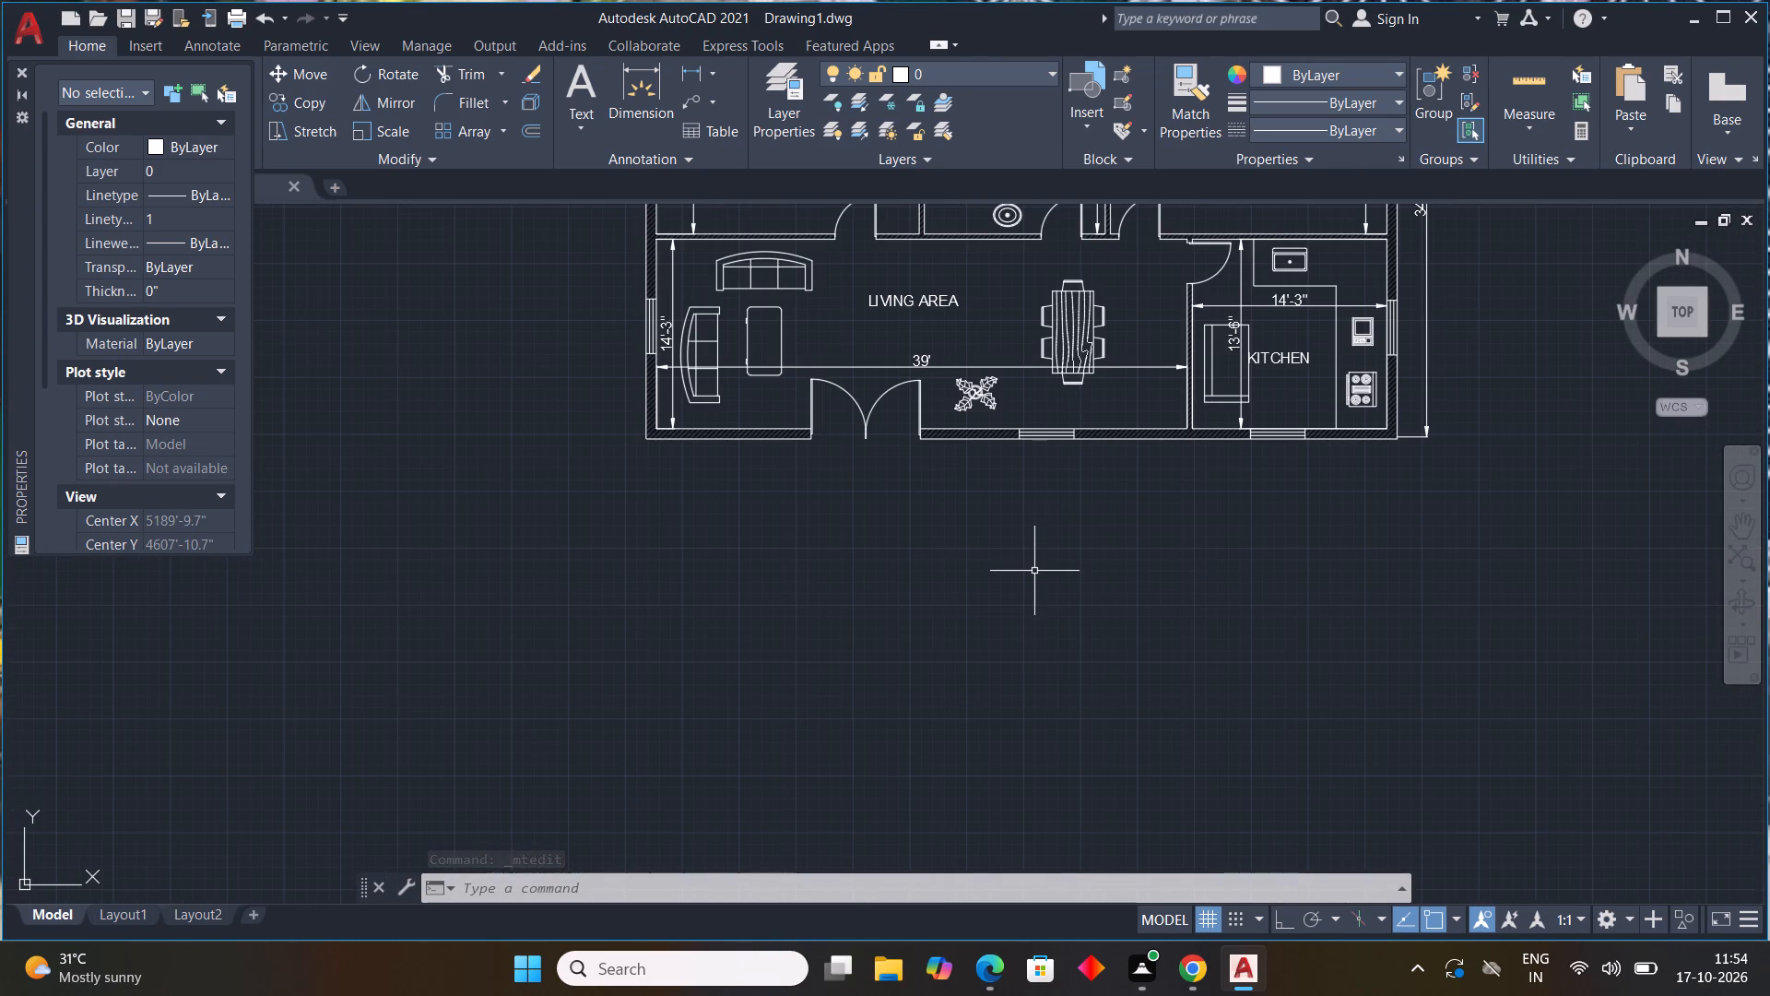
scroll(1063, 547, down, 3)
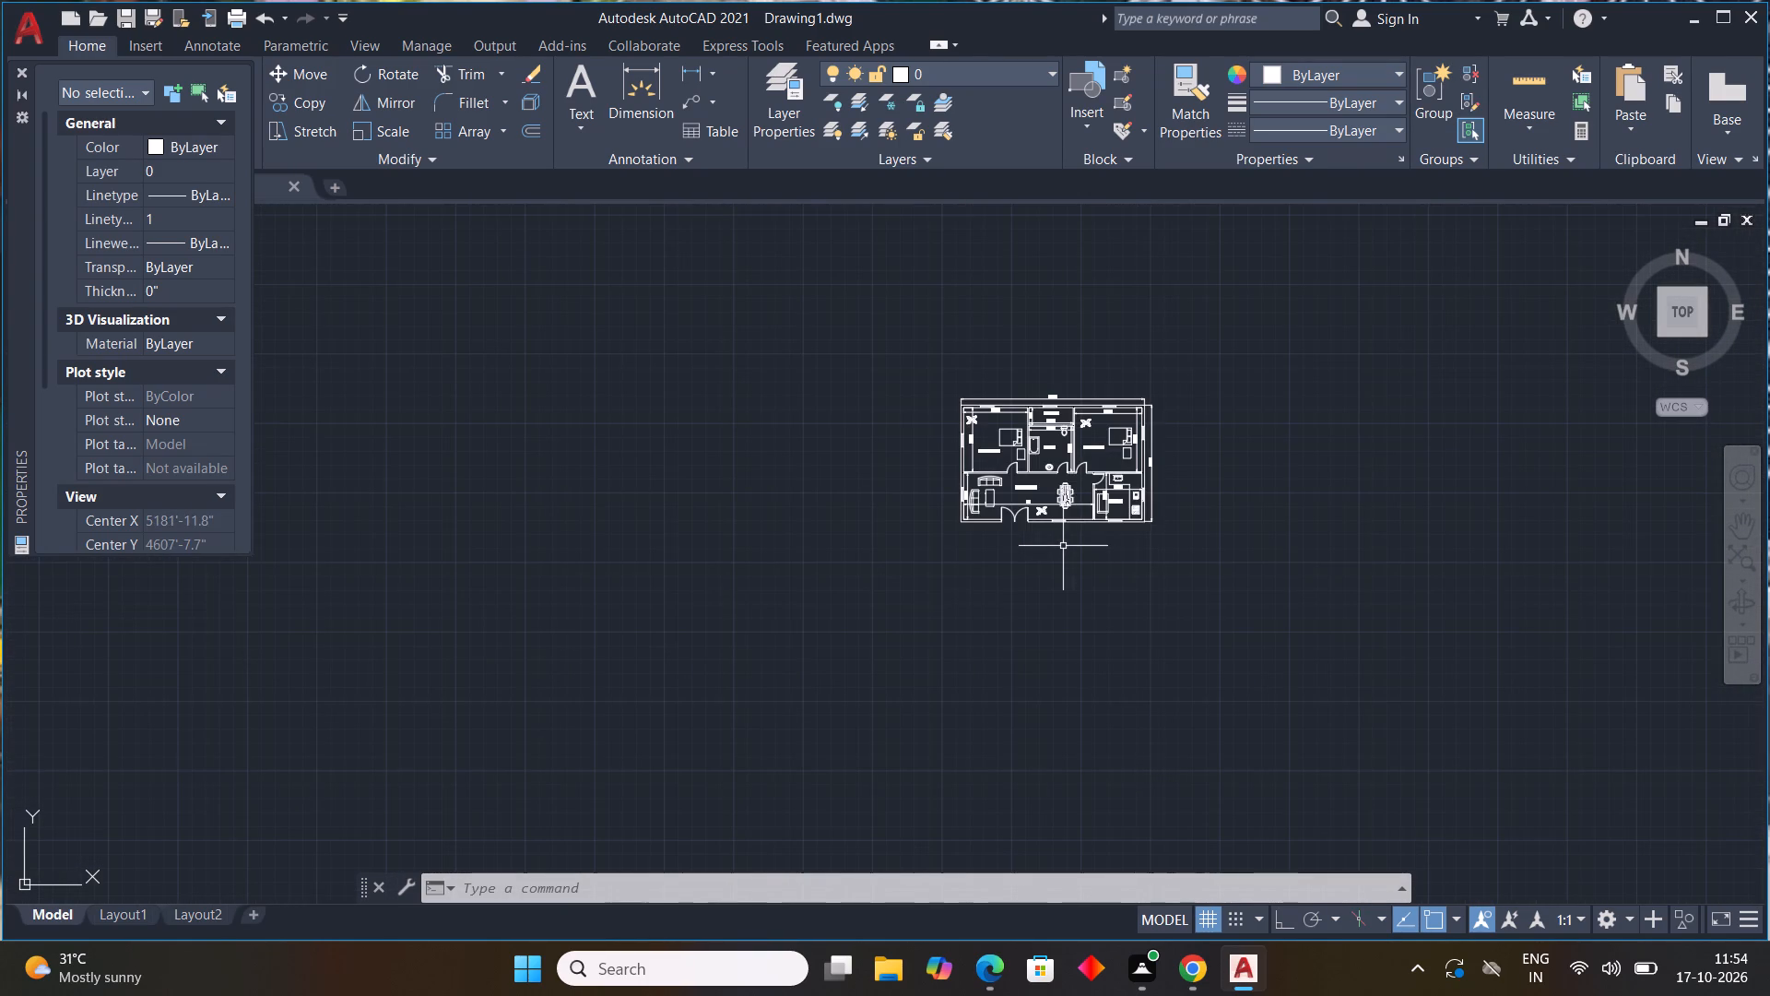
scroll(1165, 396, up, 4)
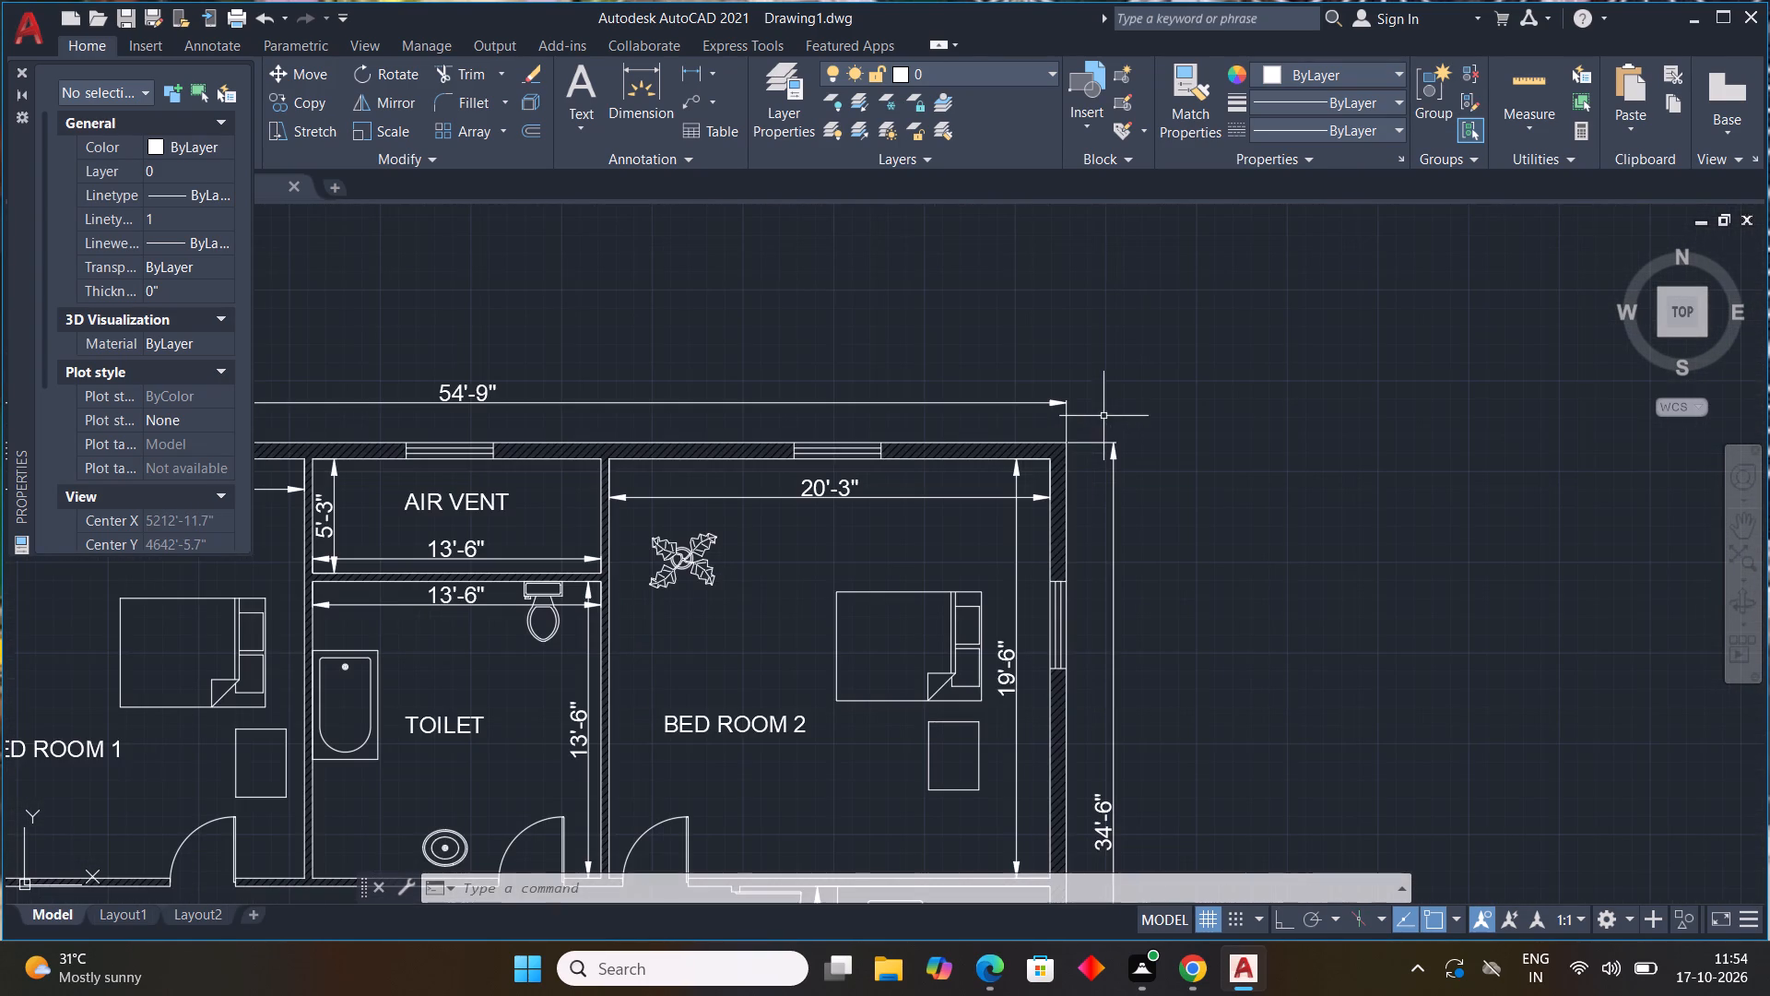
click(655, 125)
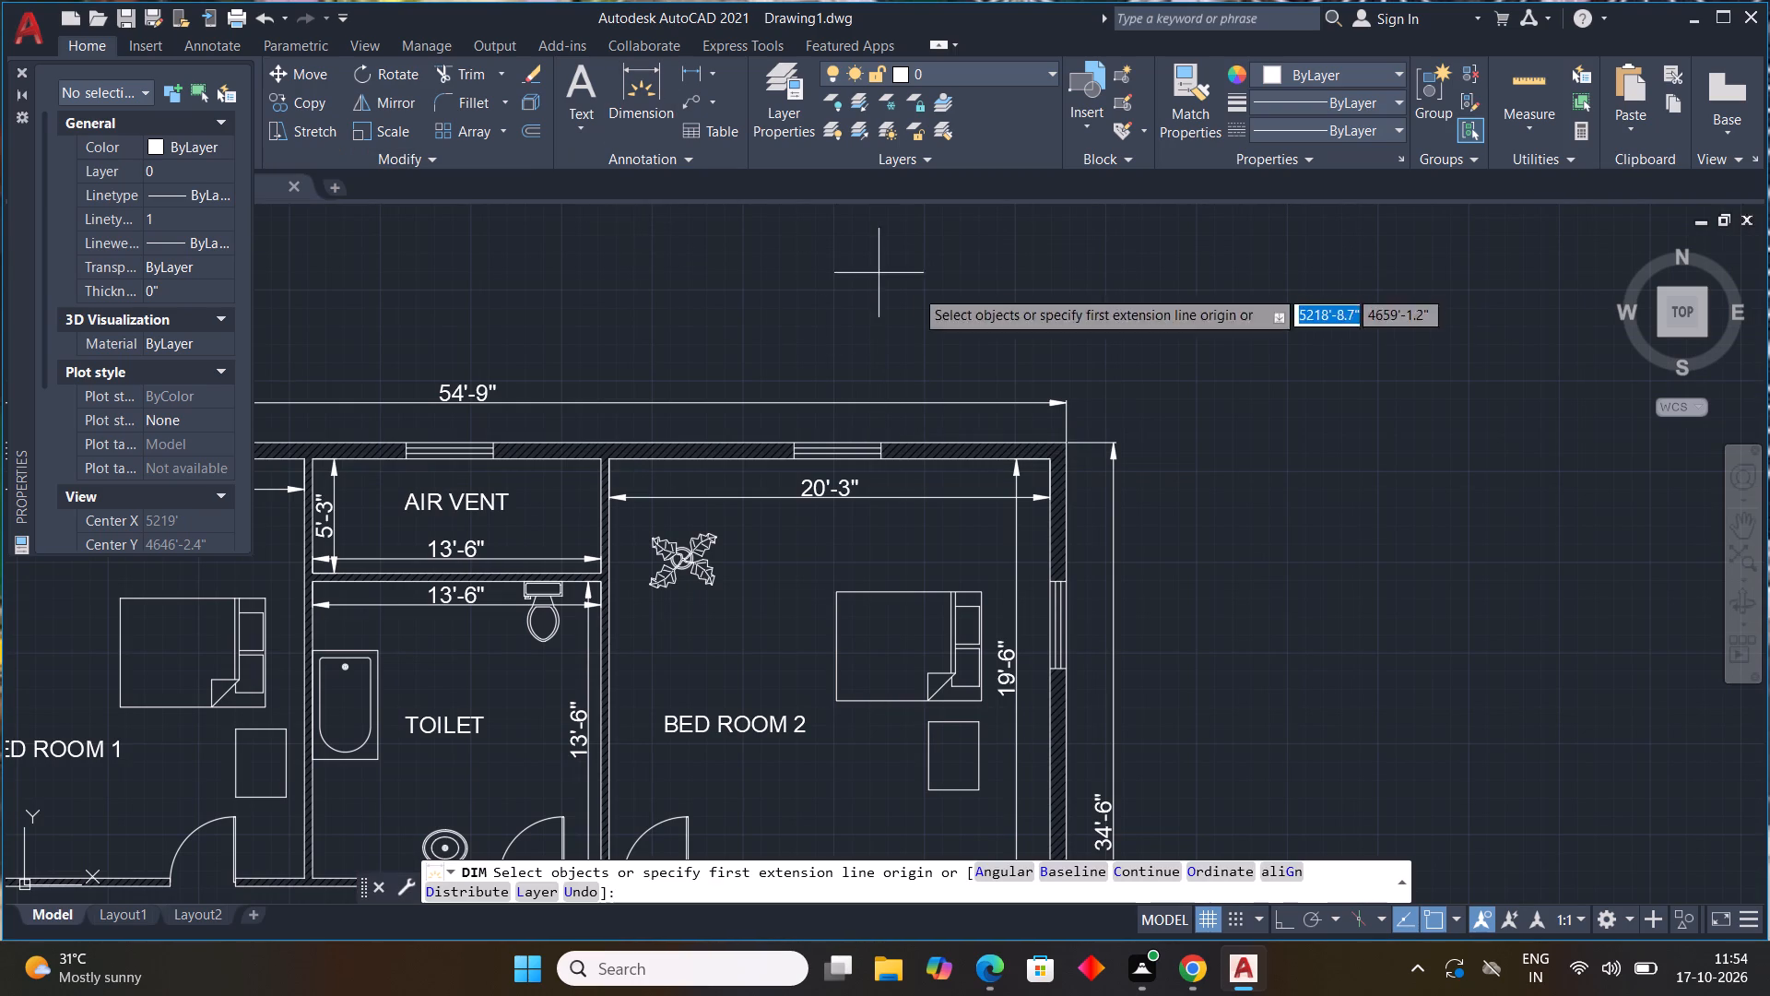
scroll(1009, 427, up, 3)
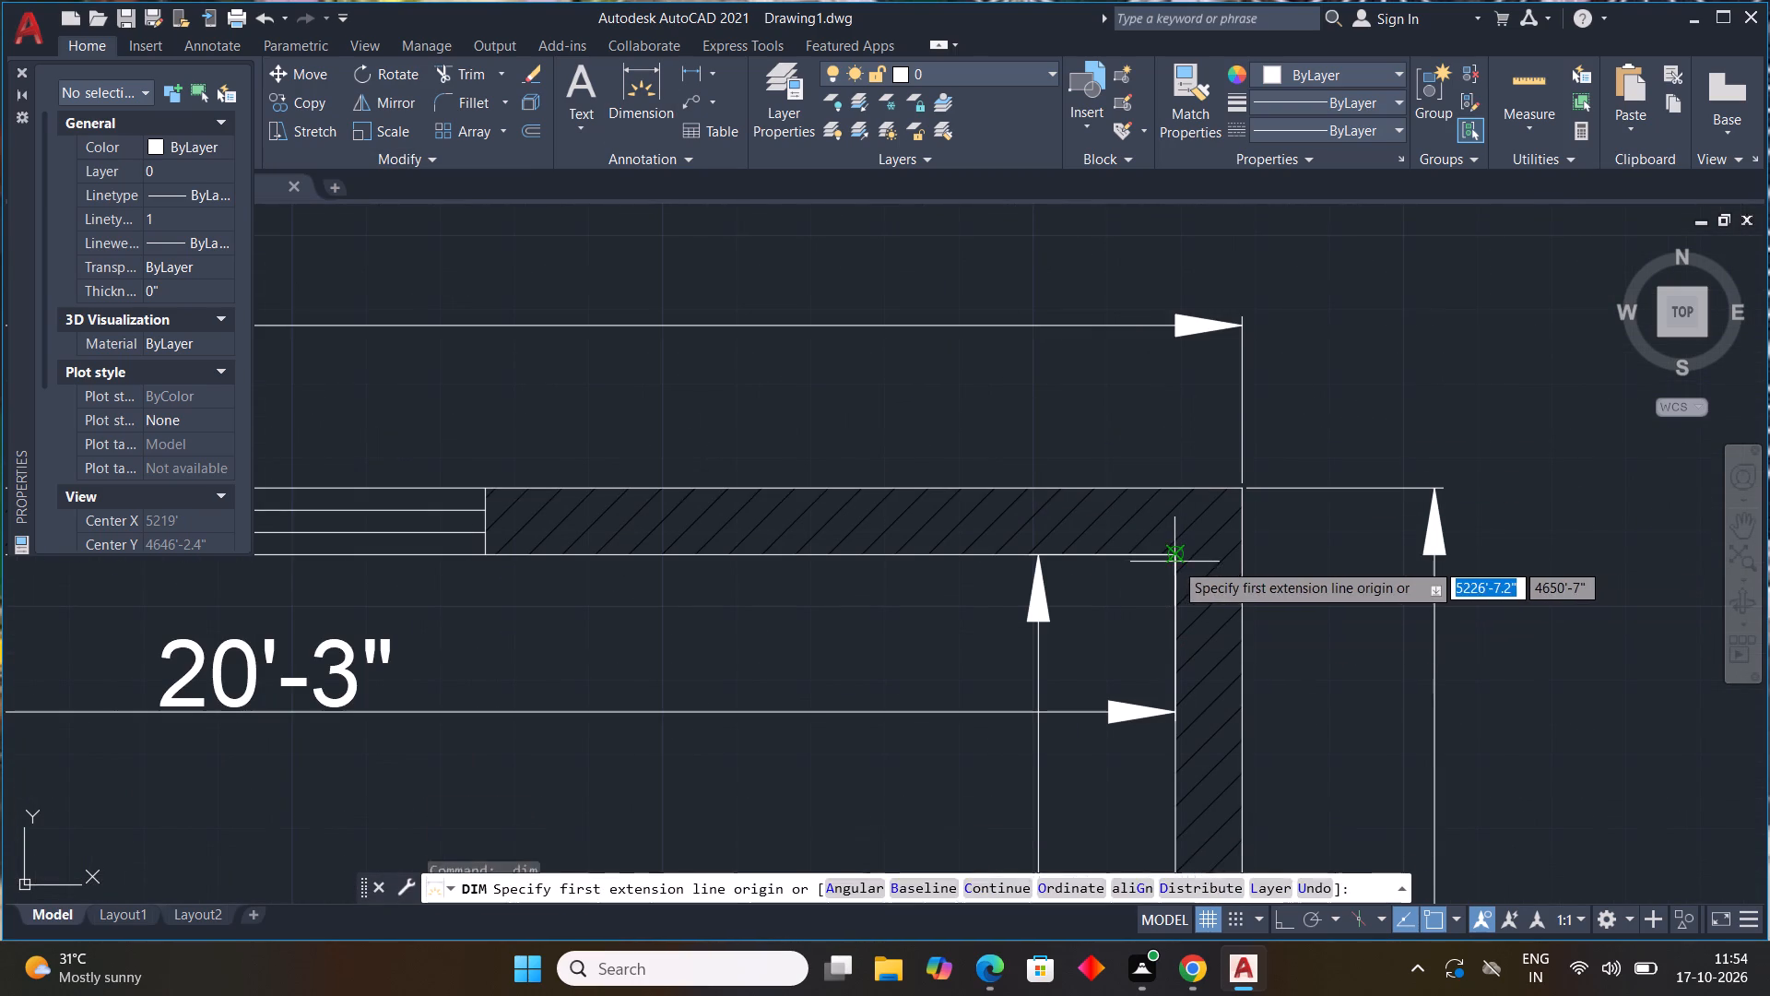
click(1177, 559)
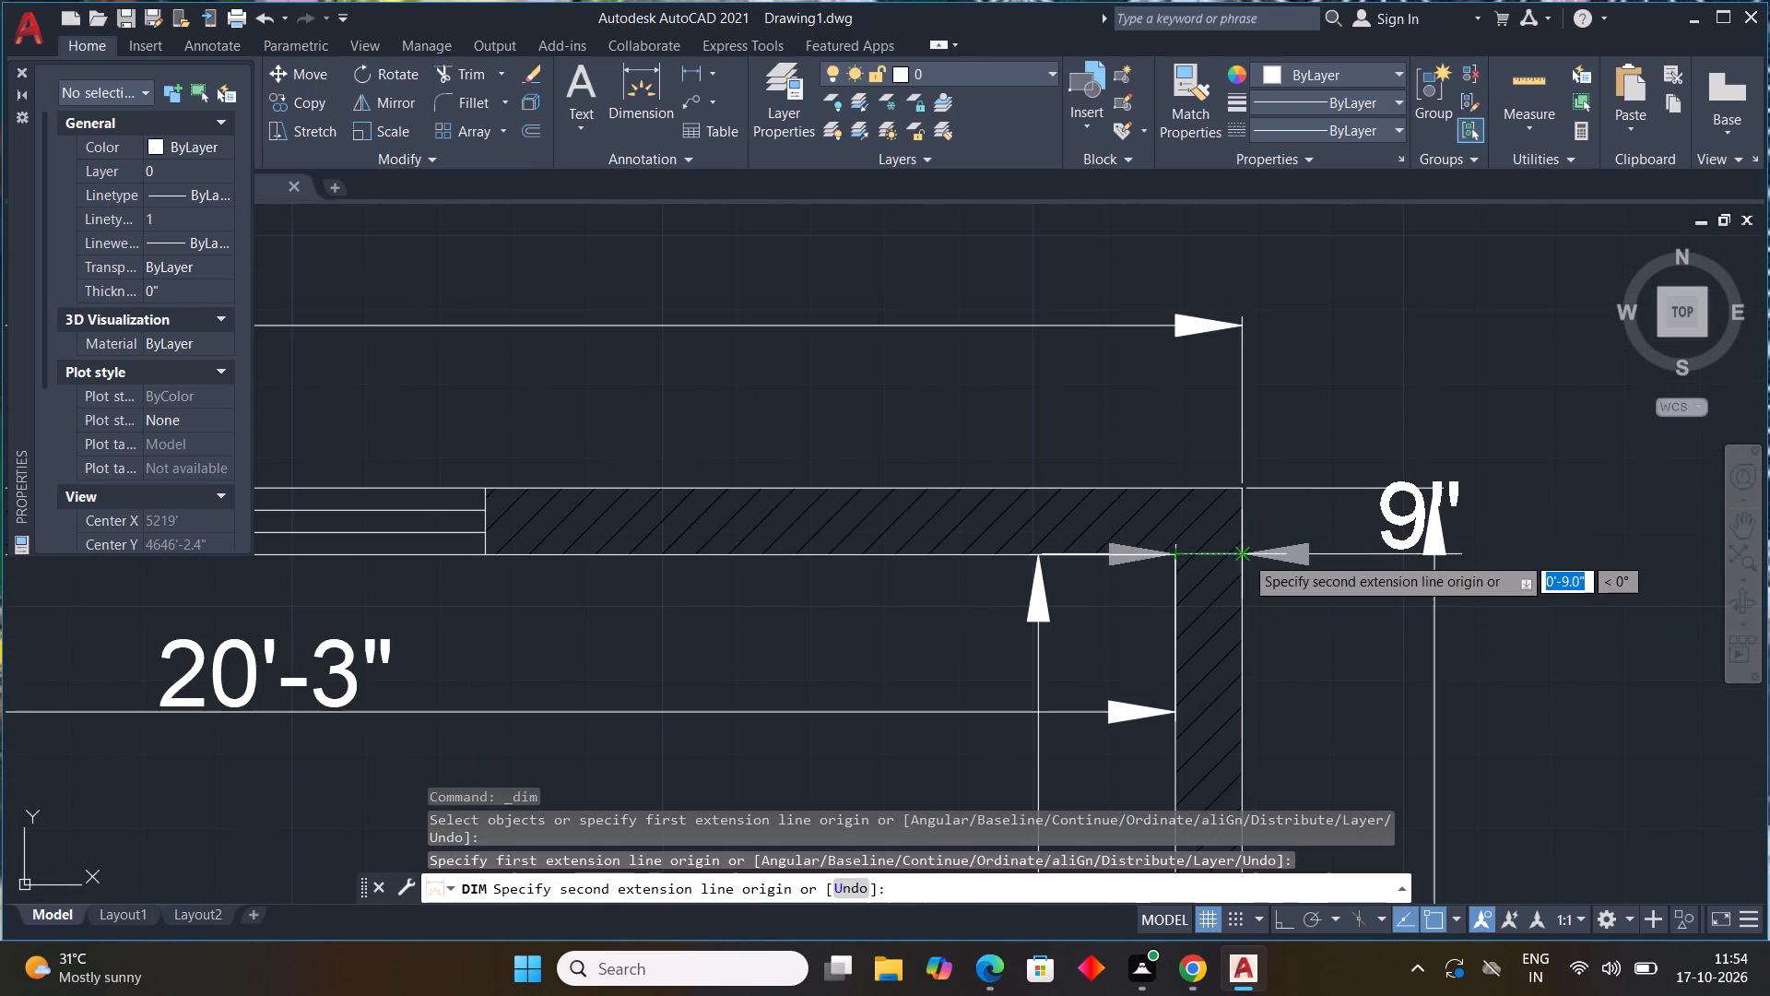
click(1245, 555)
click(1255, 406)
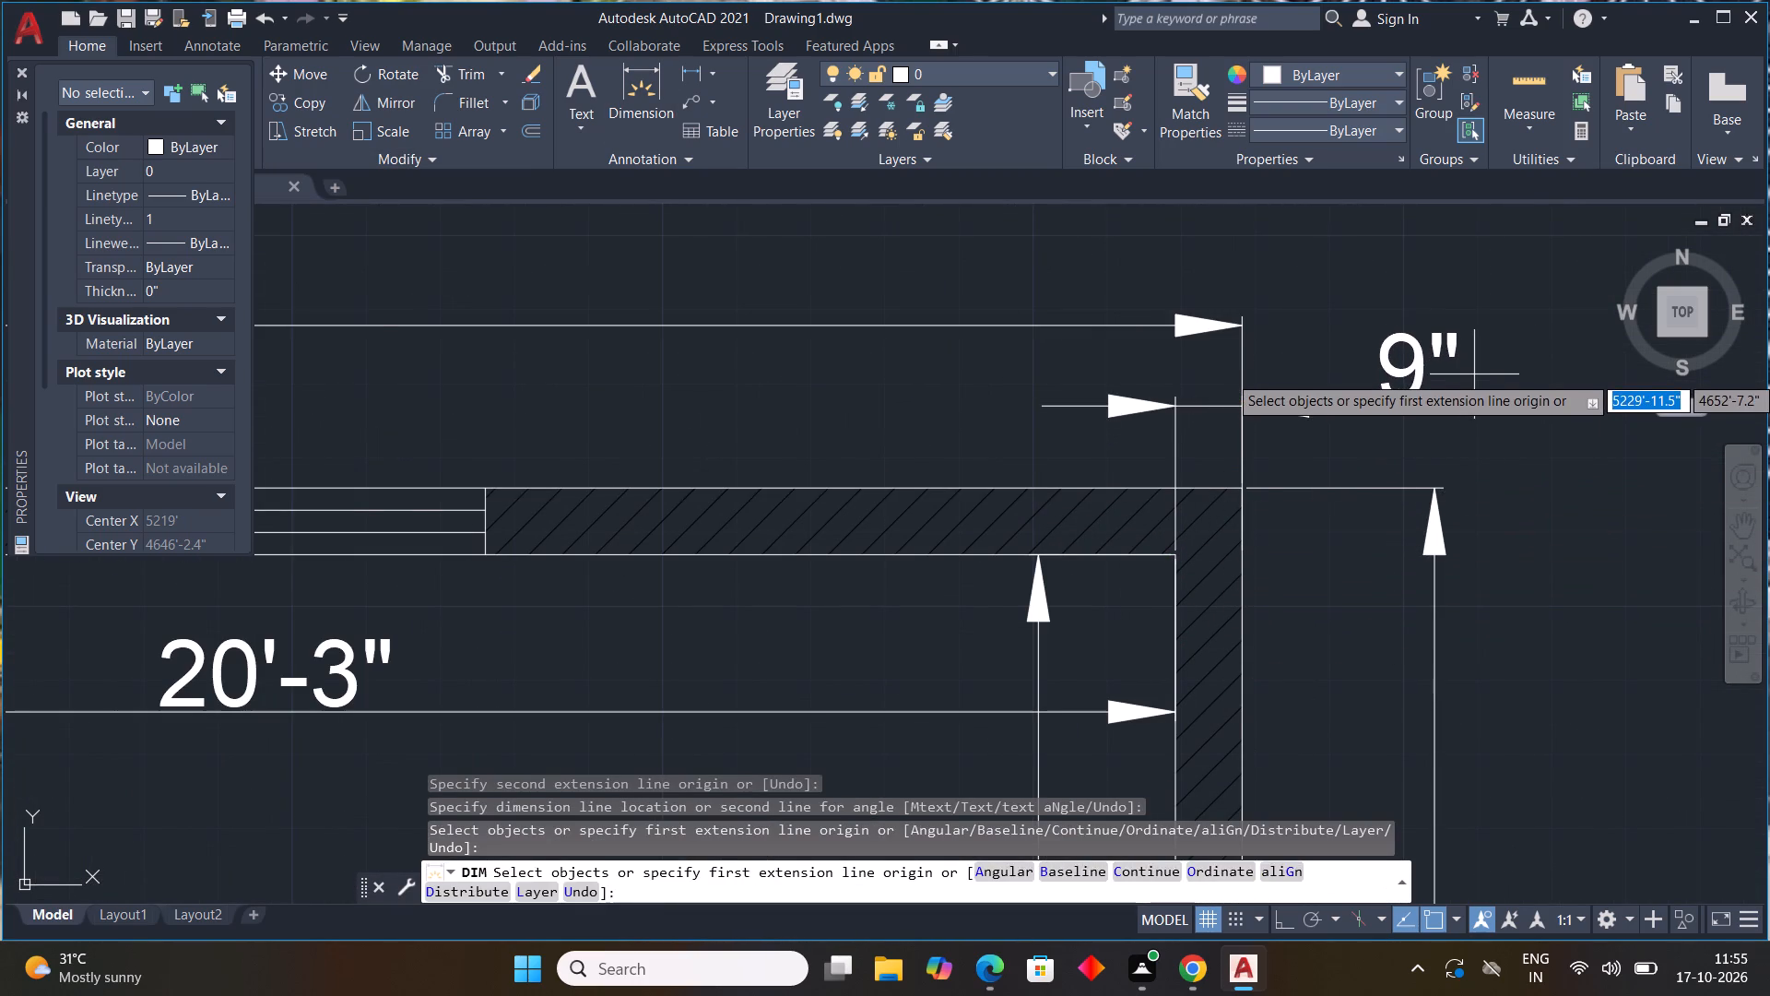
scroll(1474, 373, down, 2)
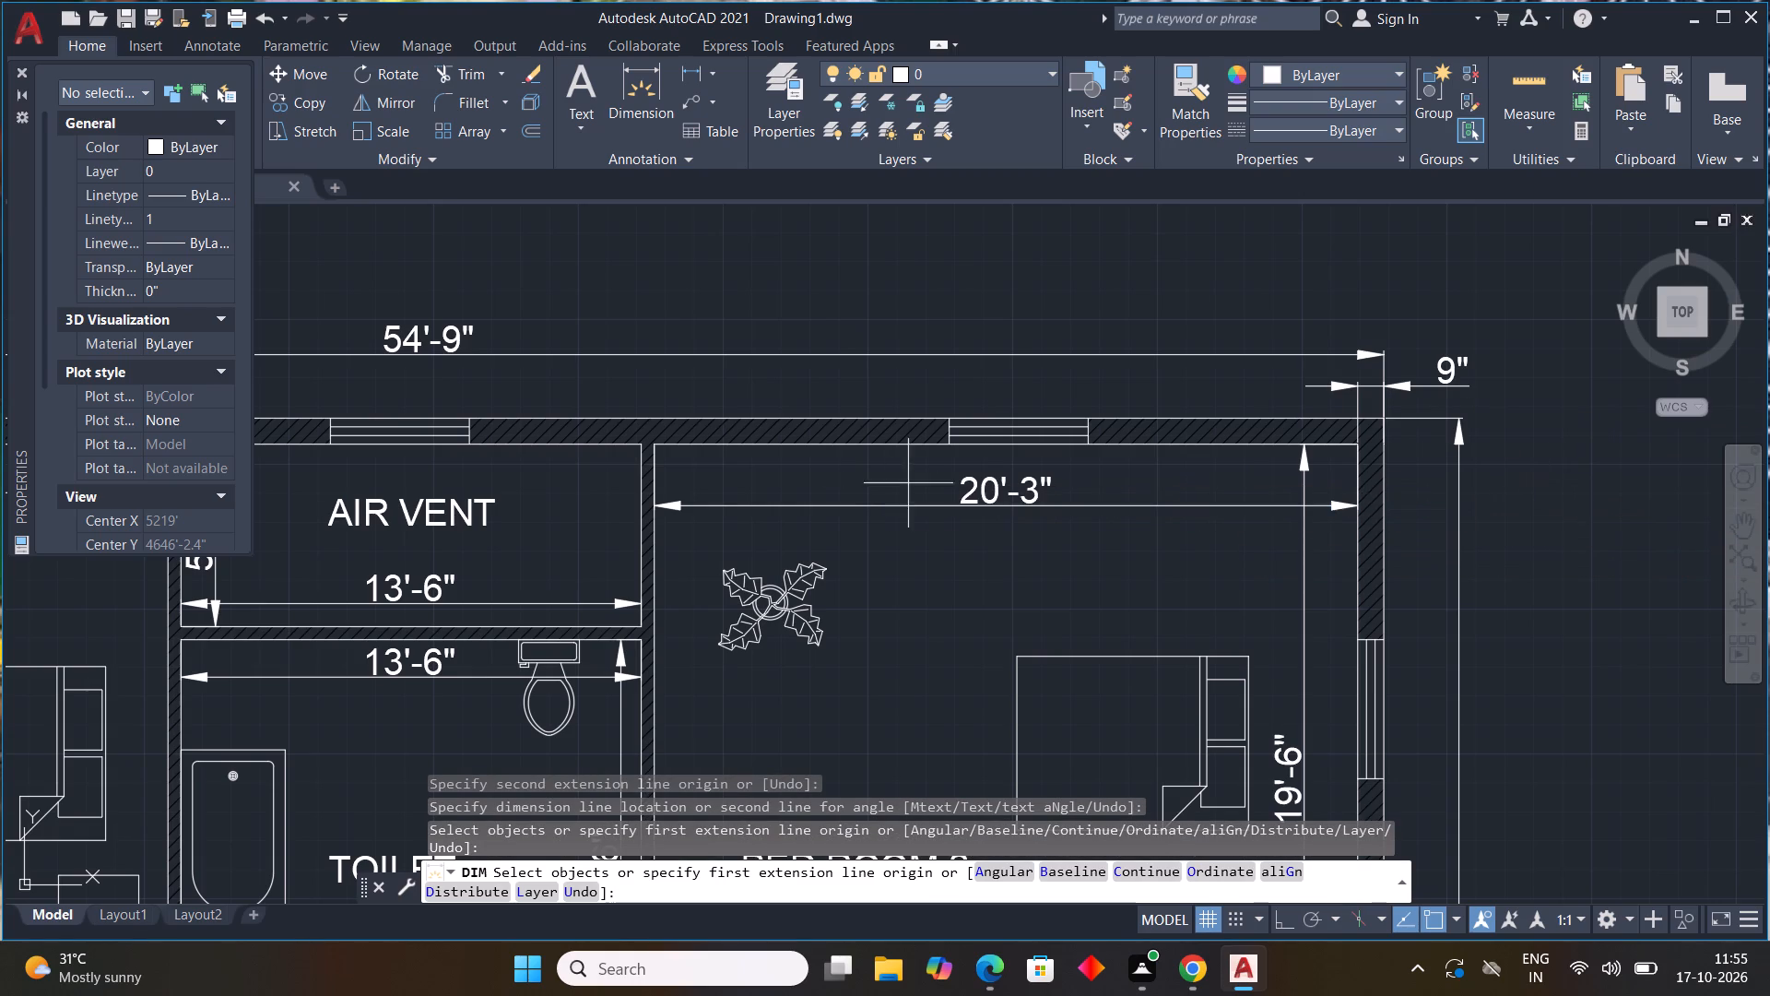
End the dimensioning command and review the whole floor plan, checking its room labels, furniture, doors, windows and dimensions.
middle_drag(1009, 613, 1217, 446)
scroll(1111, 417, down, 1)
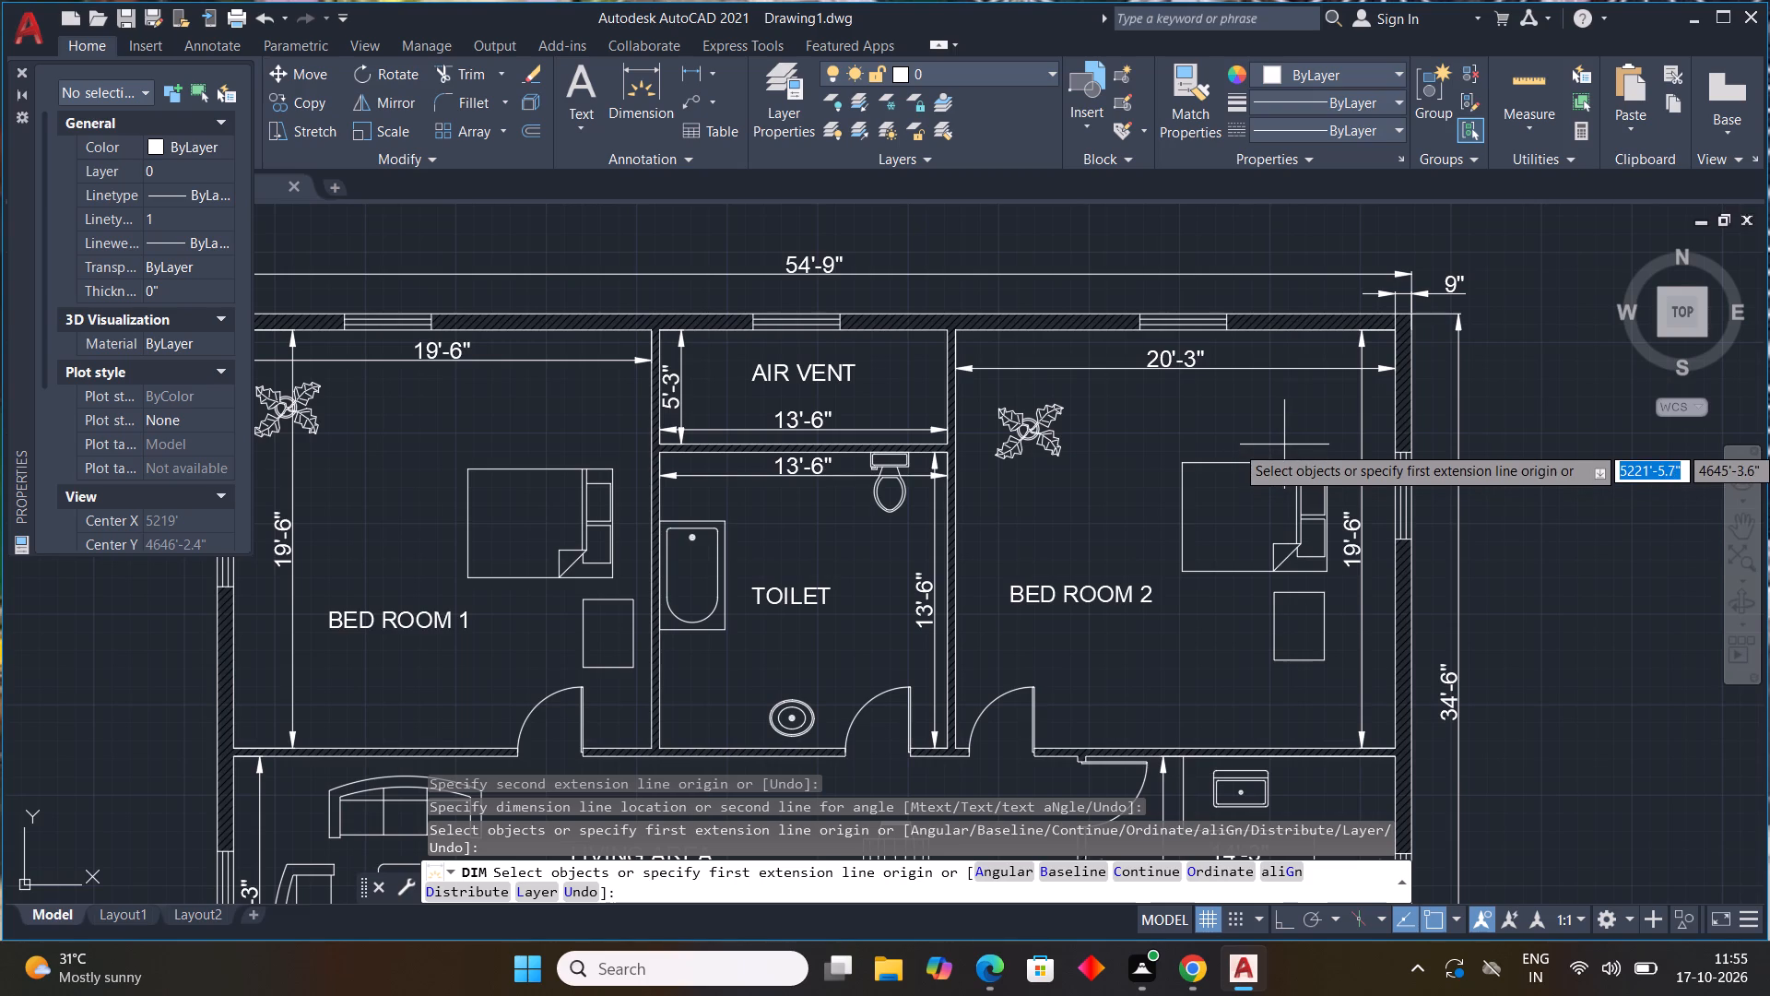
scroll(1284, 444, down, 2)
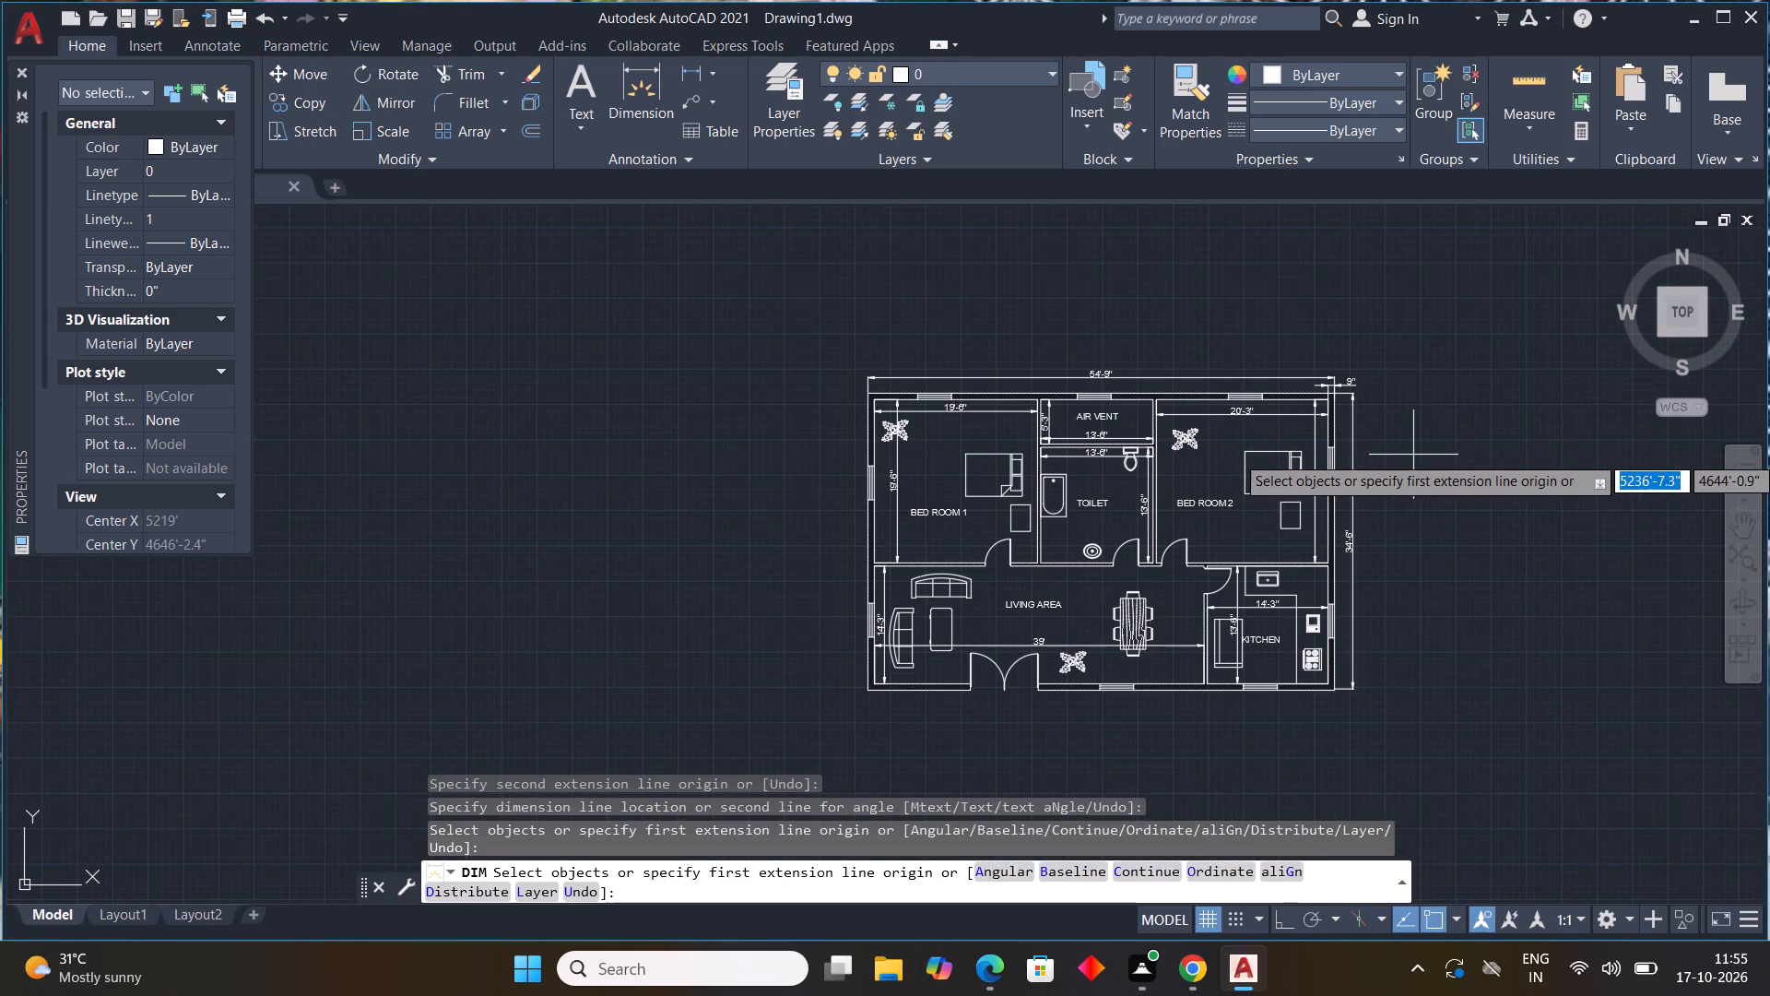
key(Escape)
key(Escape)
key(Escape)
key(Escape)
key(Escape)
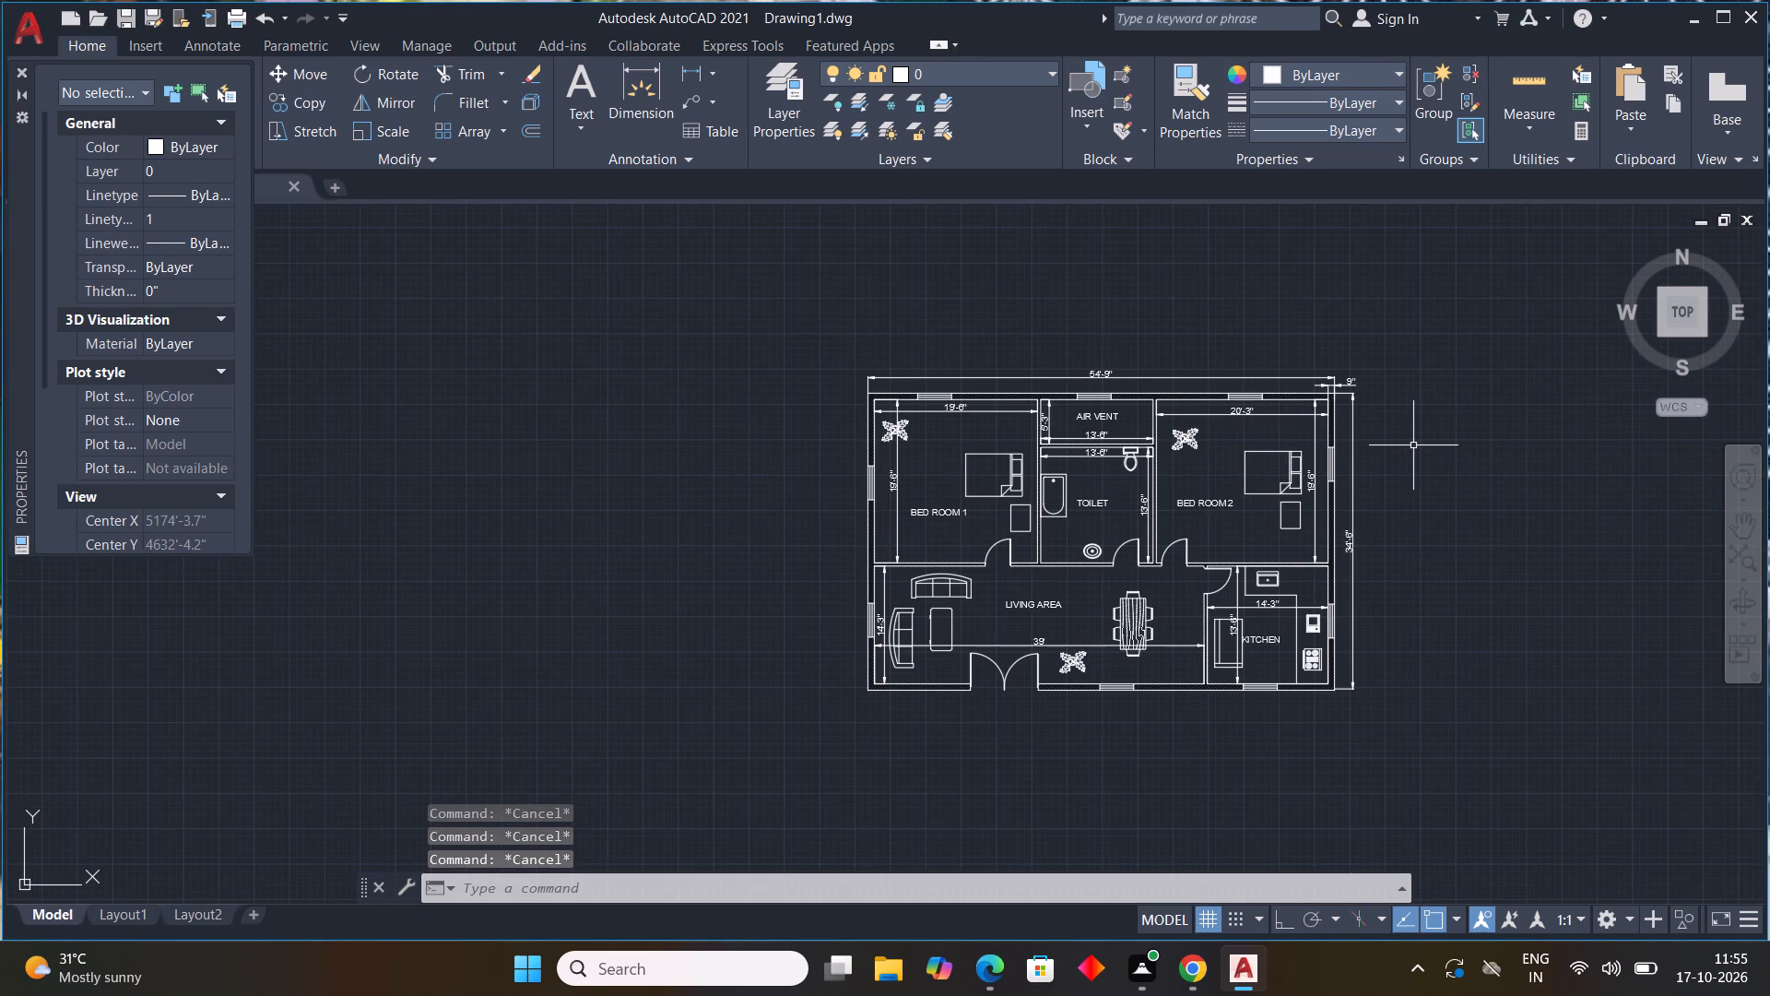
scroll(1174, 466, up, 2)
middle_drag(1174, 462, 1081, 328)
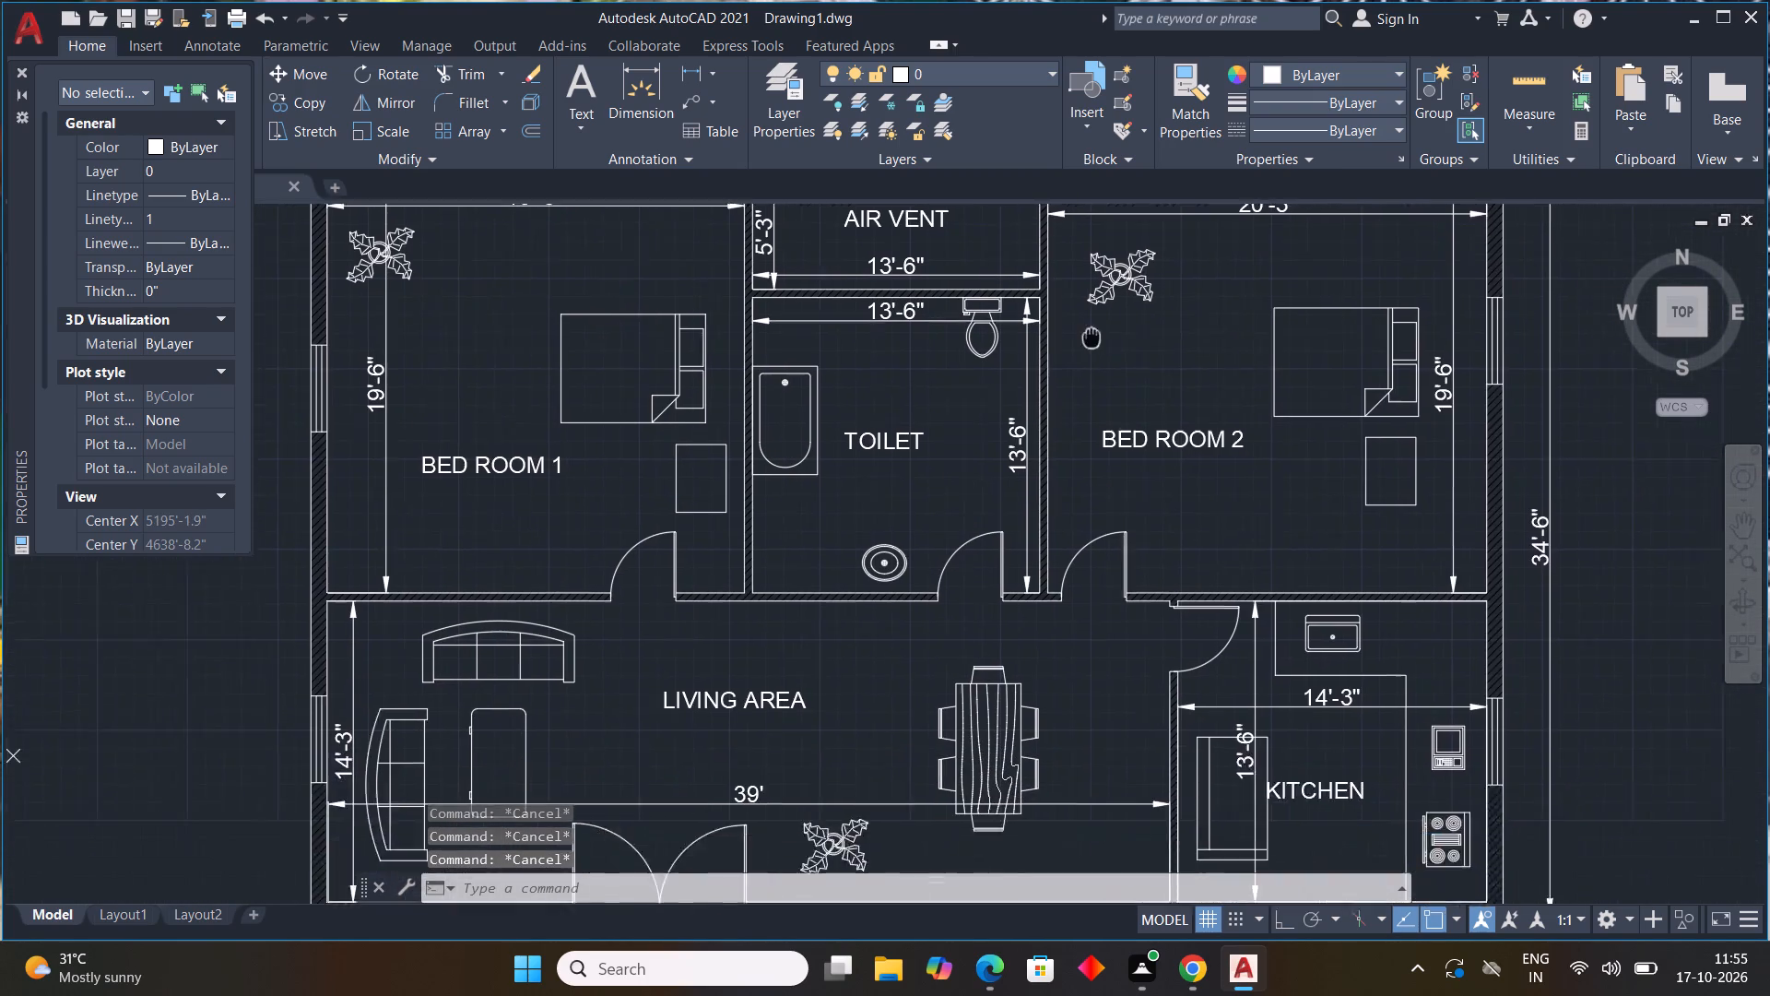
middle_drag(1081, 328, 1014, 286)
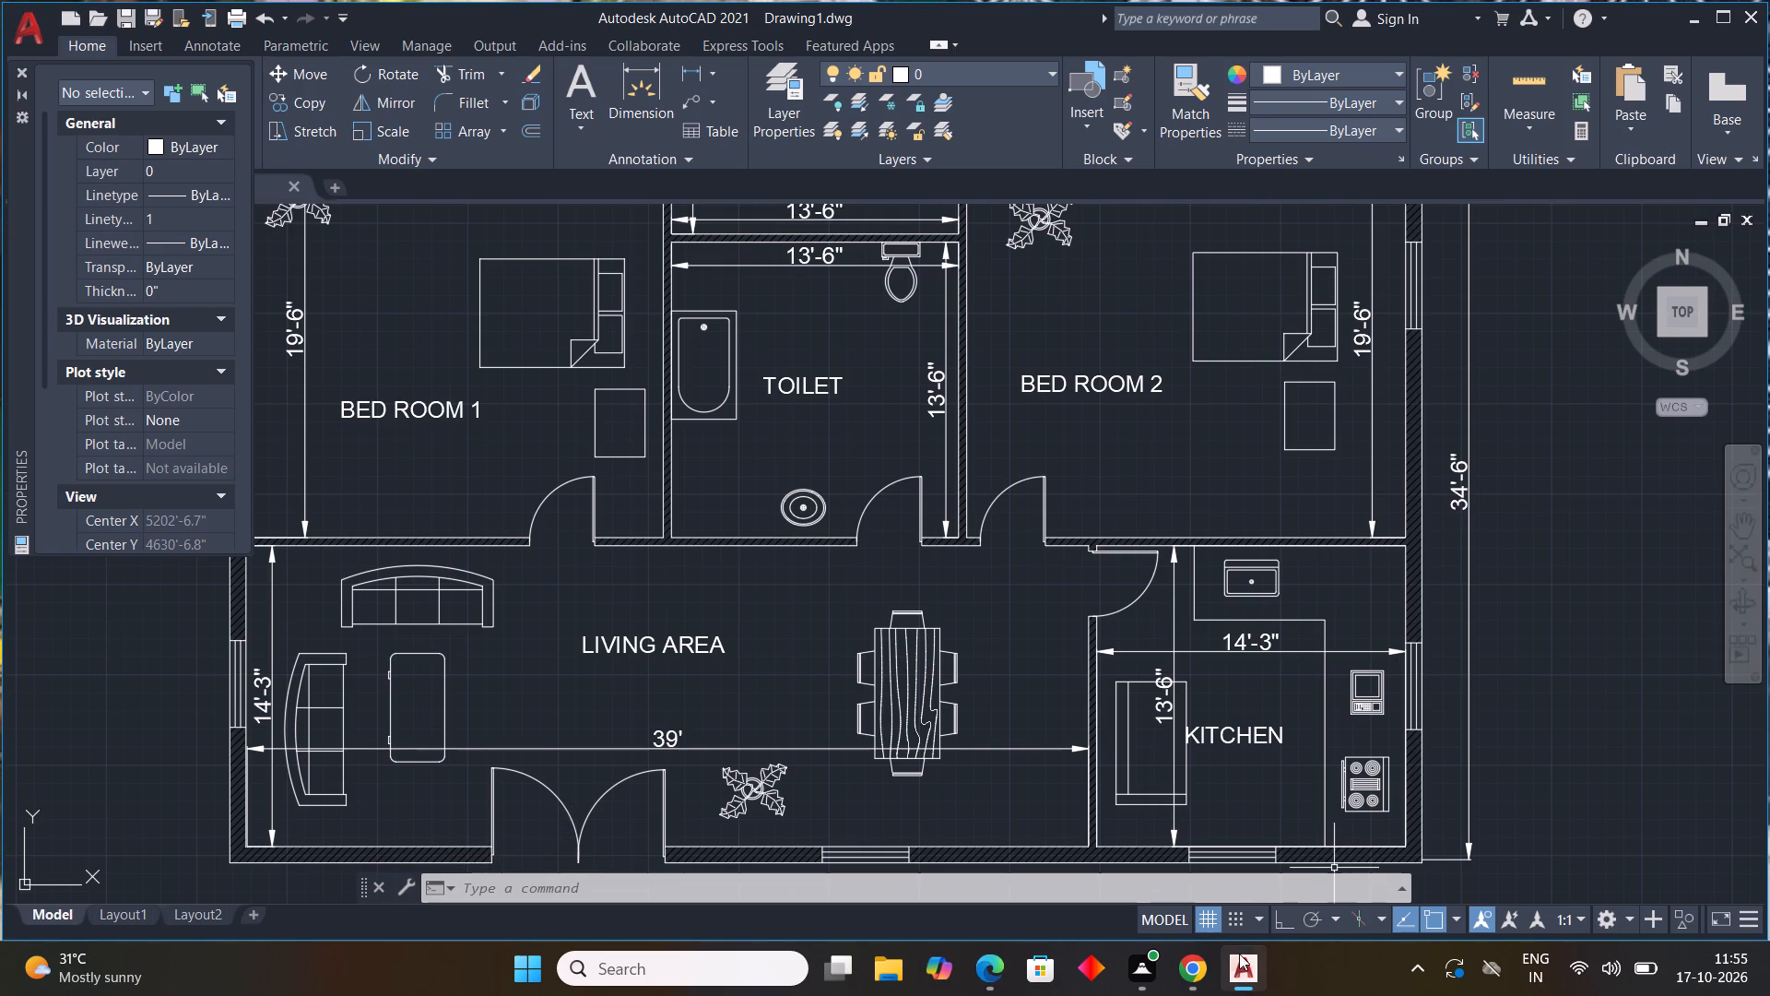
key(Escape)
key(Escape)
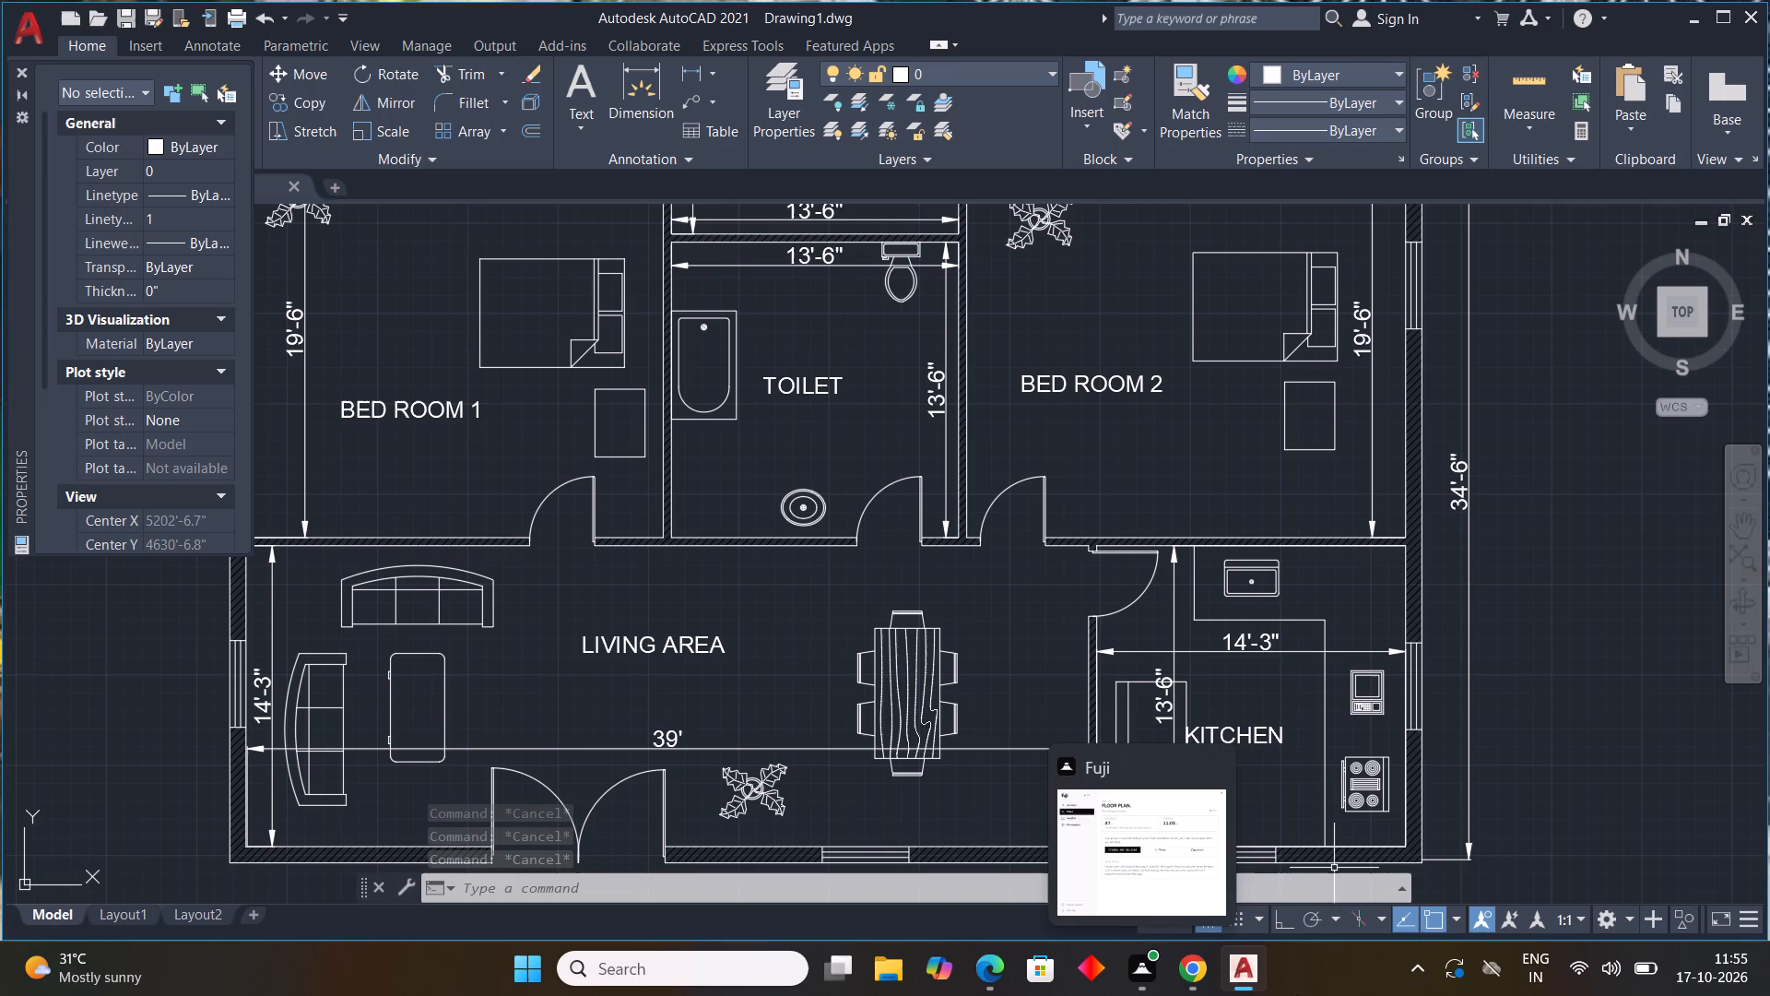
click(1282, 885)
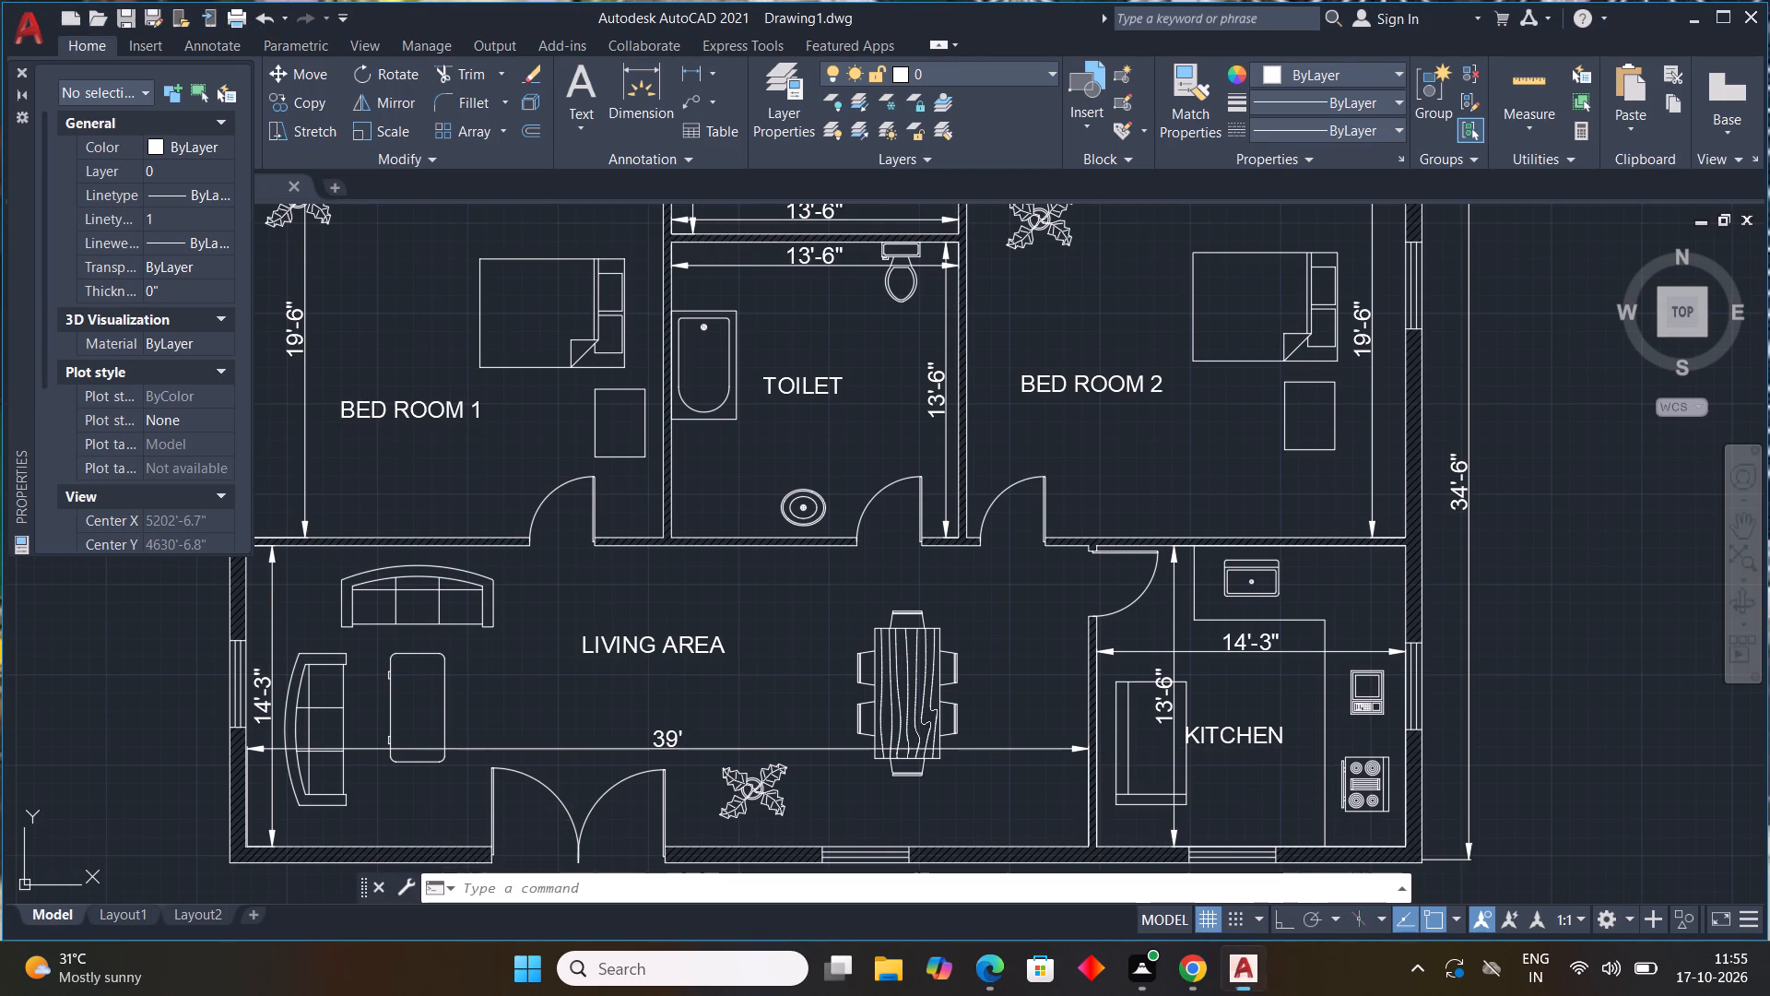
scroll(1047, 476, down, 3)
scroll(1046, 476, up, 2)
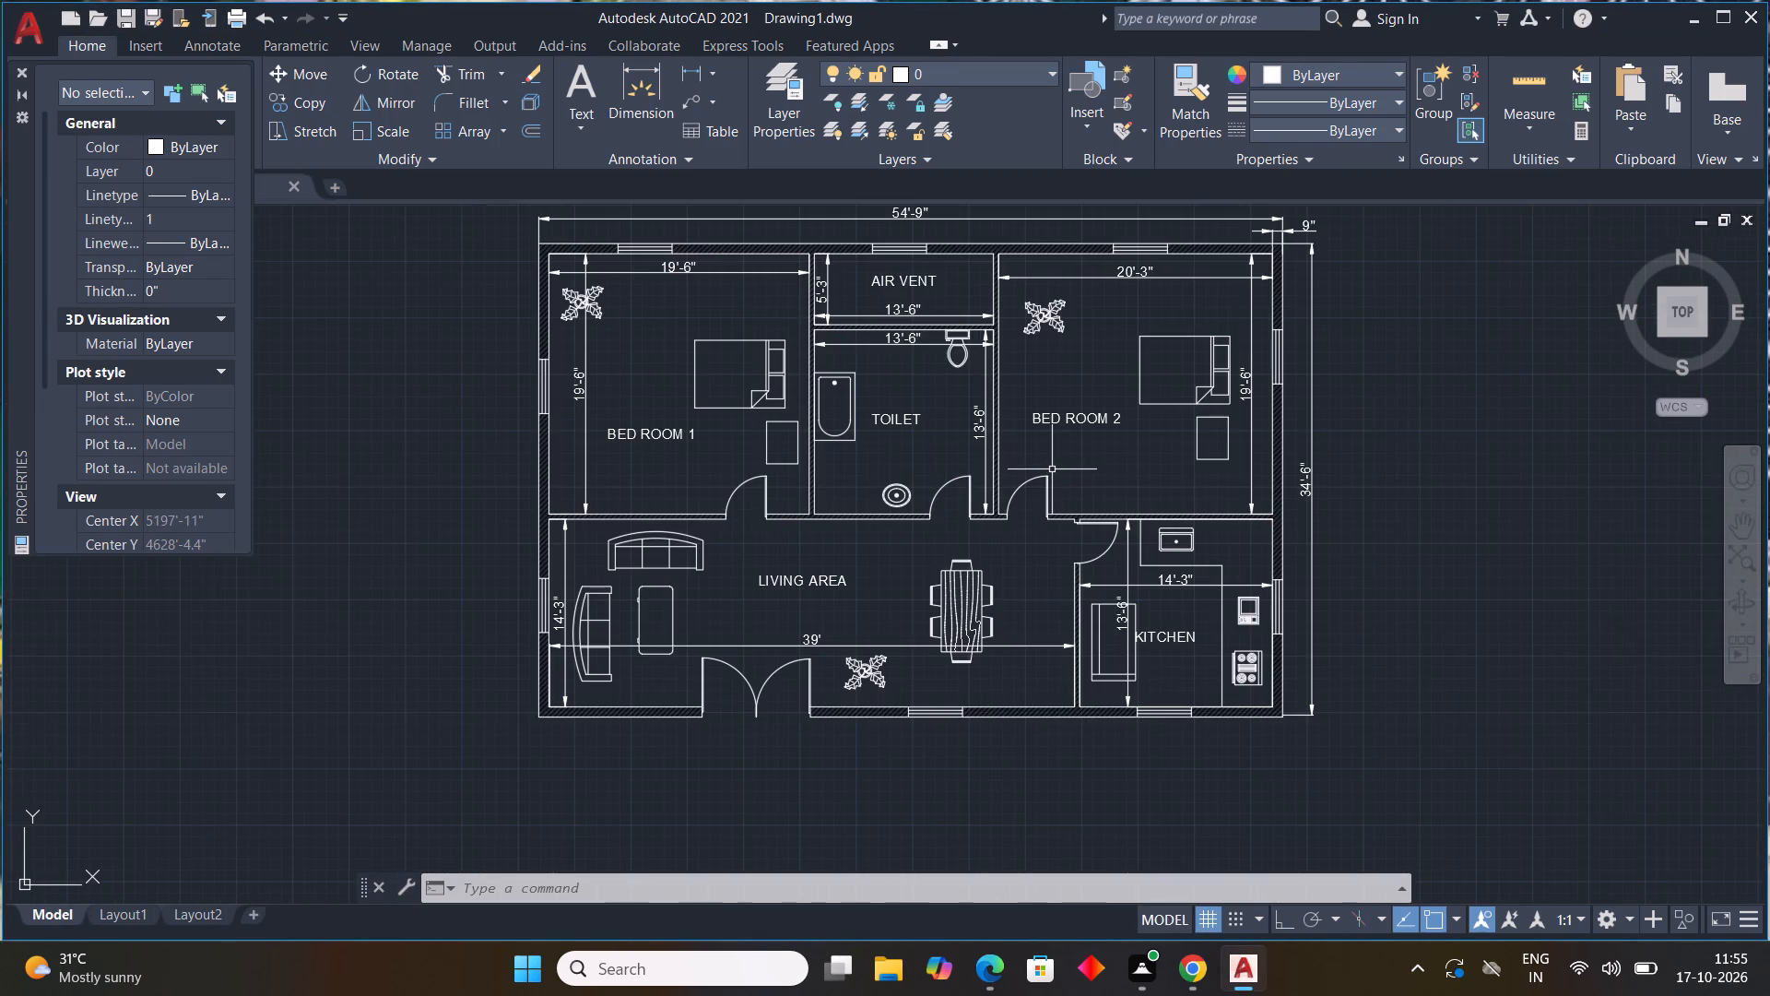
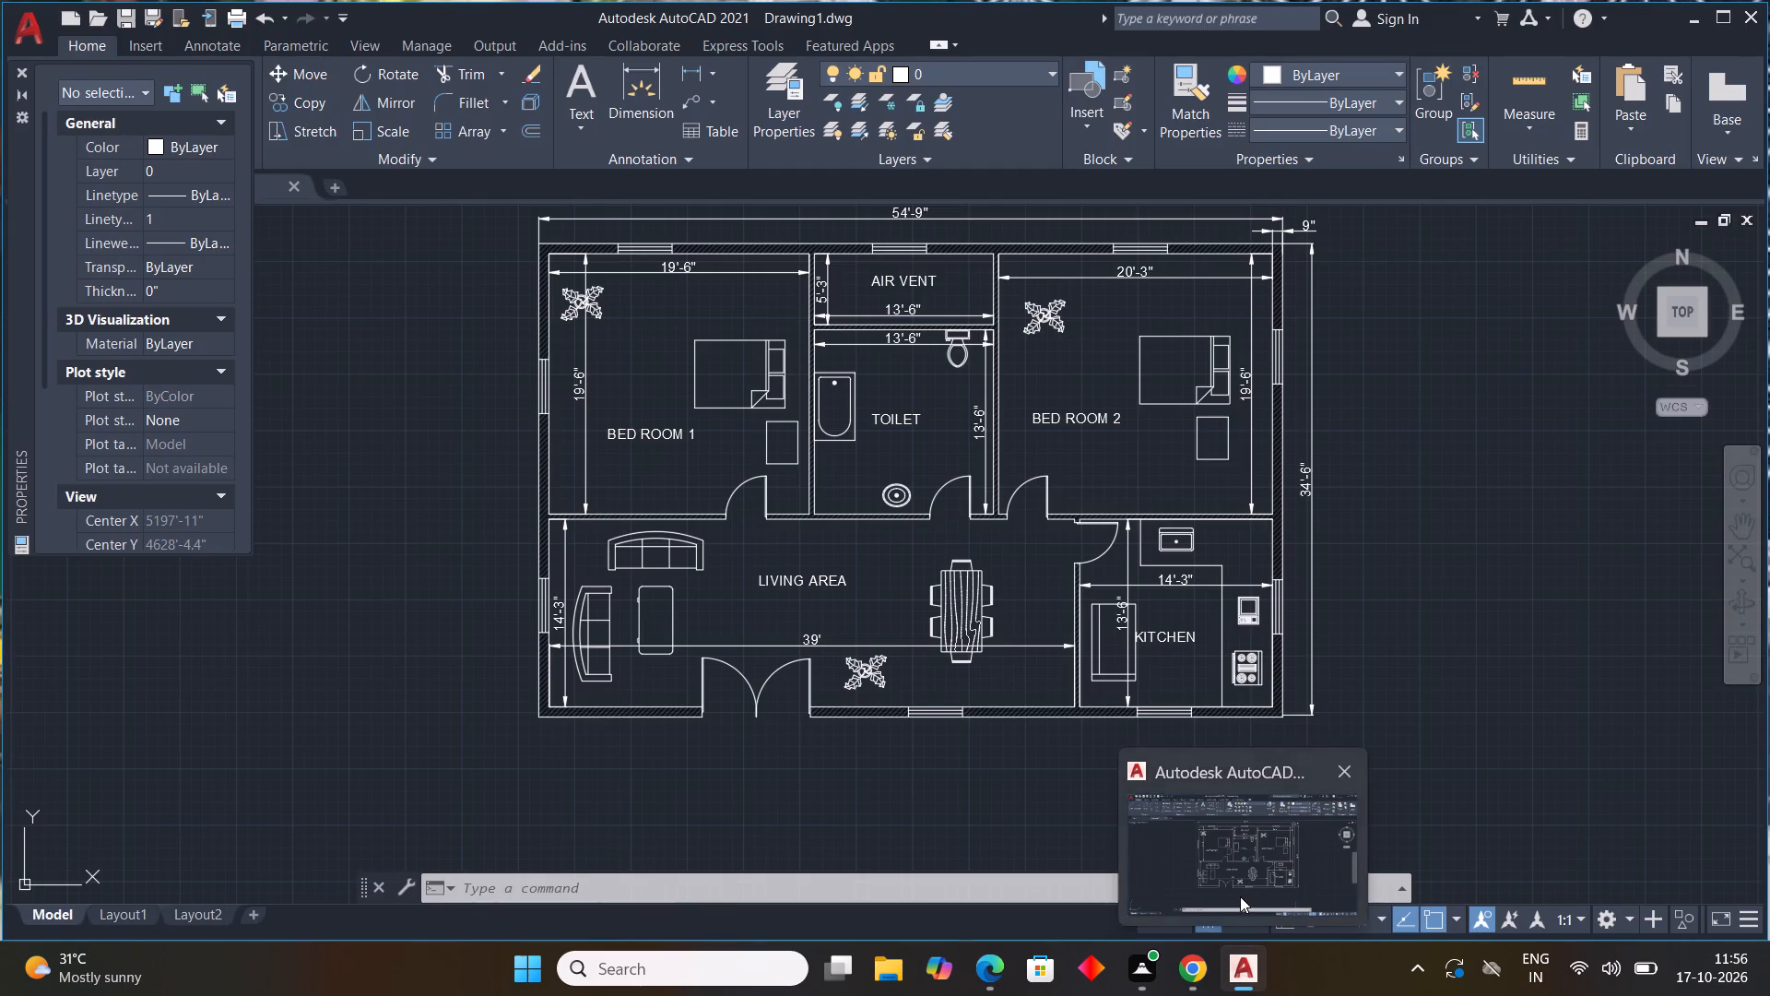
Dimension the overall height of the floor plan along its left exterior wall, placing the dimension line outside the building.
click(1240, 896)
click(632, 126)
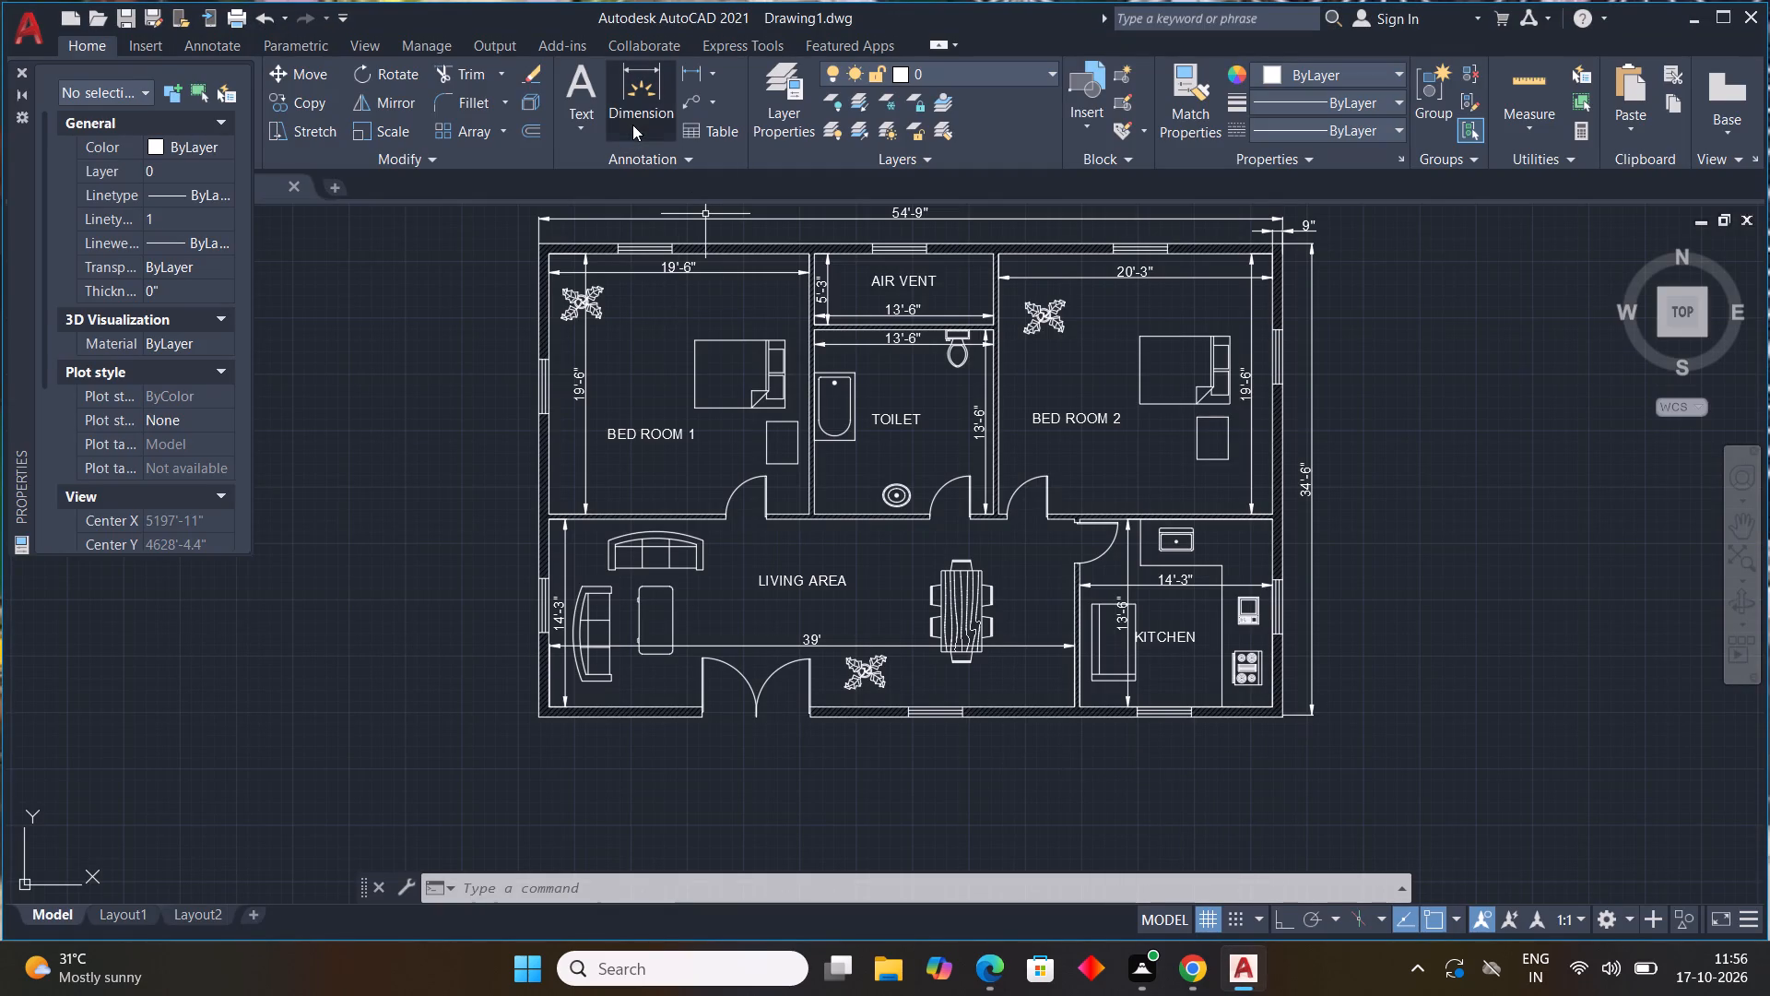
click(537, 243)
scroll(534, 715, up, 3)
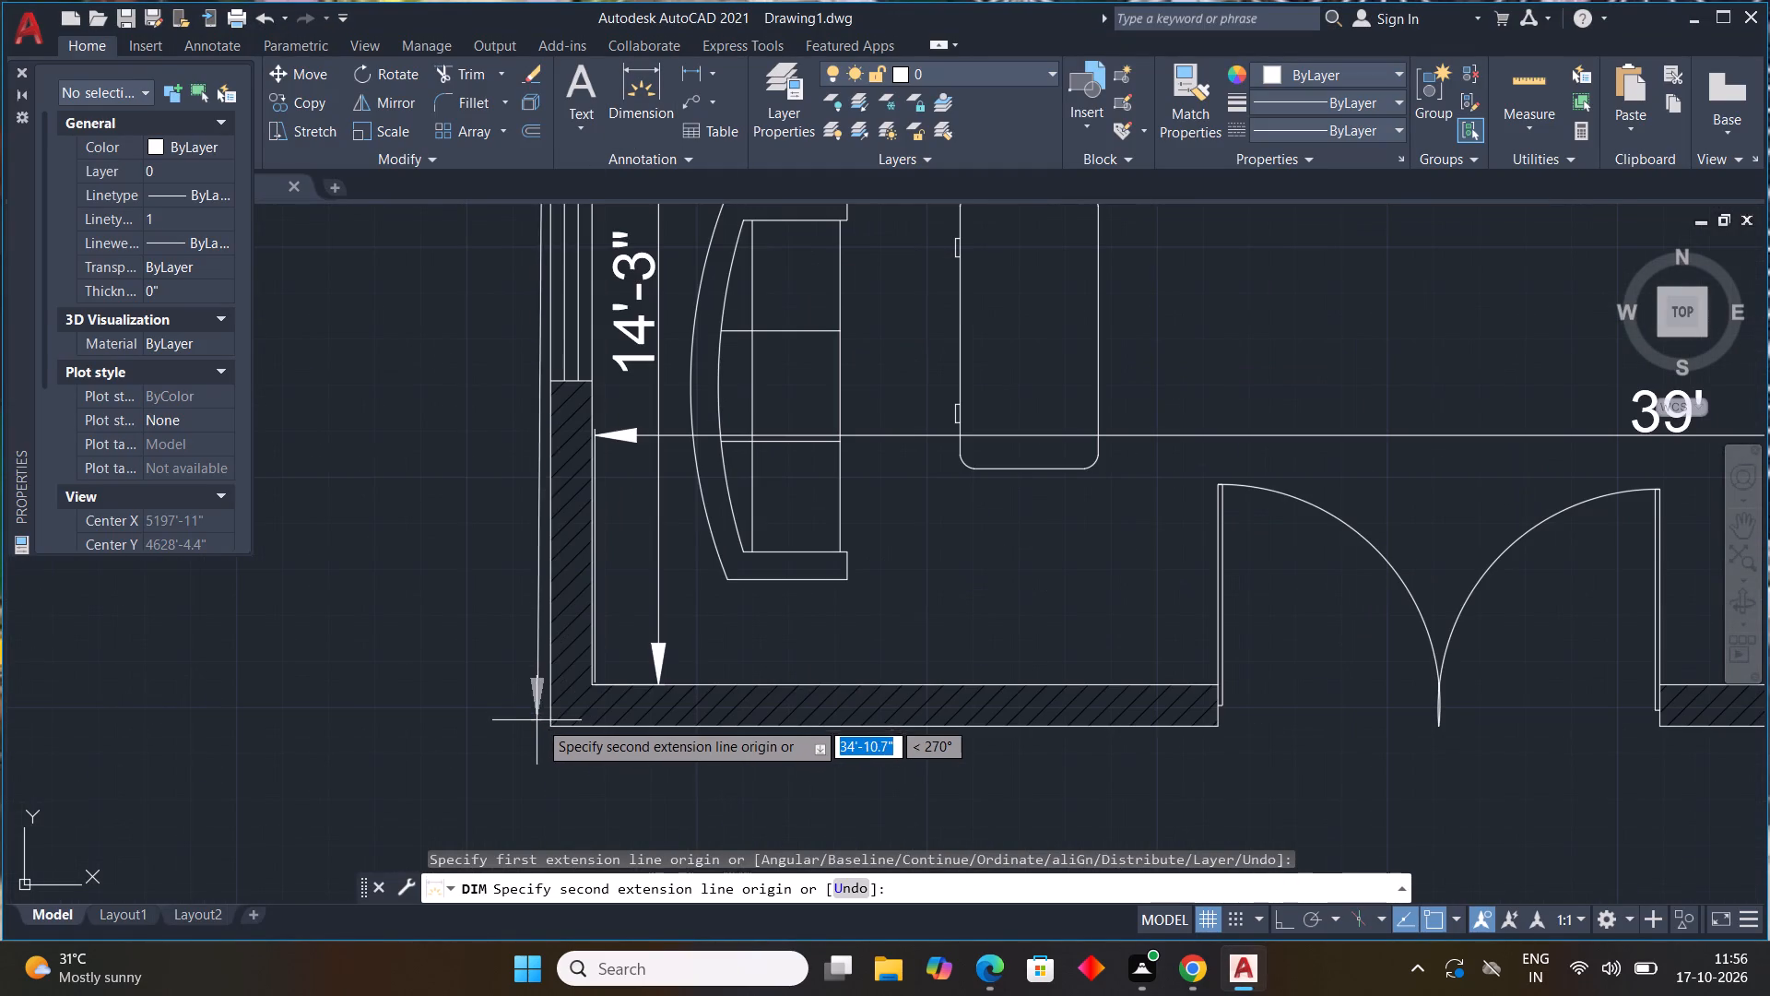
click(549, 729)
scroll(527, 729, down, 2)
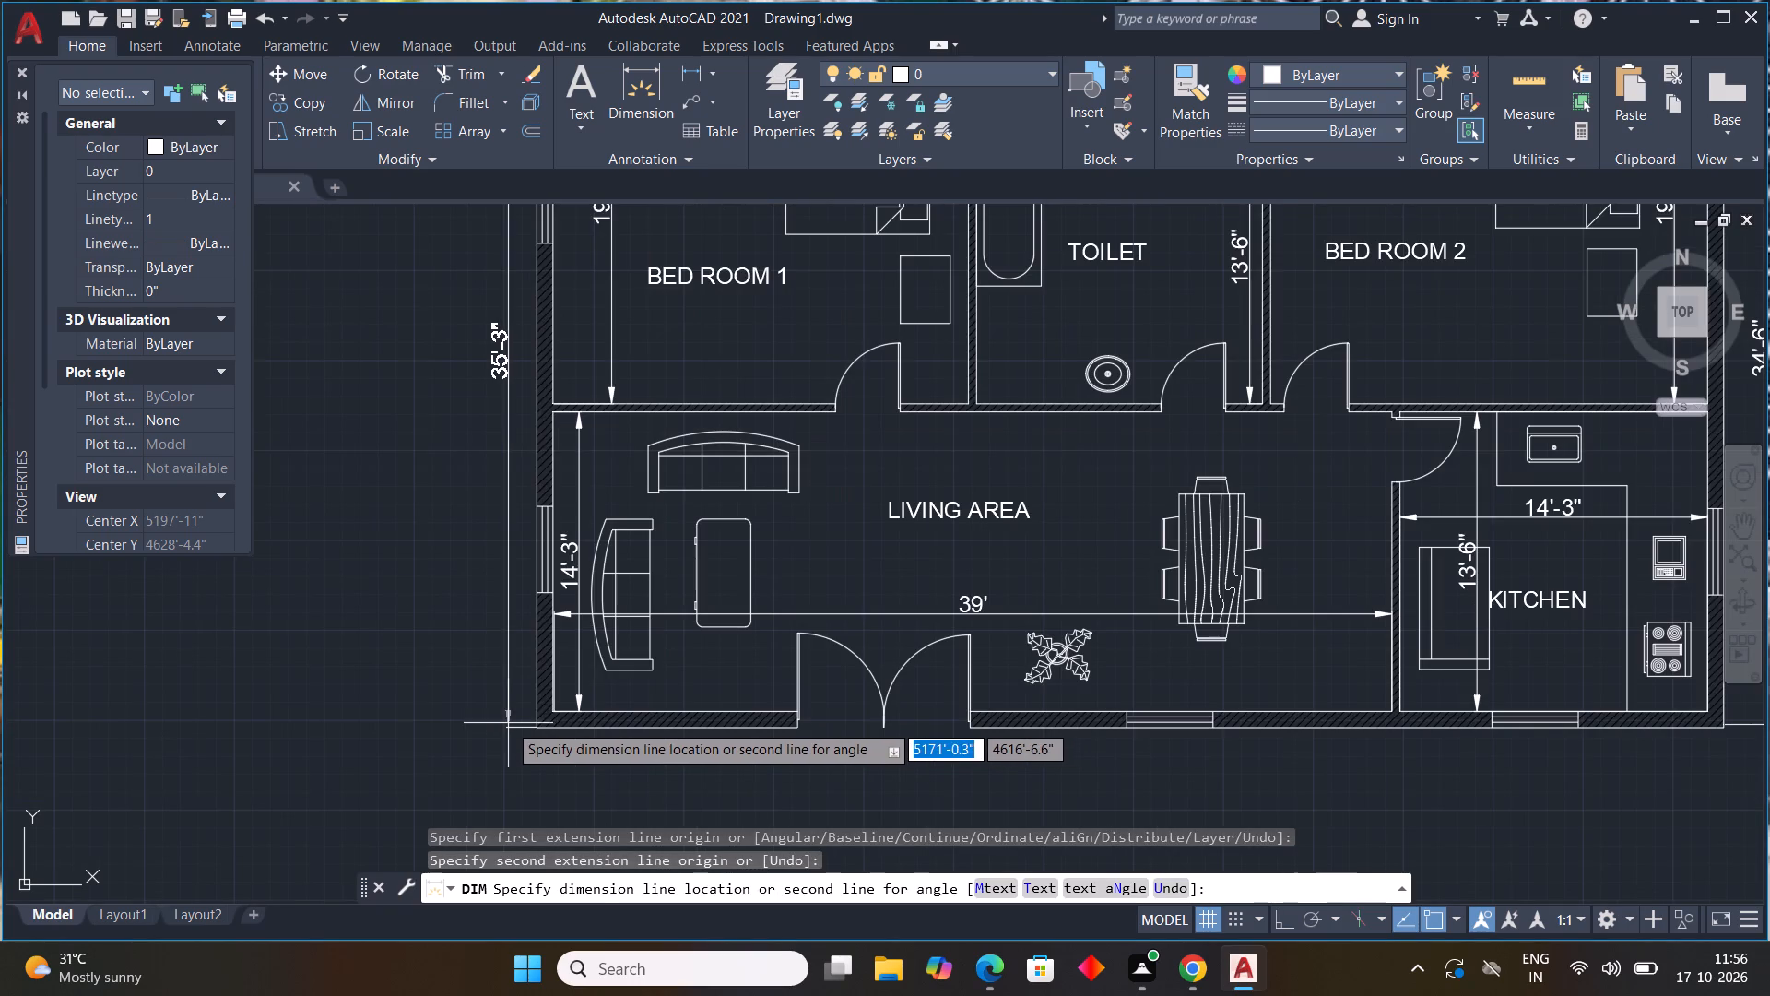
click(508, 723)
Dimension the overall width of the floor plan between its lower outer corners, placing the dimension line below the front wall.
click(628, 98)
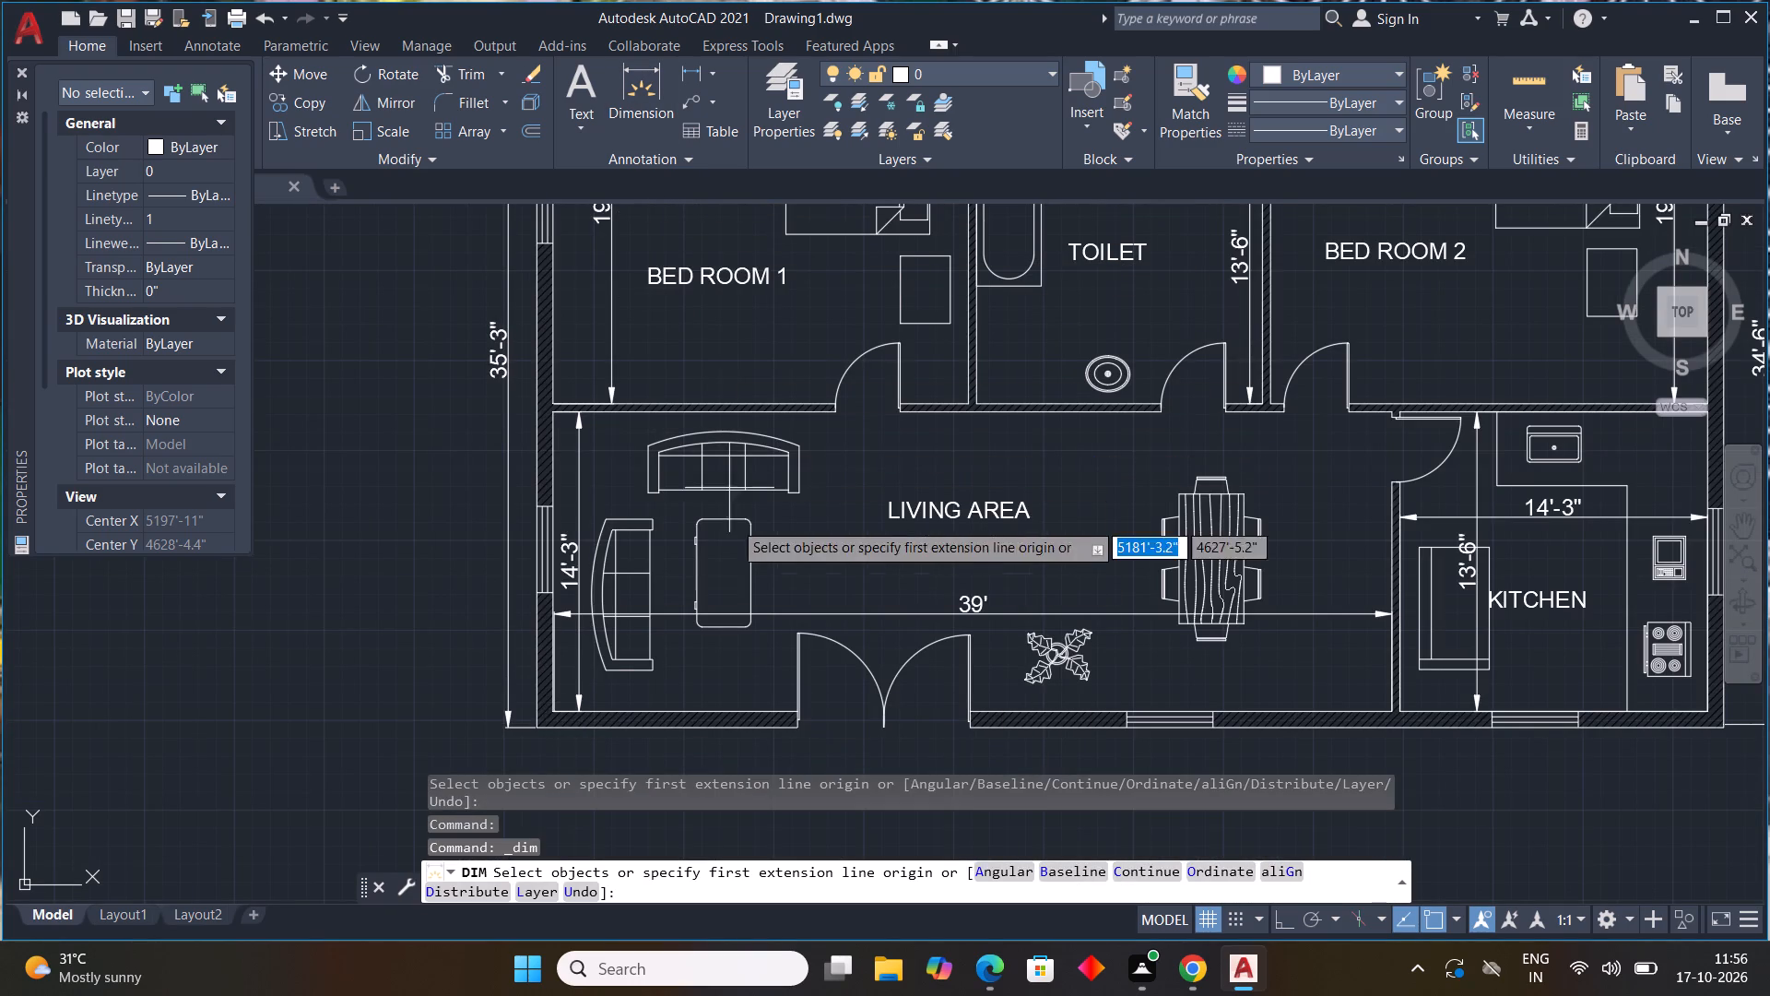
scroll(736, 545, down, 1)
middle_drag(772, 620, 715, 539)
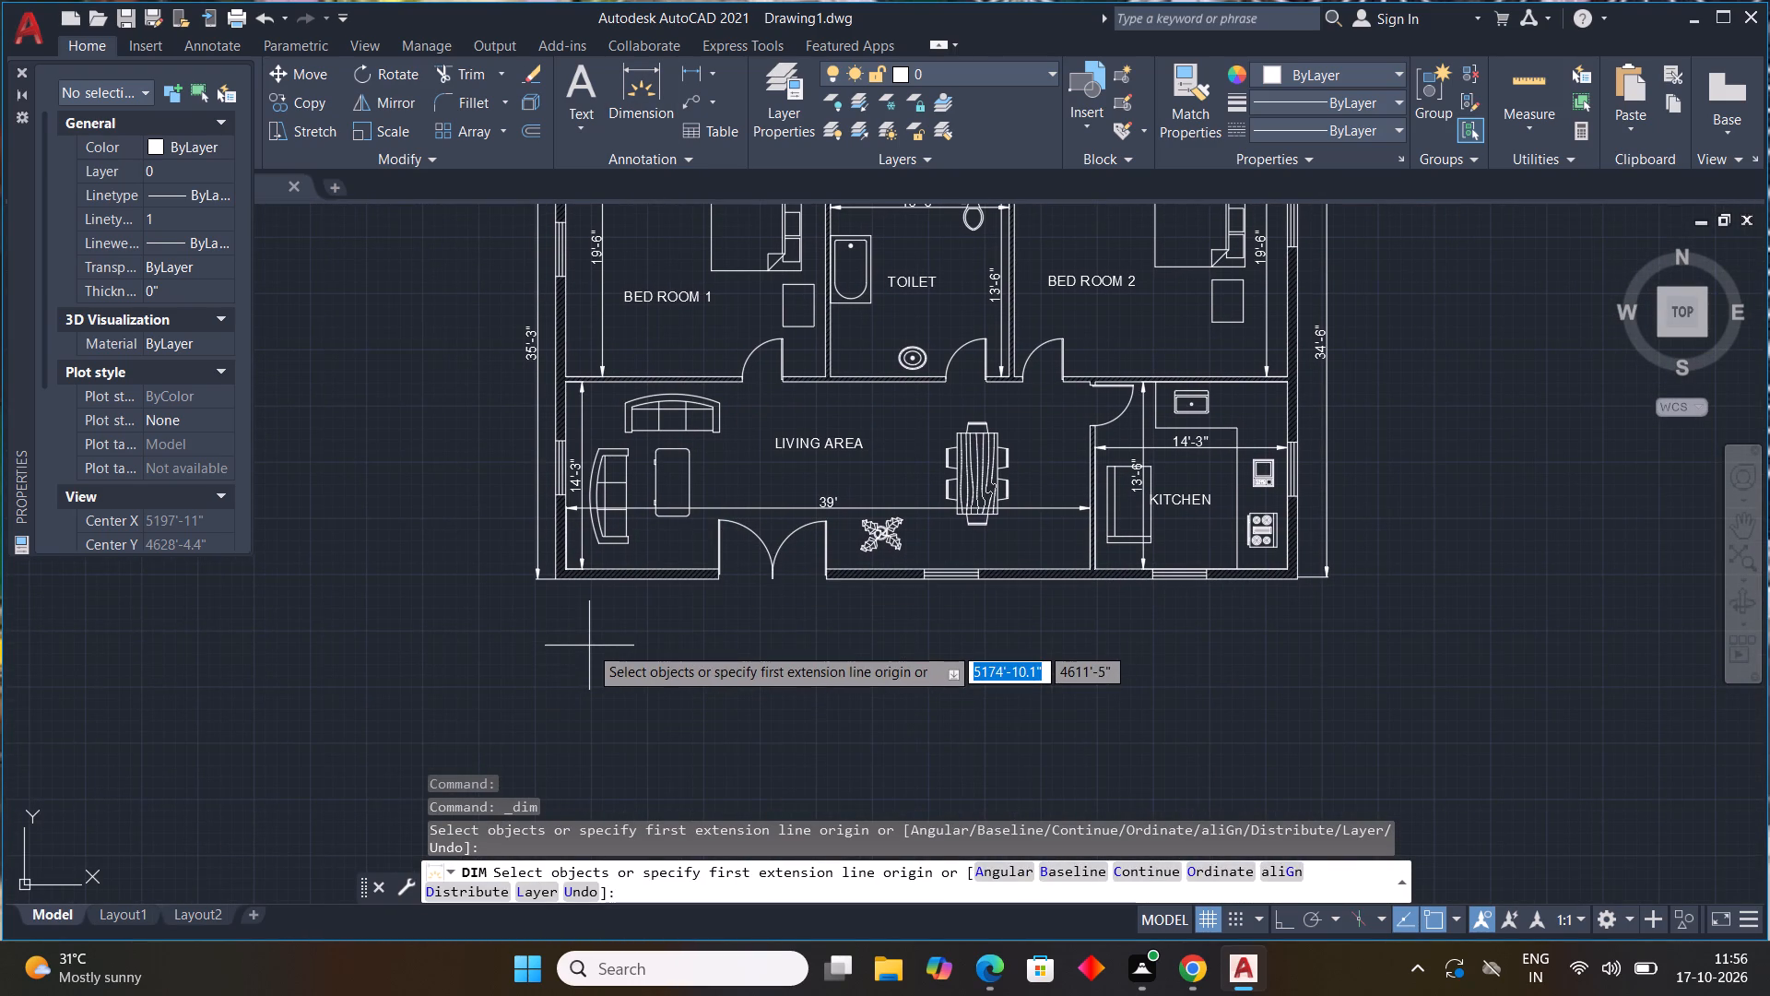
scroll(596, 582, up, 3)
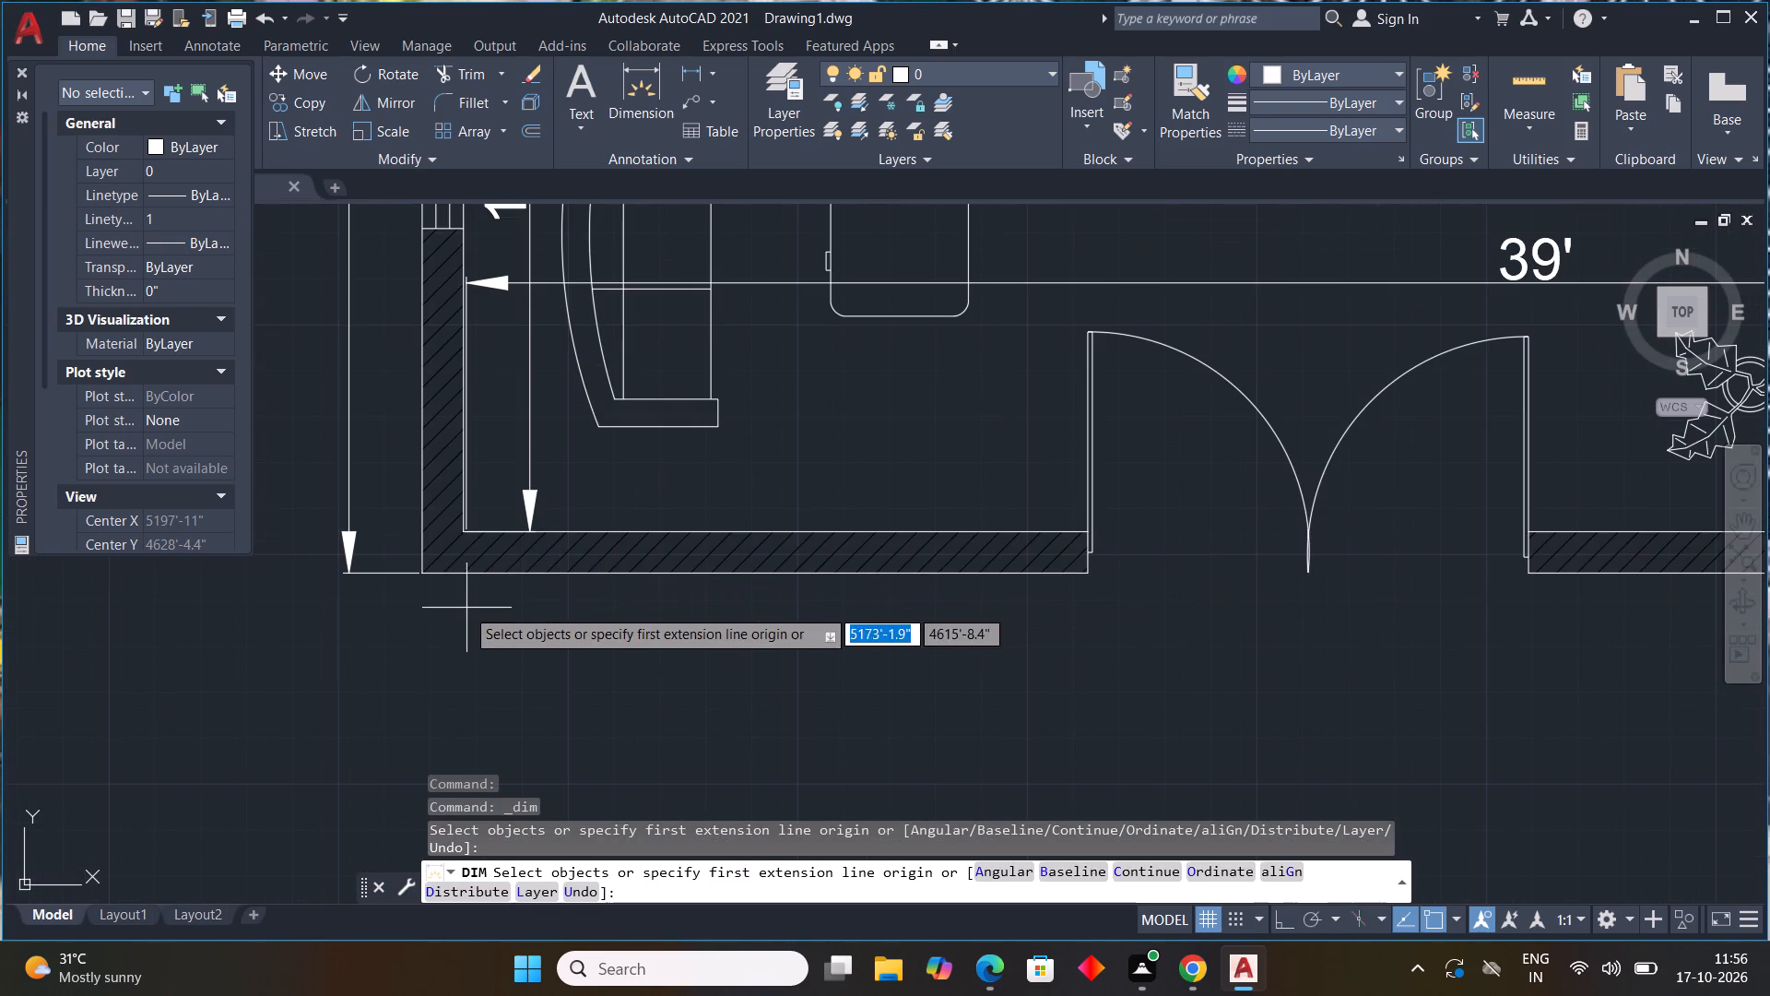
drag(420, 574, 430, 574)
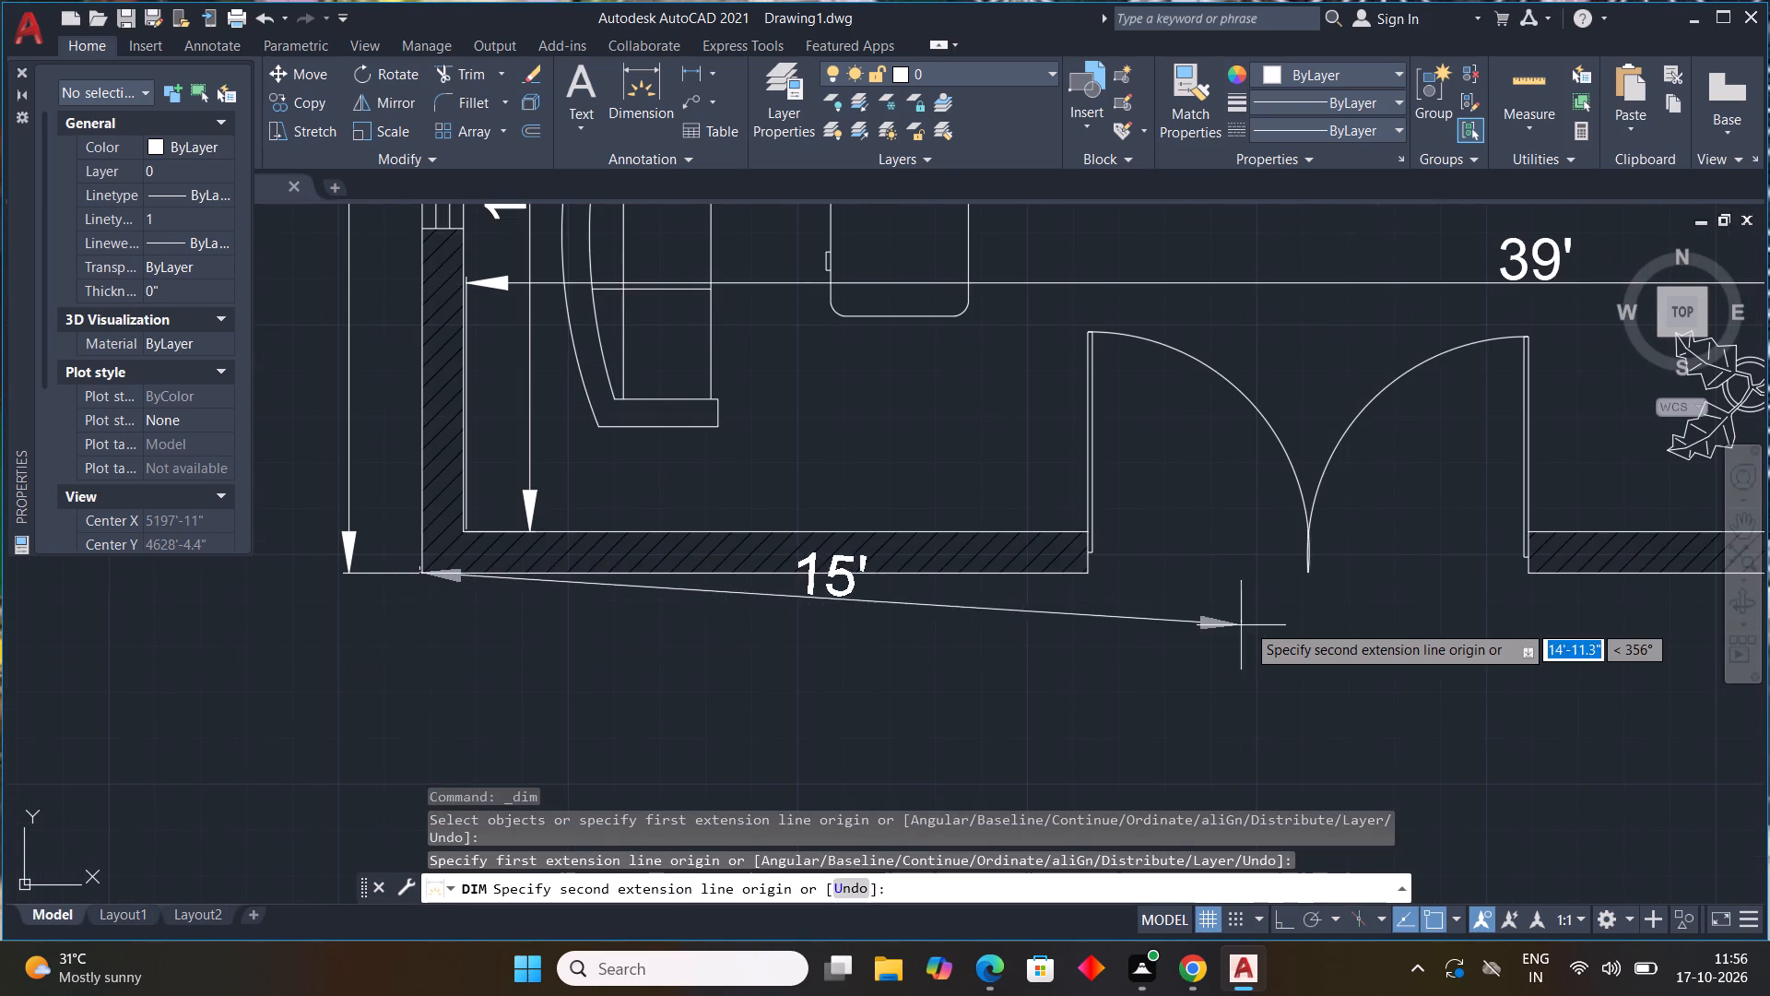
scroll(1256, 622, down, 2)
middle_drag(1257, 622, 456, 606)
scroll(1351, 628, up, 2)
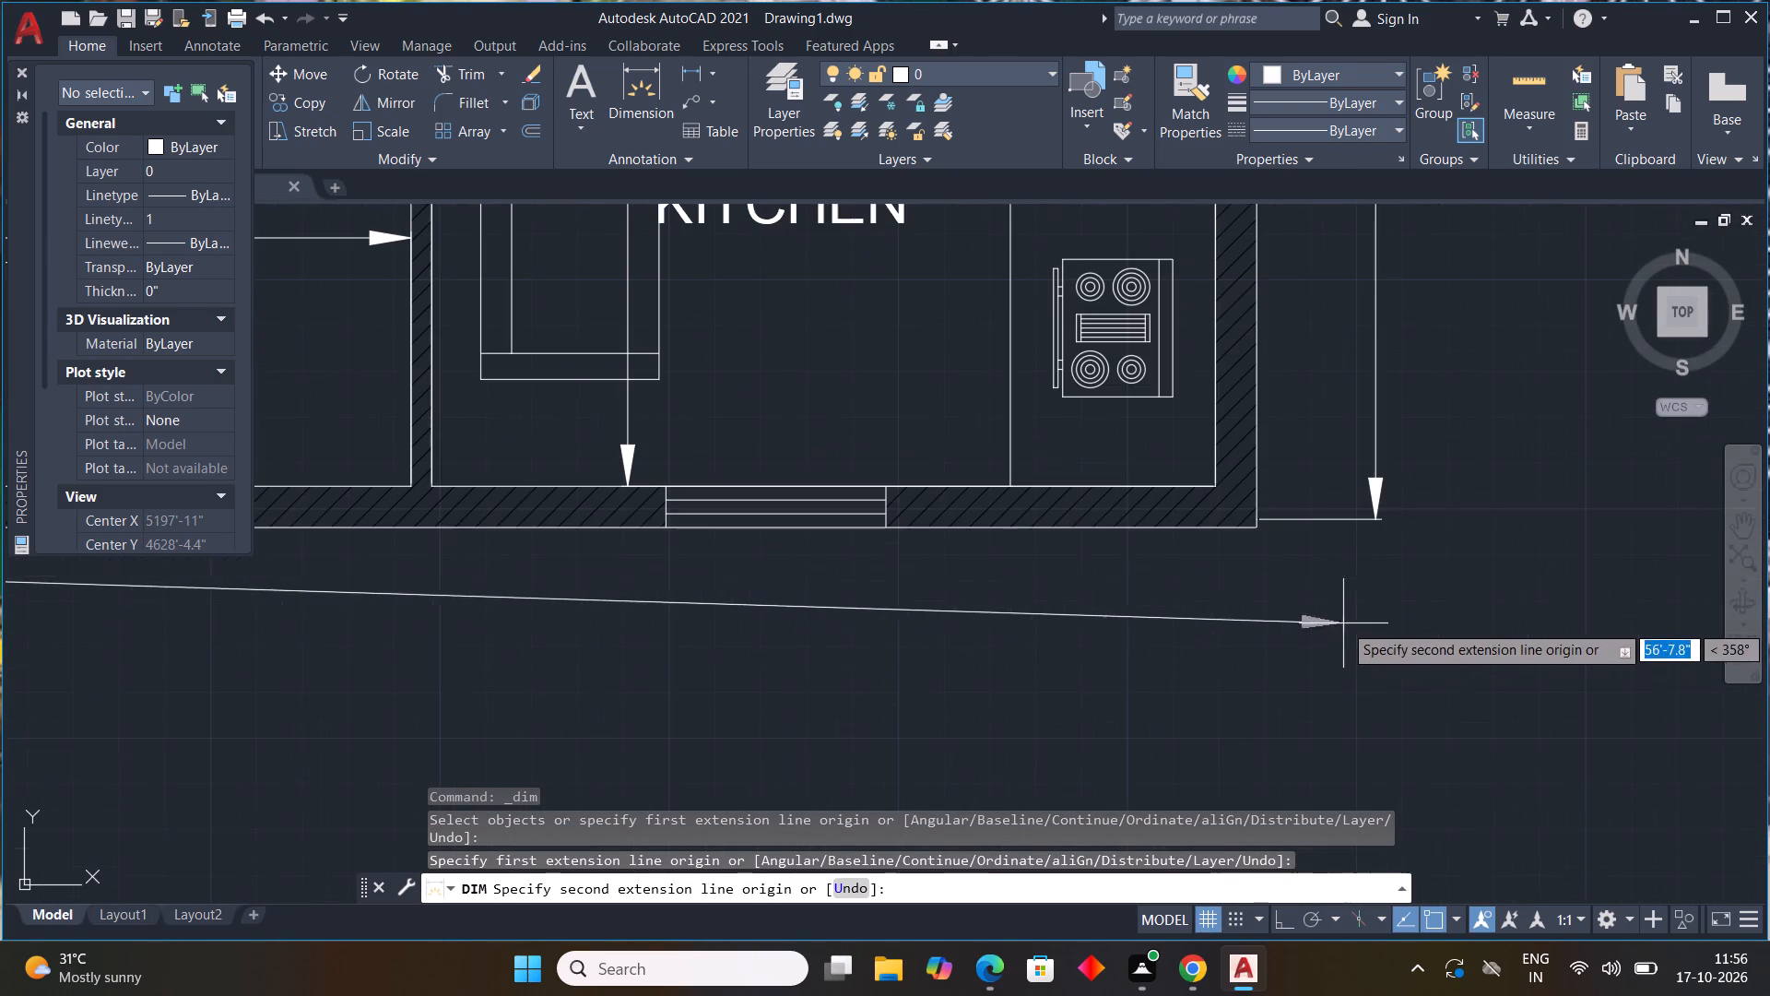
click(1261, 530)
scroll(1280, 607, down, 2)
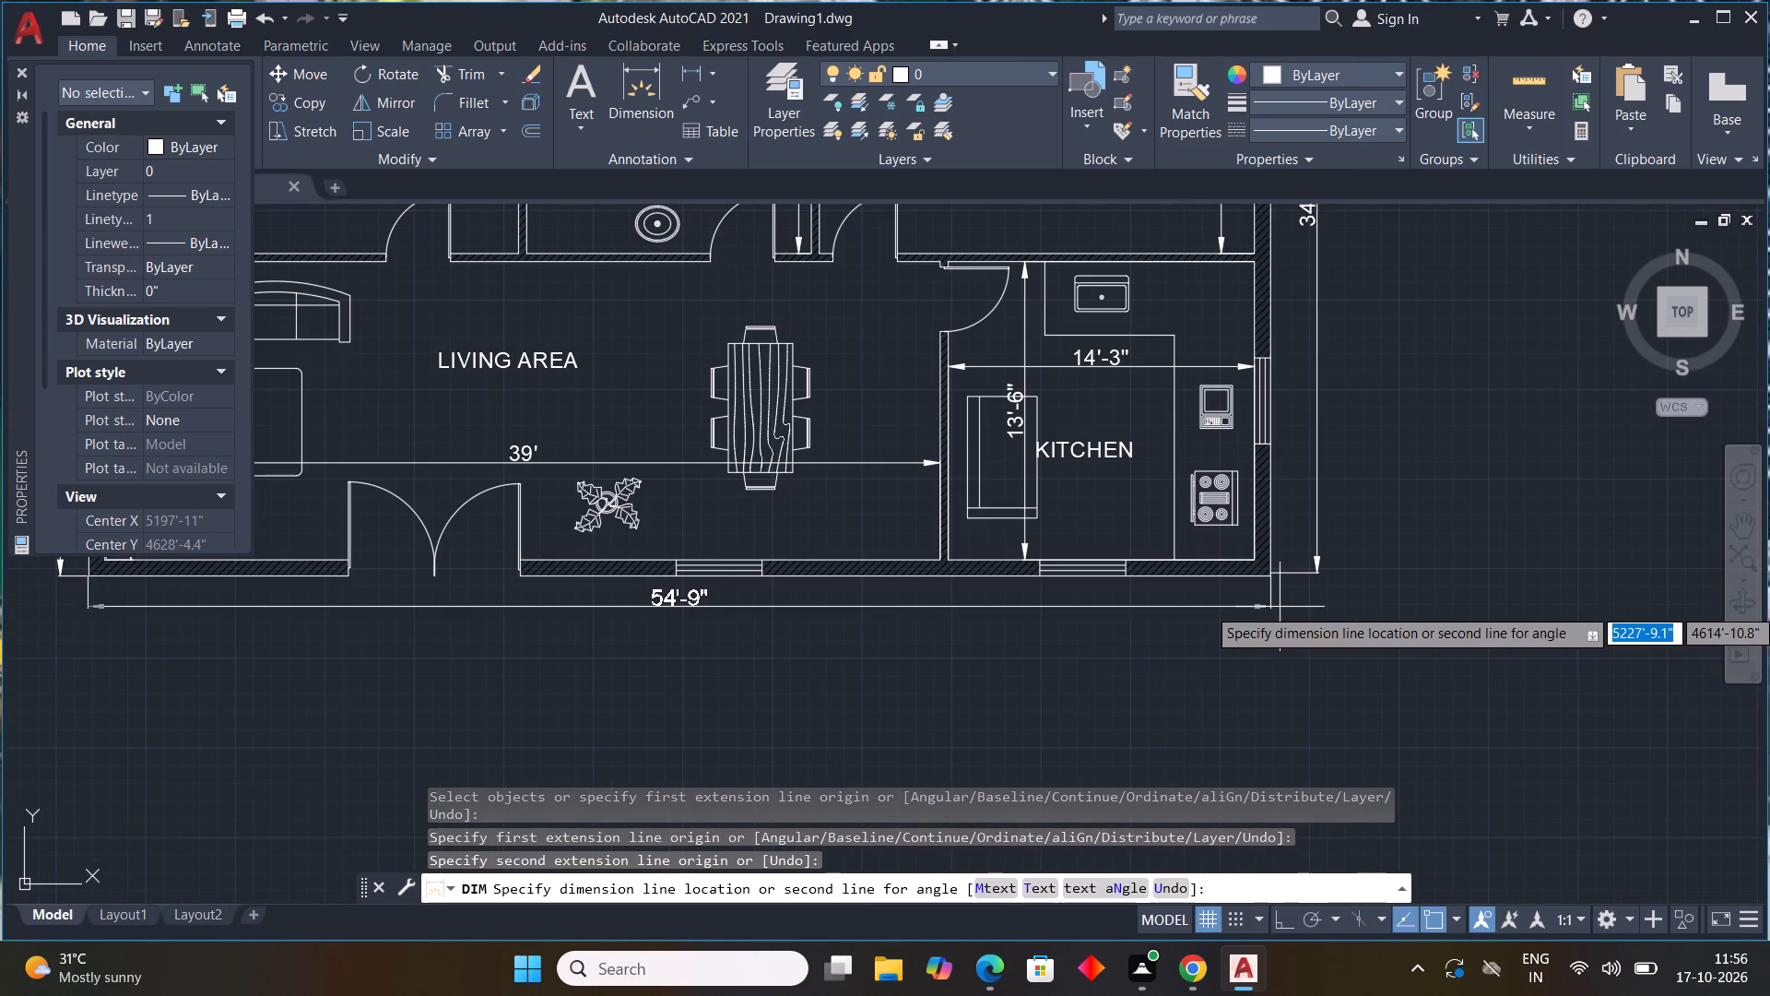
click(1275, 630)
key(Escape)
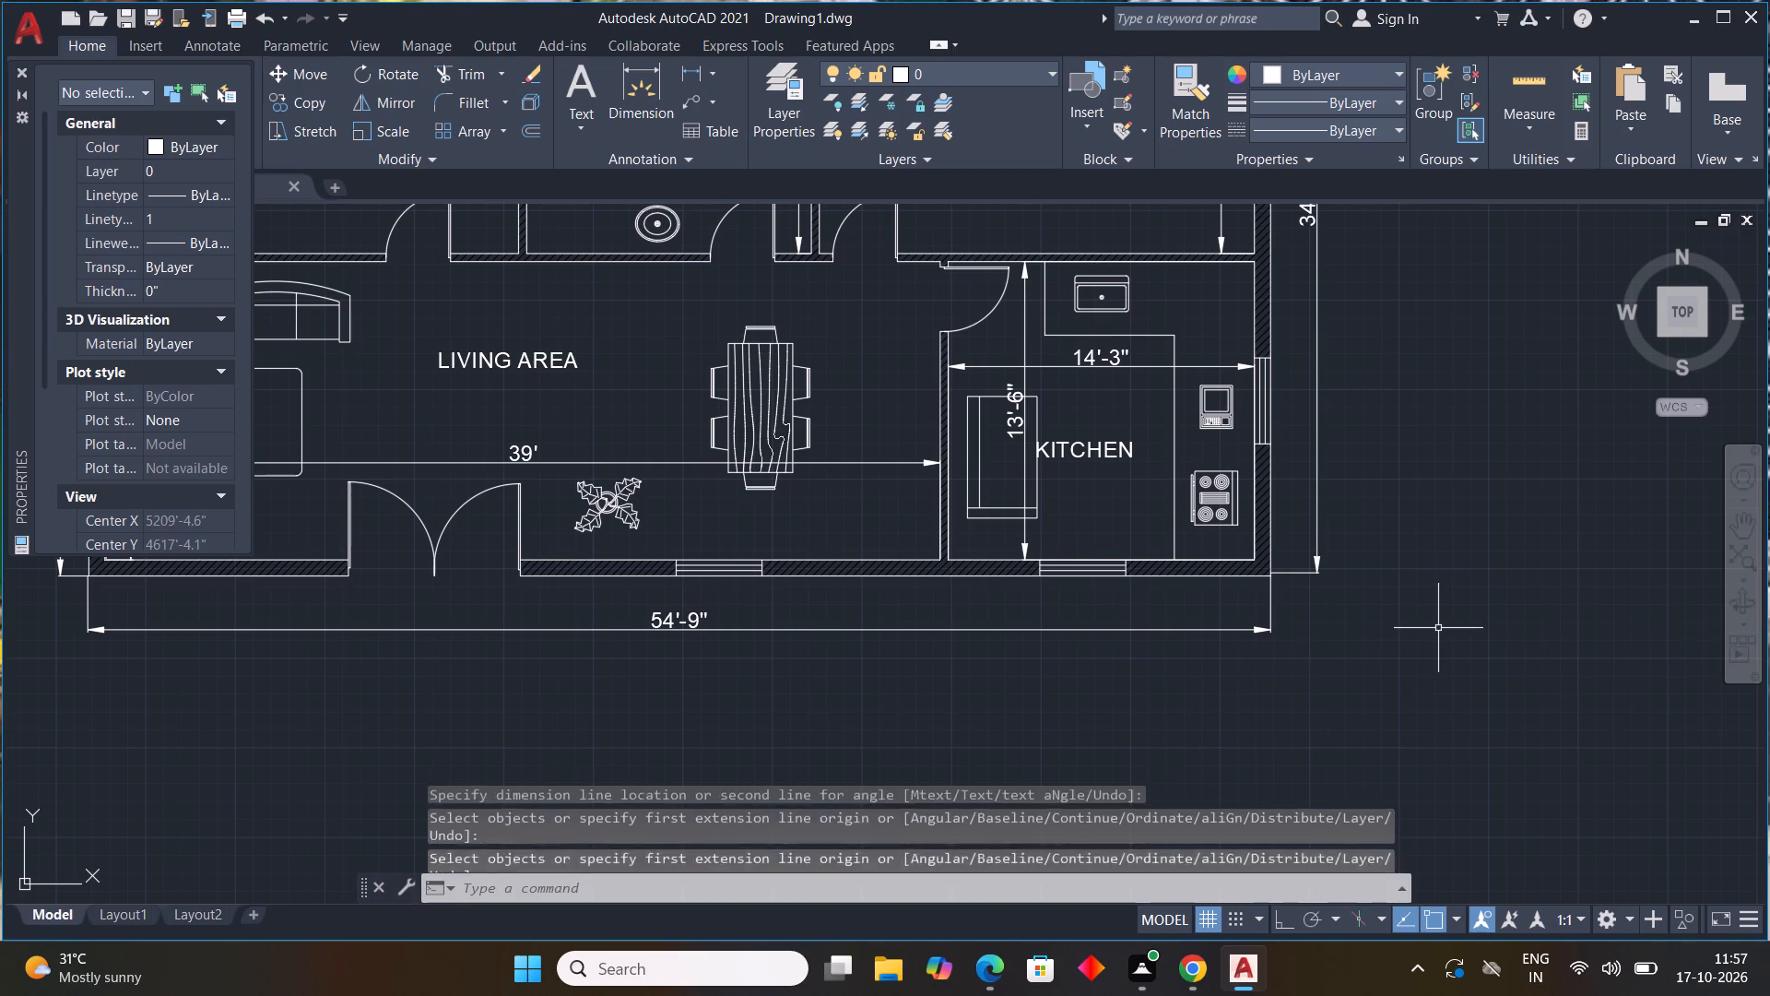
key(Escape)
key(Escape)
Review the dimensioned floor plan, checking the bedrooms, toilet, air vent, living area, kitchen and outer dimensions.
middle_drag(1032, 428, 1116, 554)
scroll(1032, 428, down, 1)
middle_drag(1038, 416, 1100, 655)
scroll(1038, 418, down, 1)
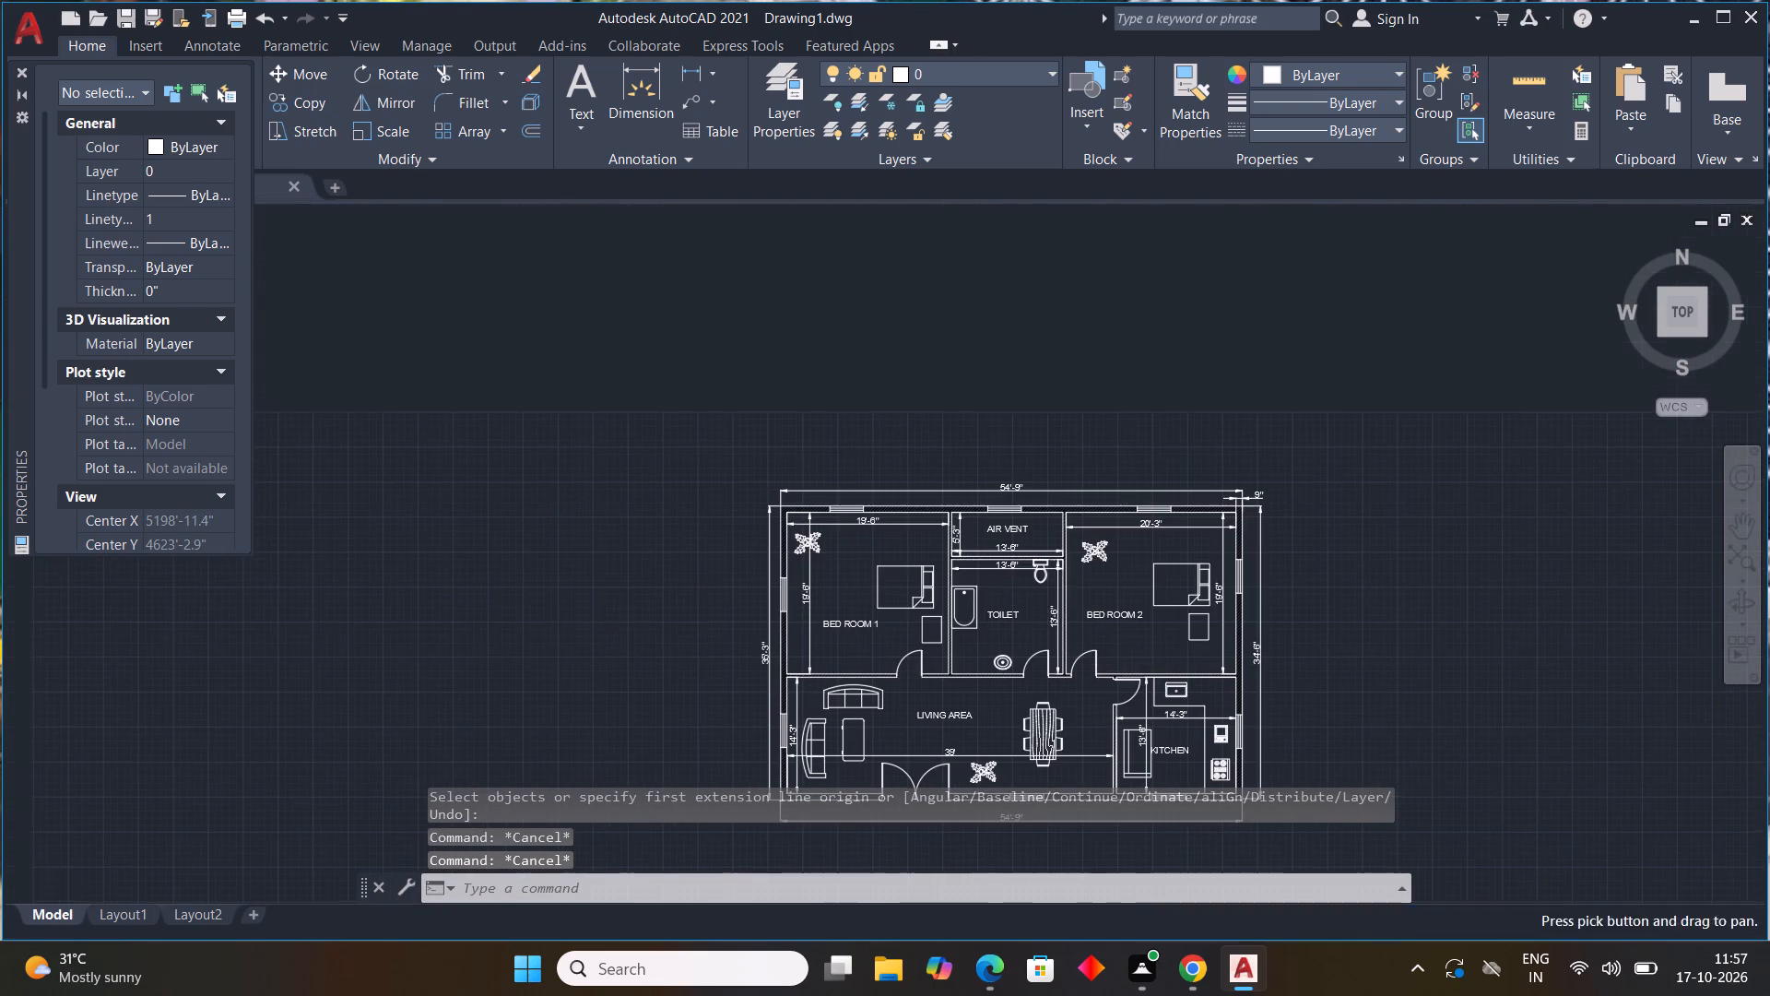
scroll(999, 563, up, 3)
scroll(1040, 611, down, 3)
scroll(1056, 662, up, 2)
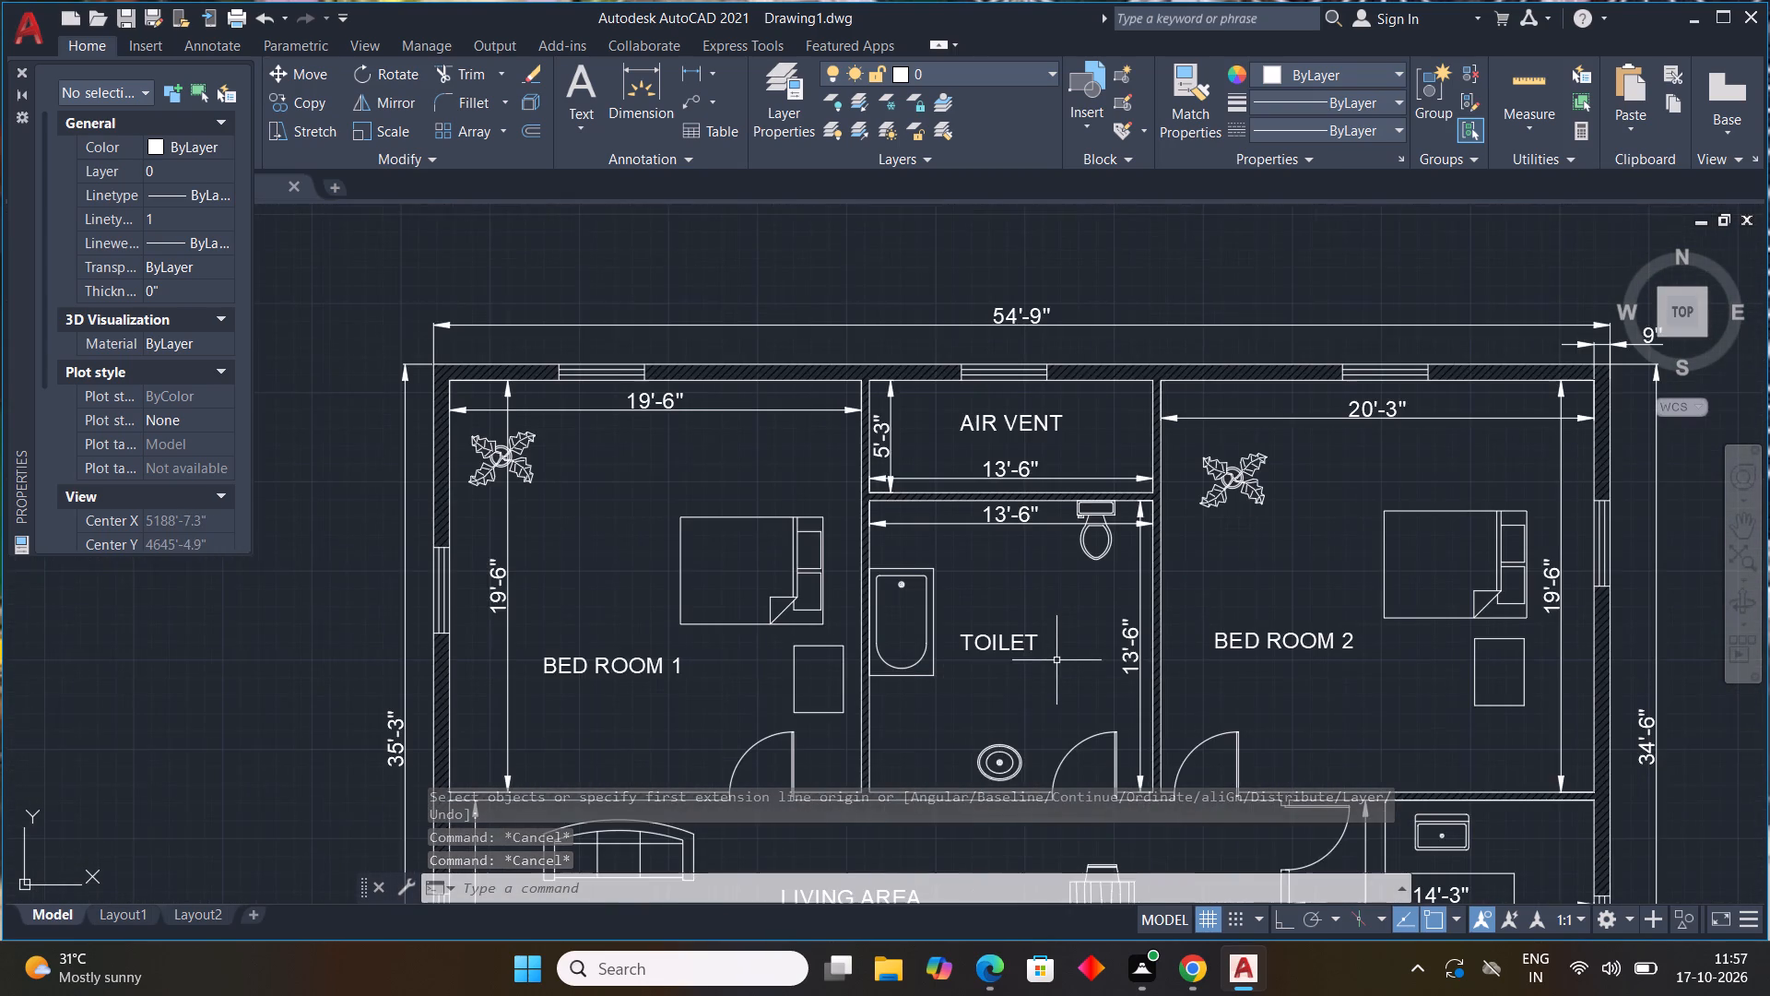
middle_drag(1056, 660, 992, 578)
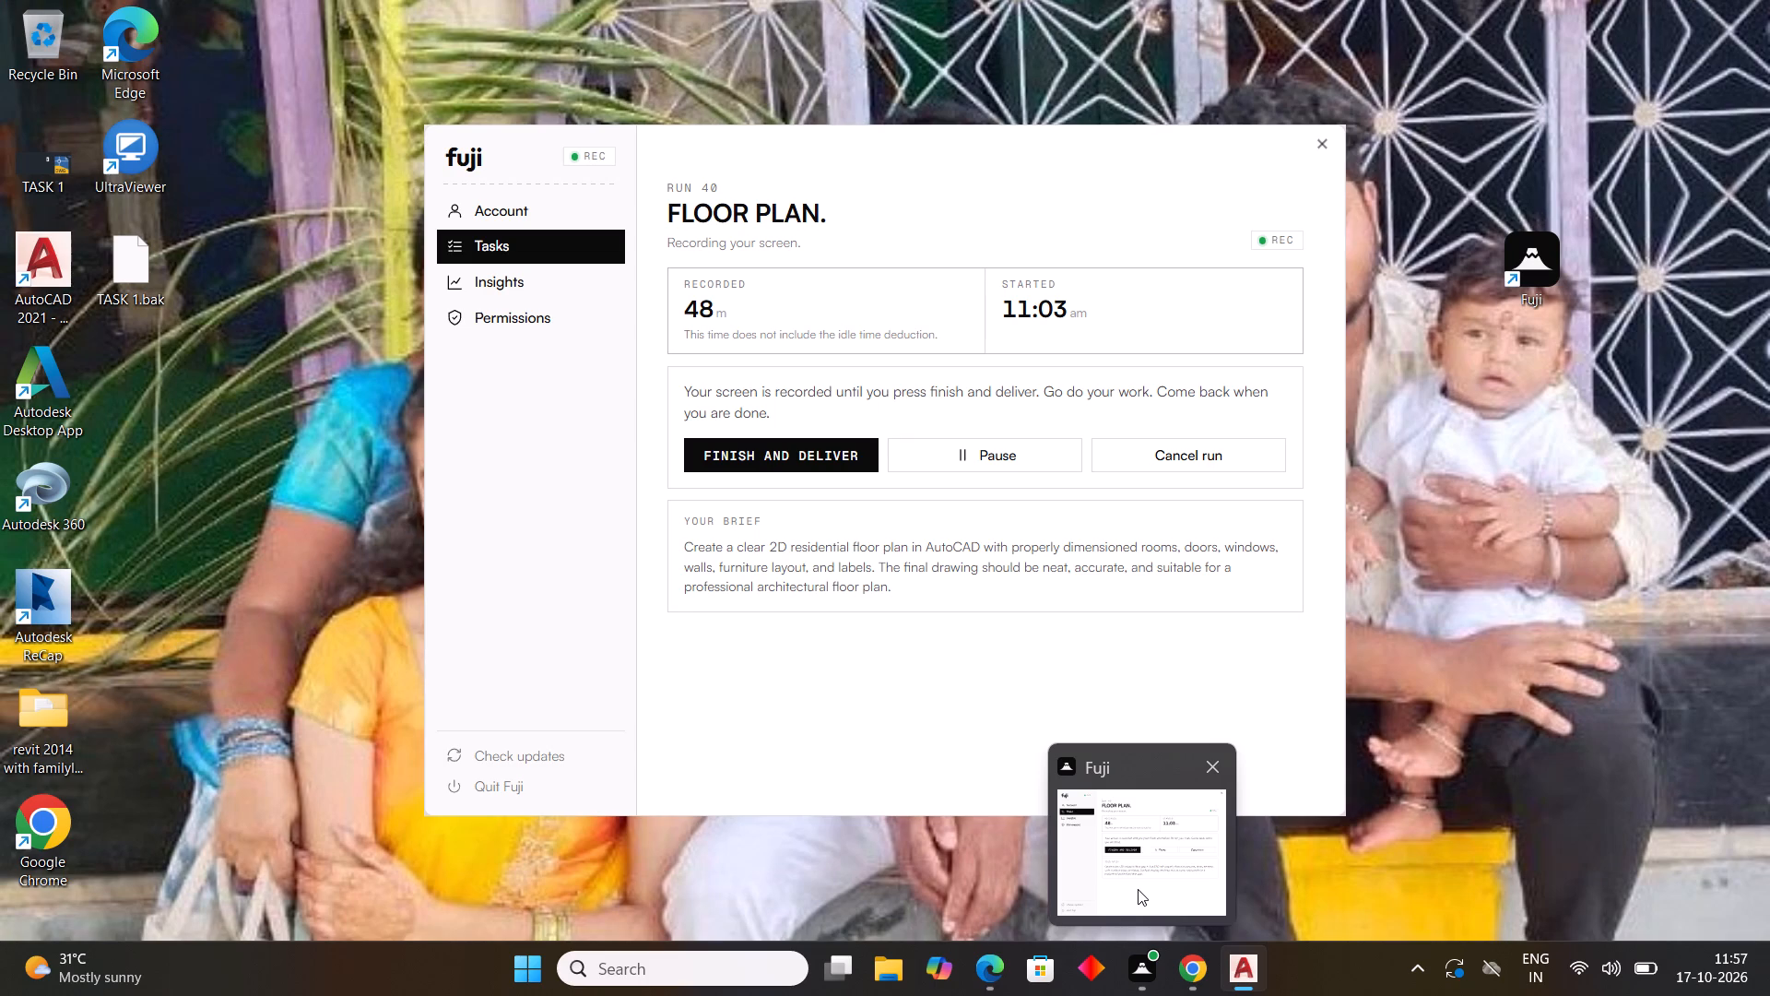
click(1278, 886)
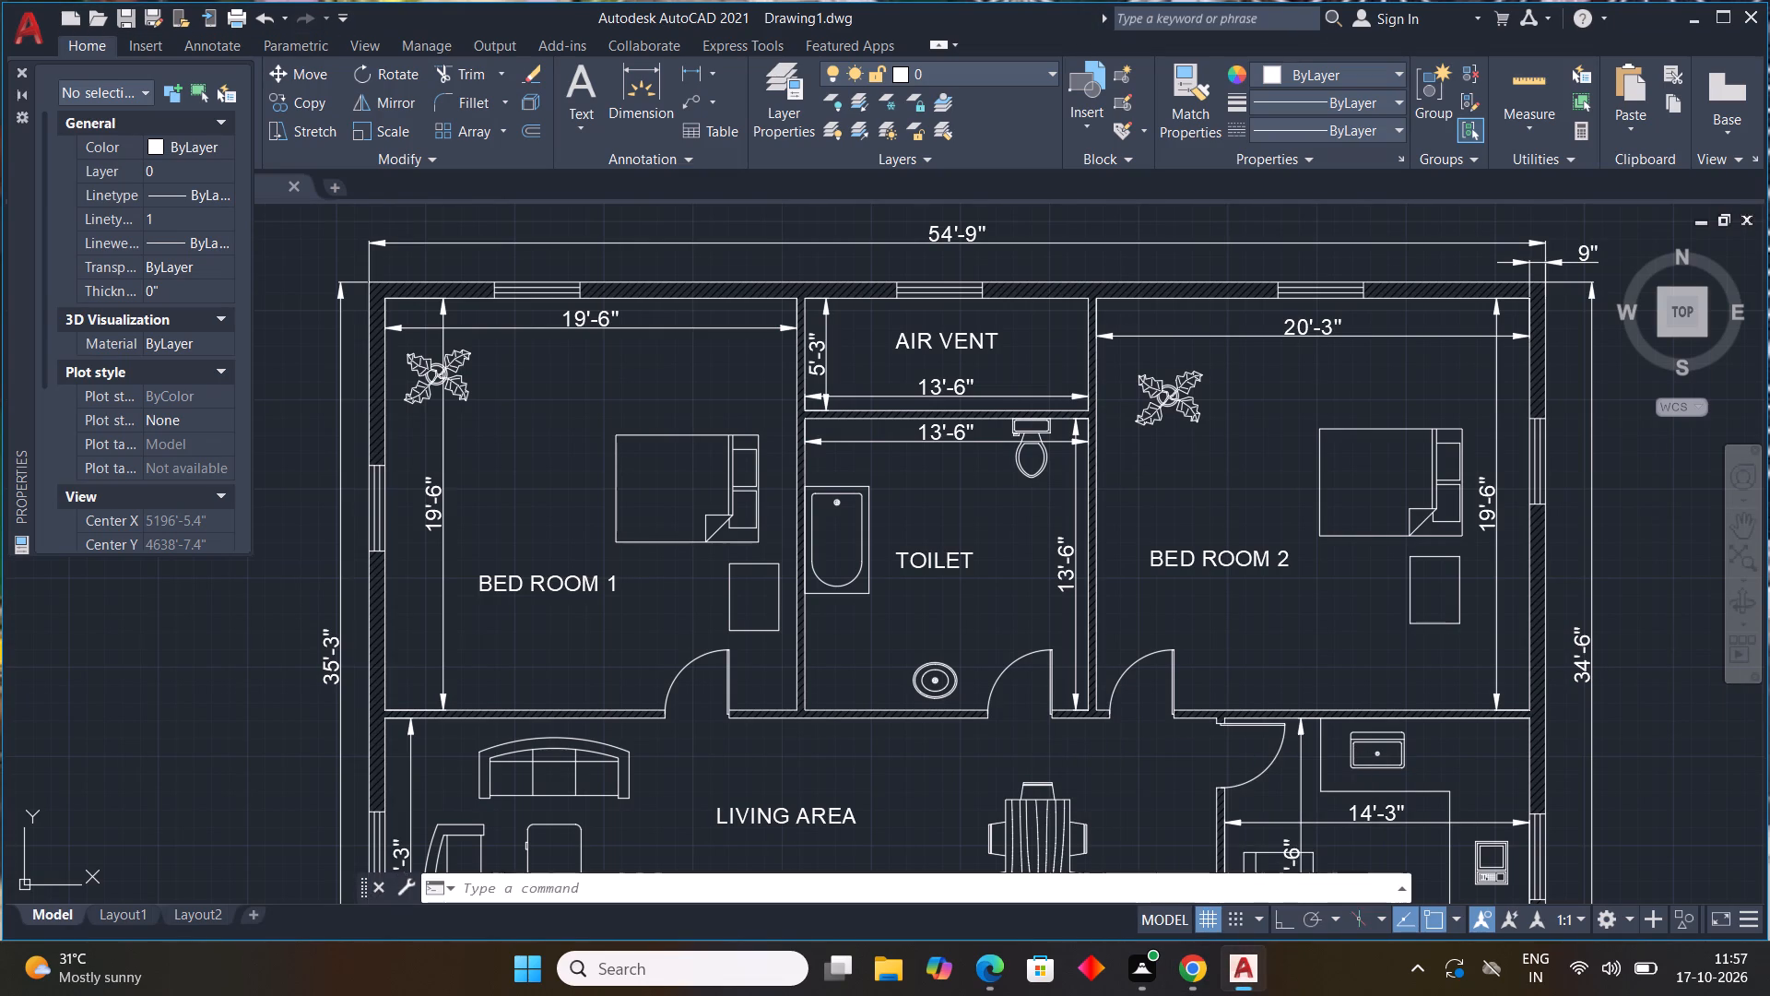
scroll(1011, 498, down, 2)
scroll(1011, 498, up, 2)
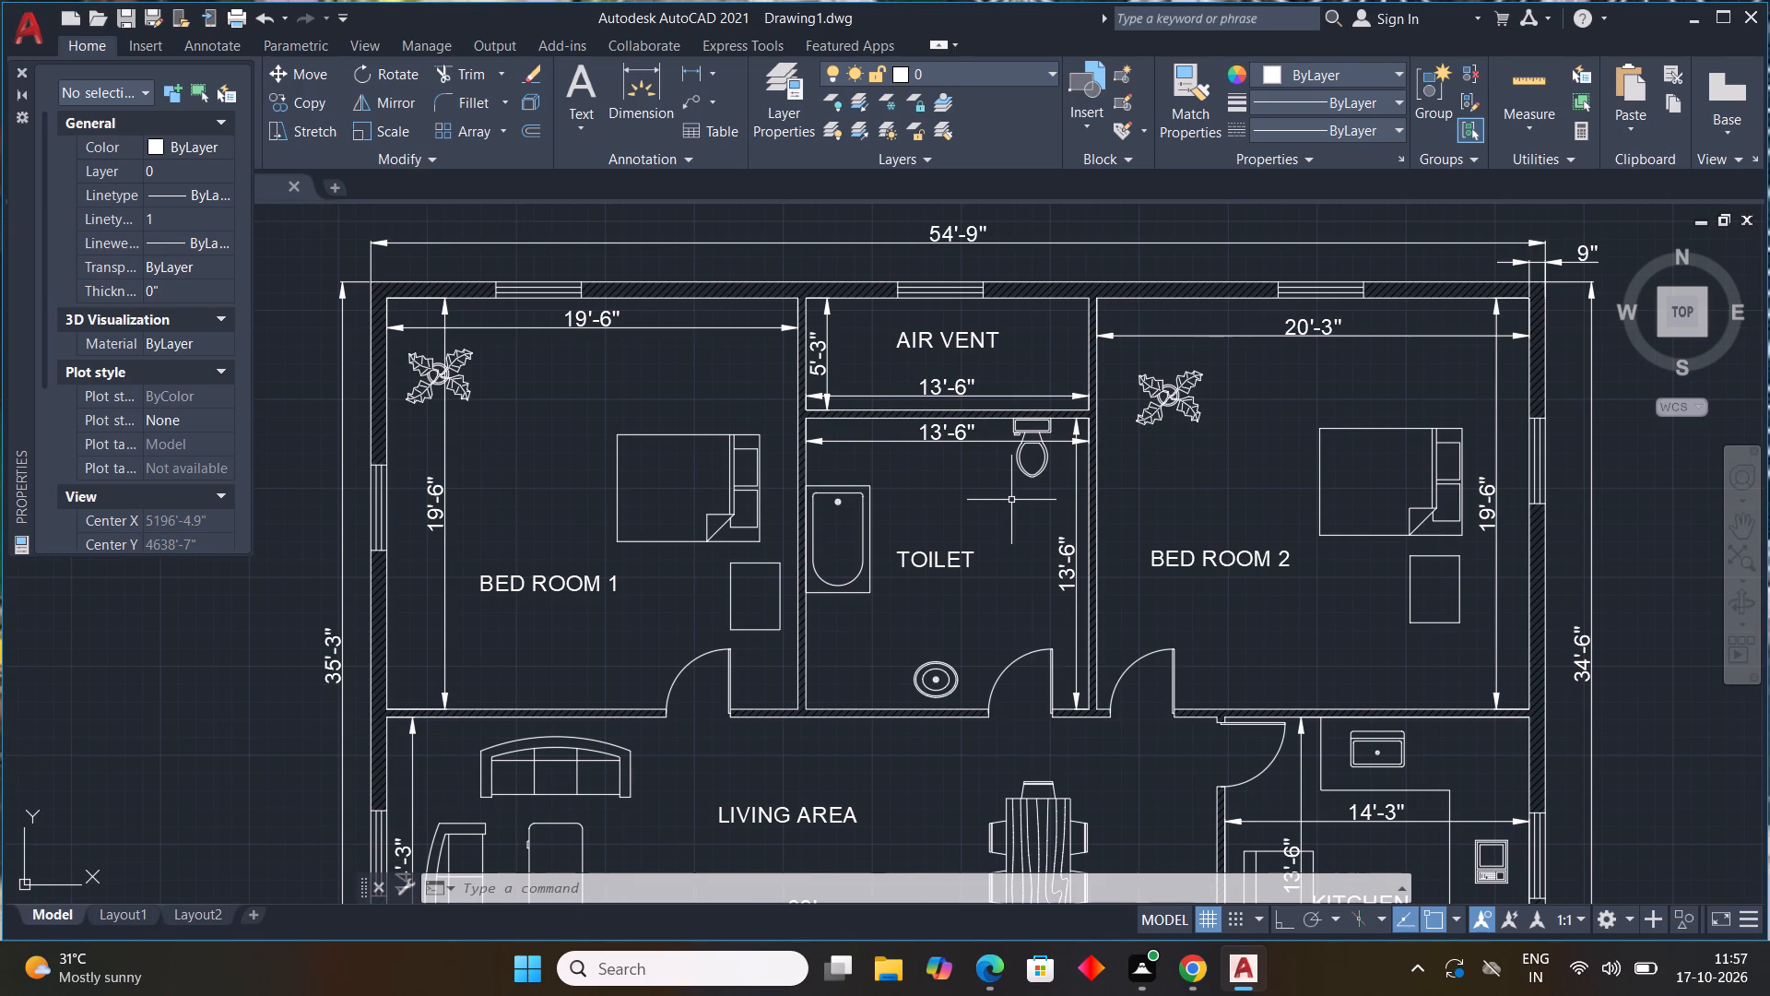
scroll(1514, 215, down, 3)
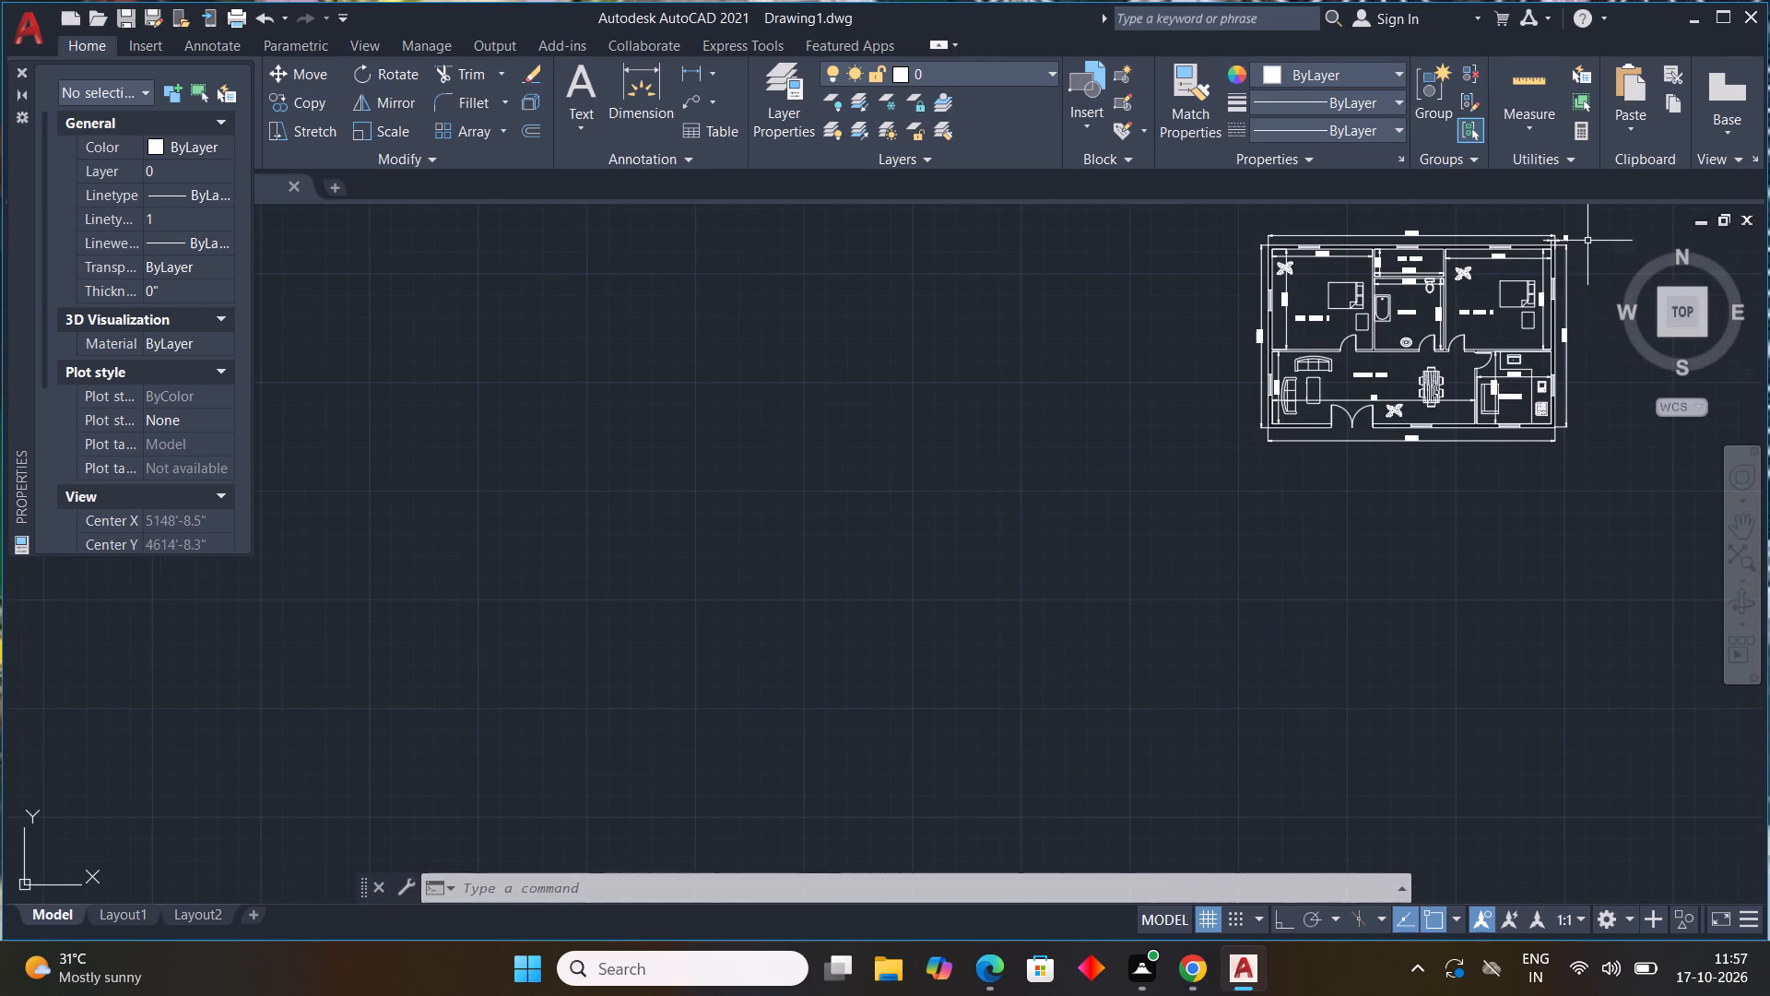
scroll(1547, 274, up, 3)
middle_drag(1550, 278, 1481, 447)
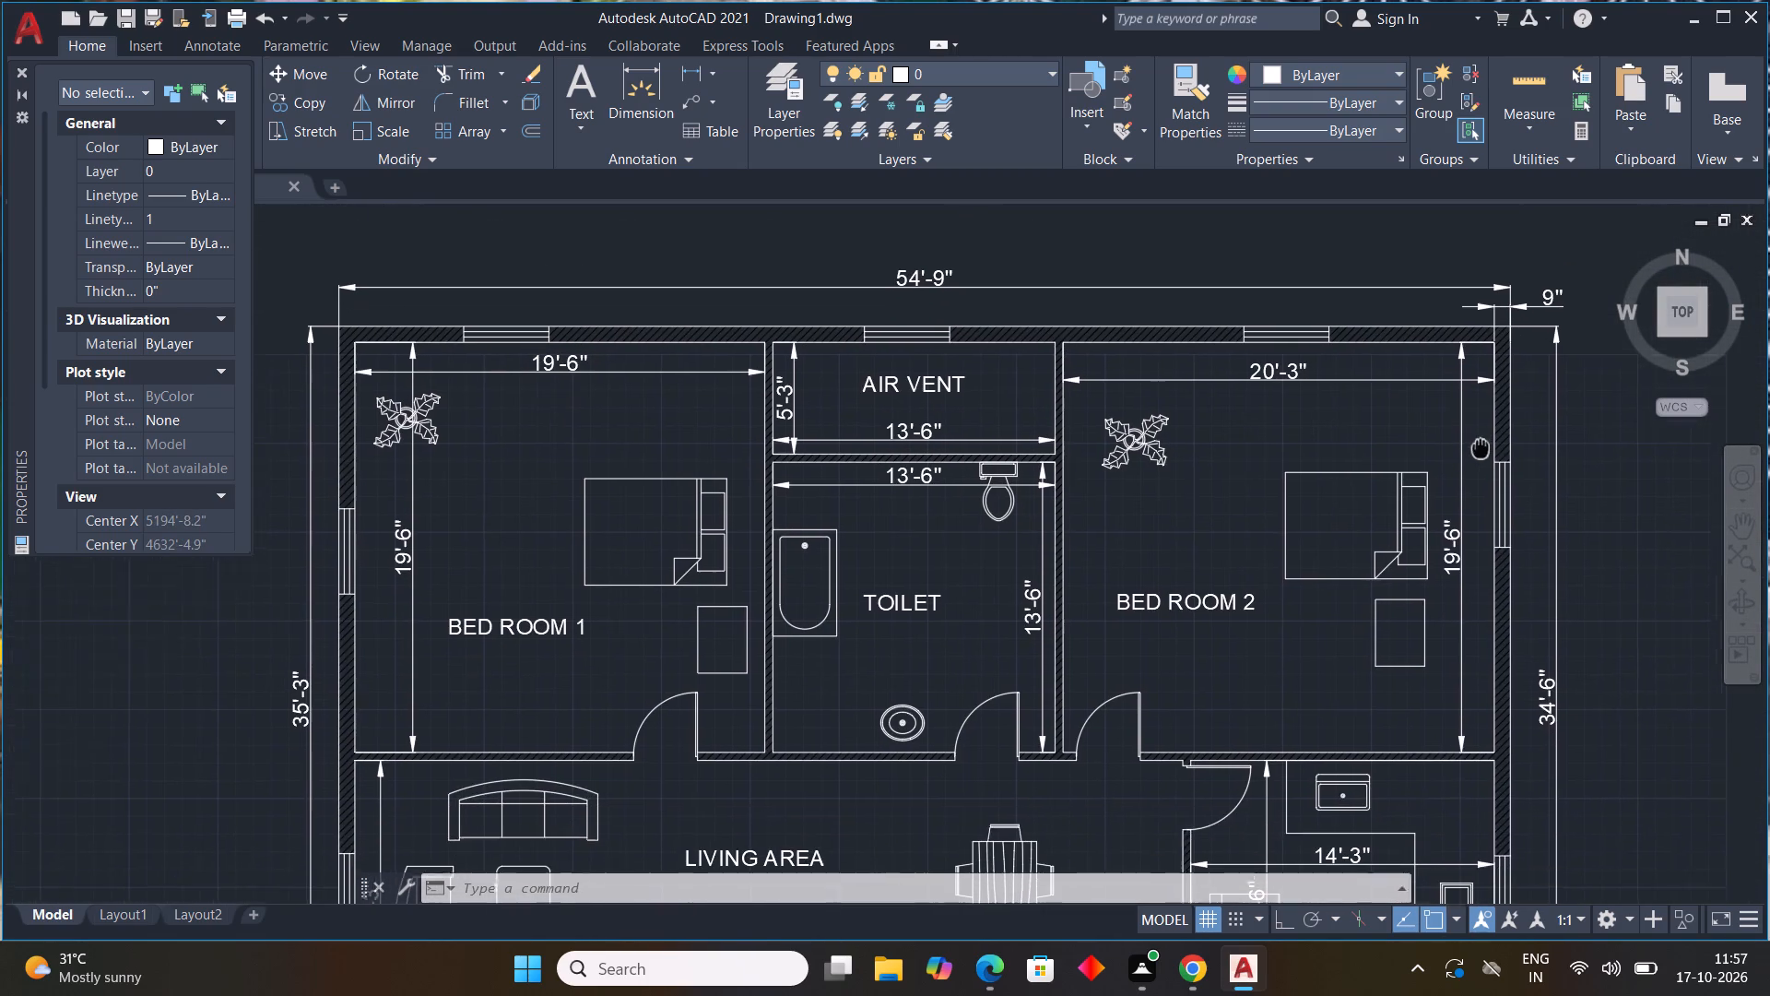
middle_drag(1481, 447, 1481, 446)
scroll(1410, 517, down, 2)
scroll(1286, 546, up, 2)
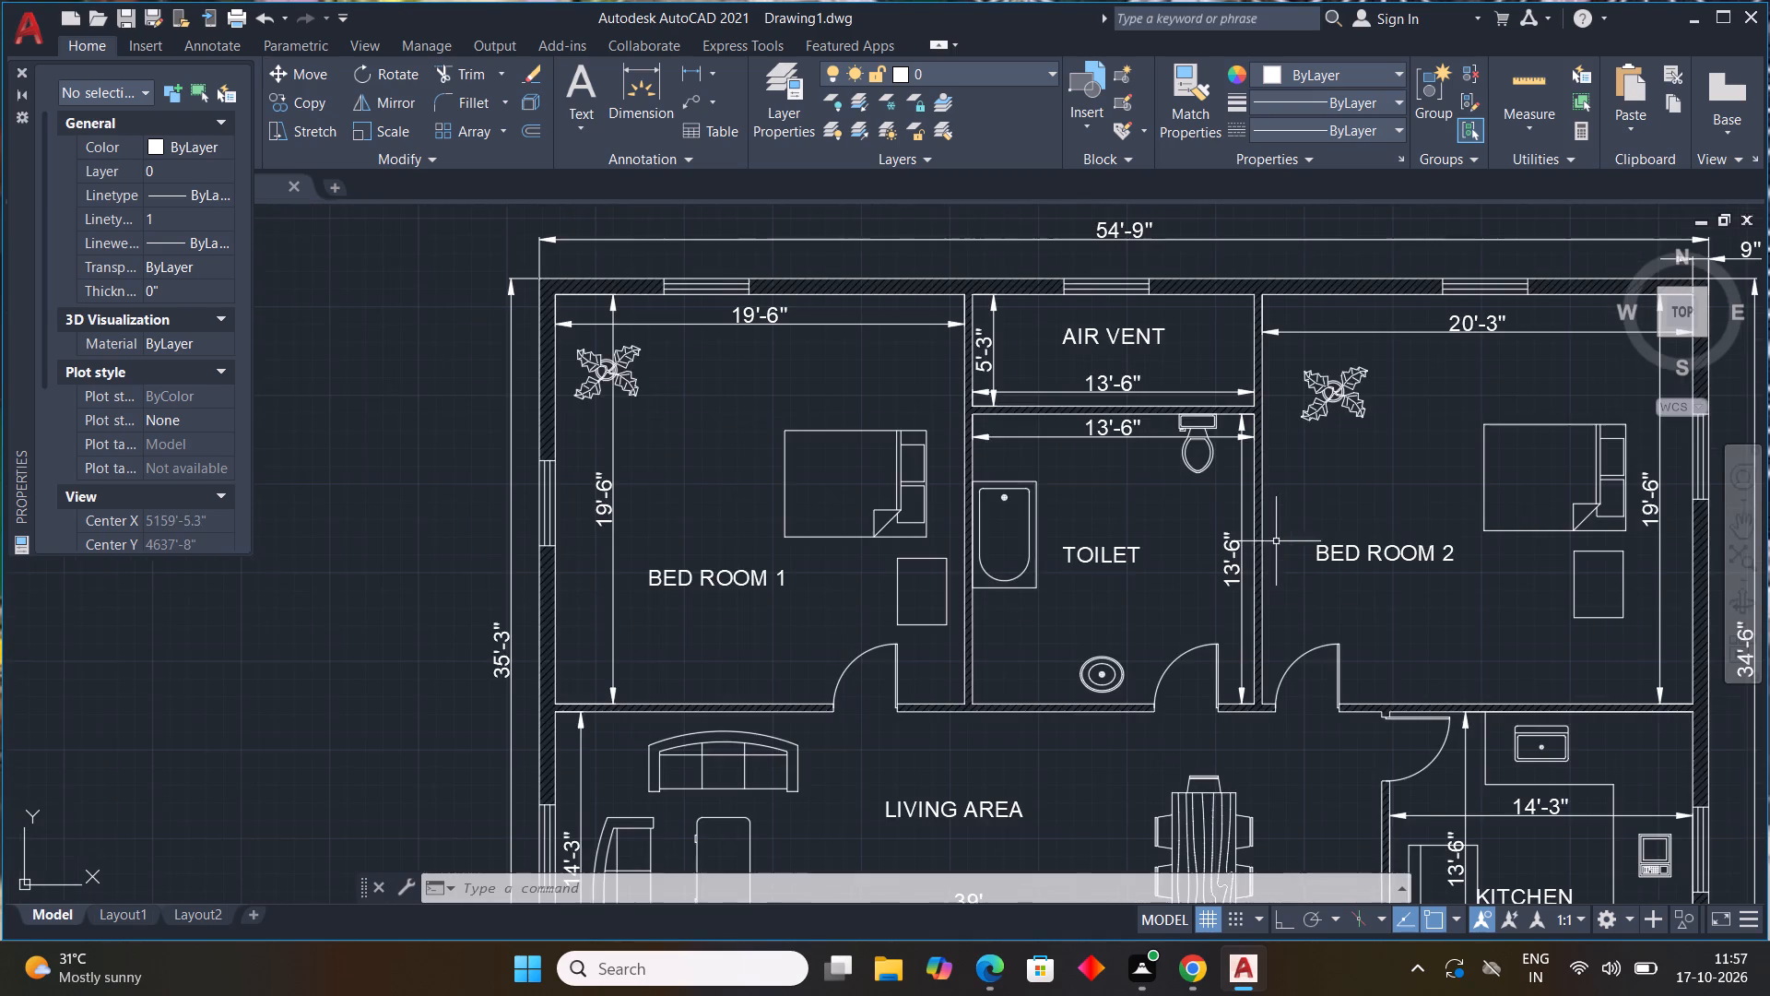
middle_drag(1246, 602, 1337, 423)
scroll(1260, 587, up, 1)
scroll(978, 766, down, 2)
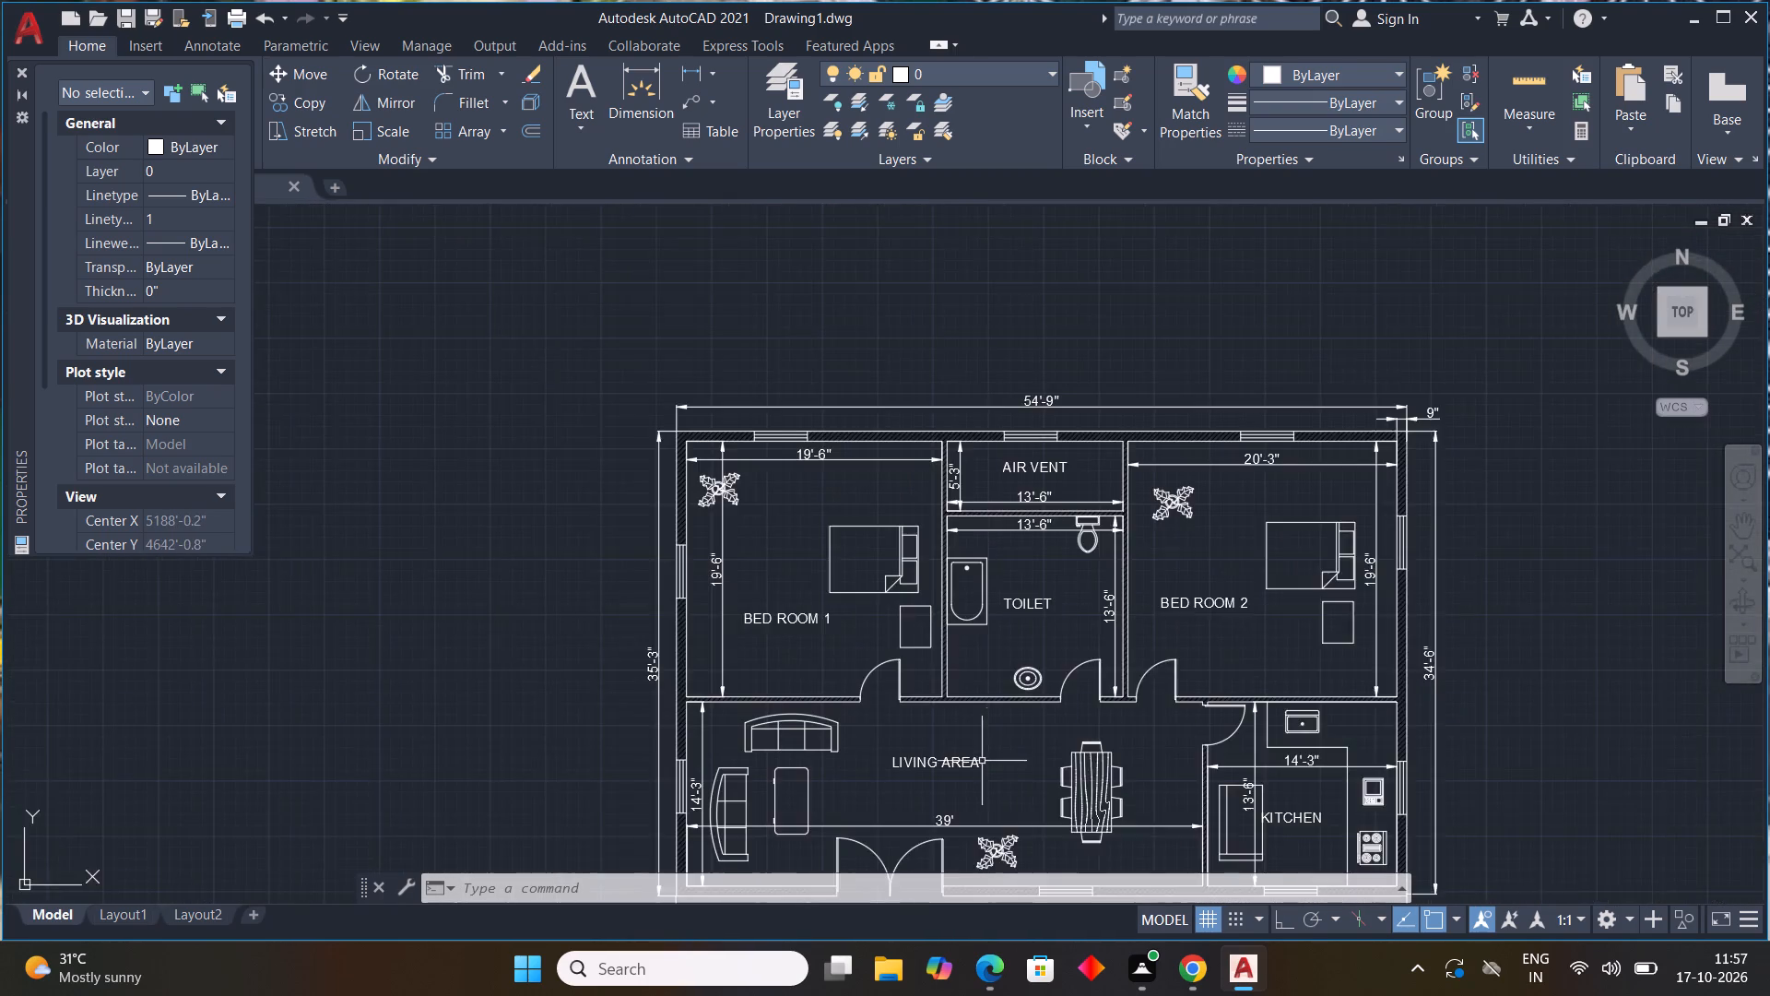
Change the colour of the ANSI31 wall hatch to yellow 248,215,49.
middle_drag(1000, 729, 1109, 562)
scroll(1079, 554, up, 1)
scroll(633, 436, up, 3)
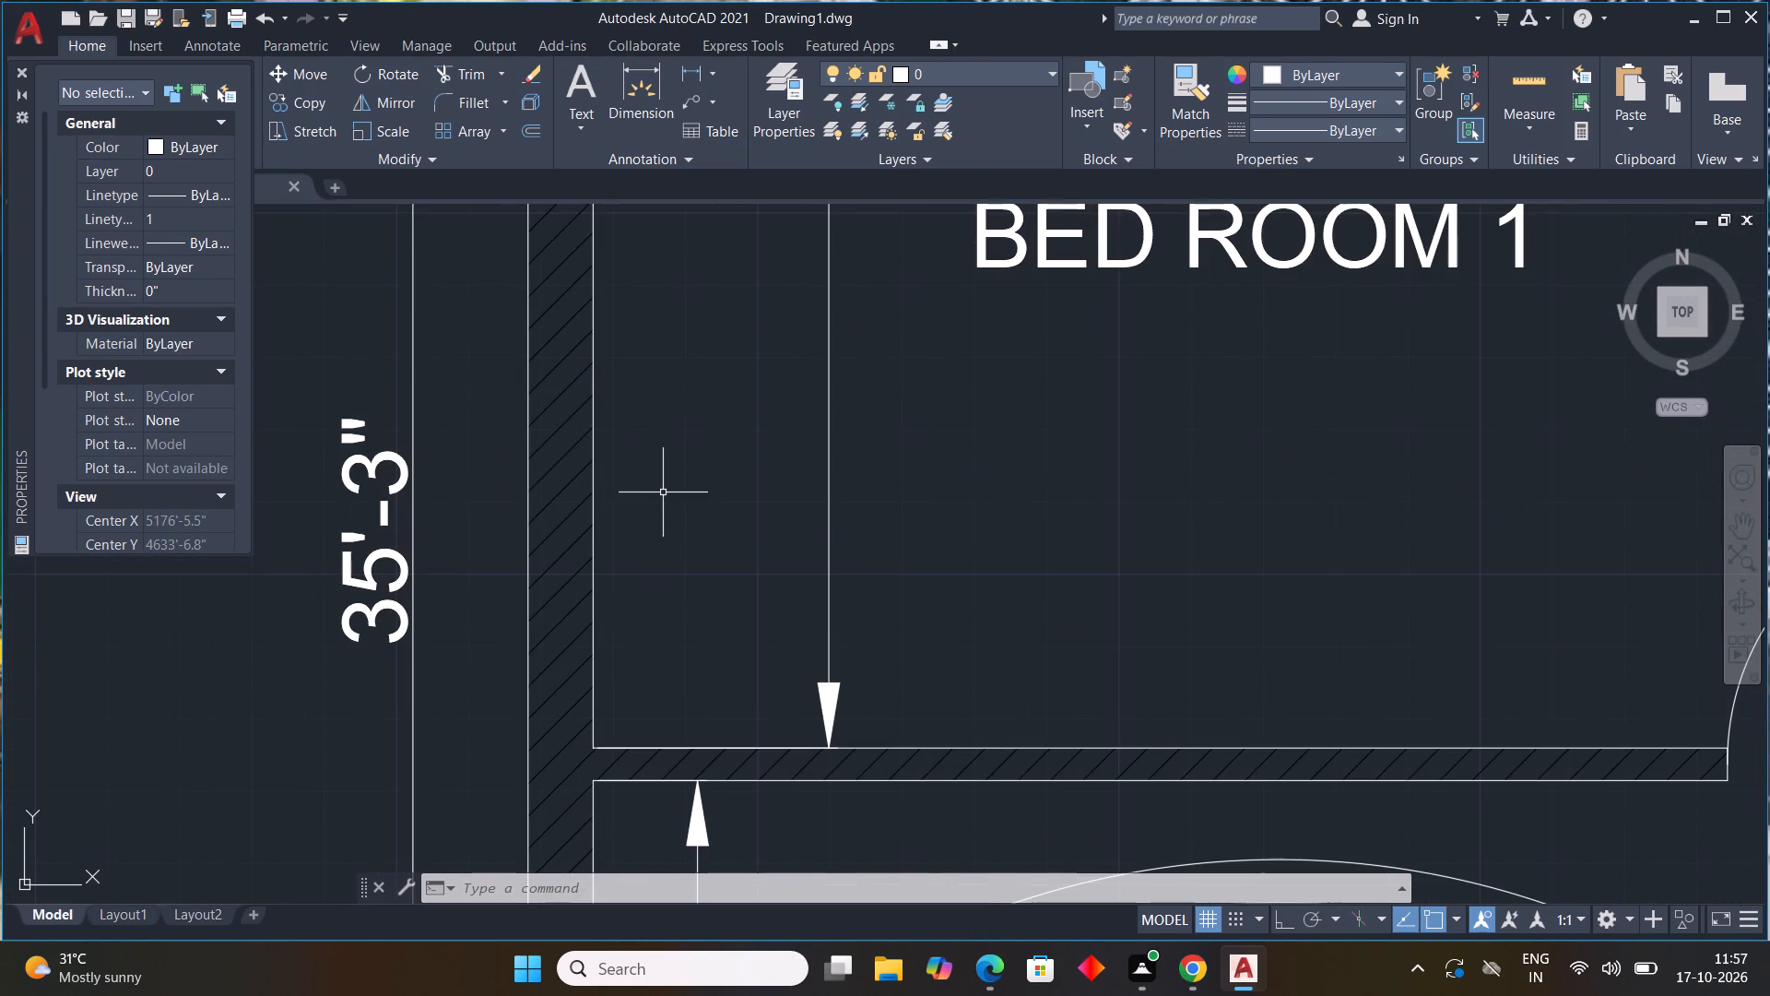
scroll(713, 497, down, 1)
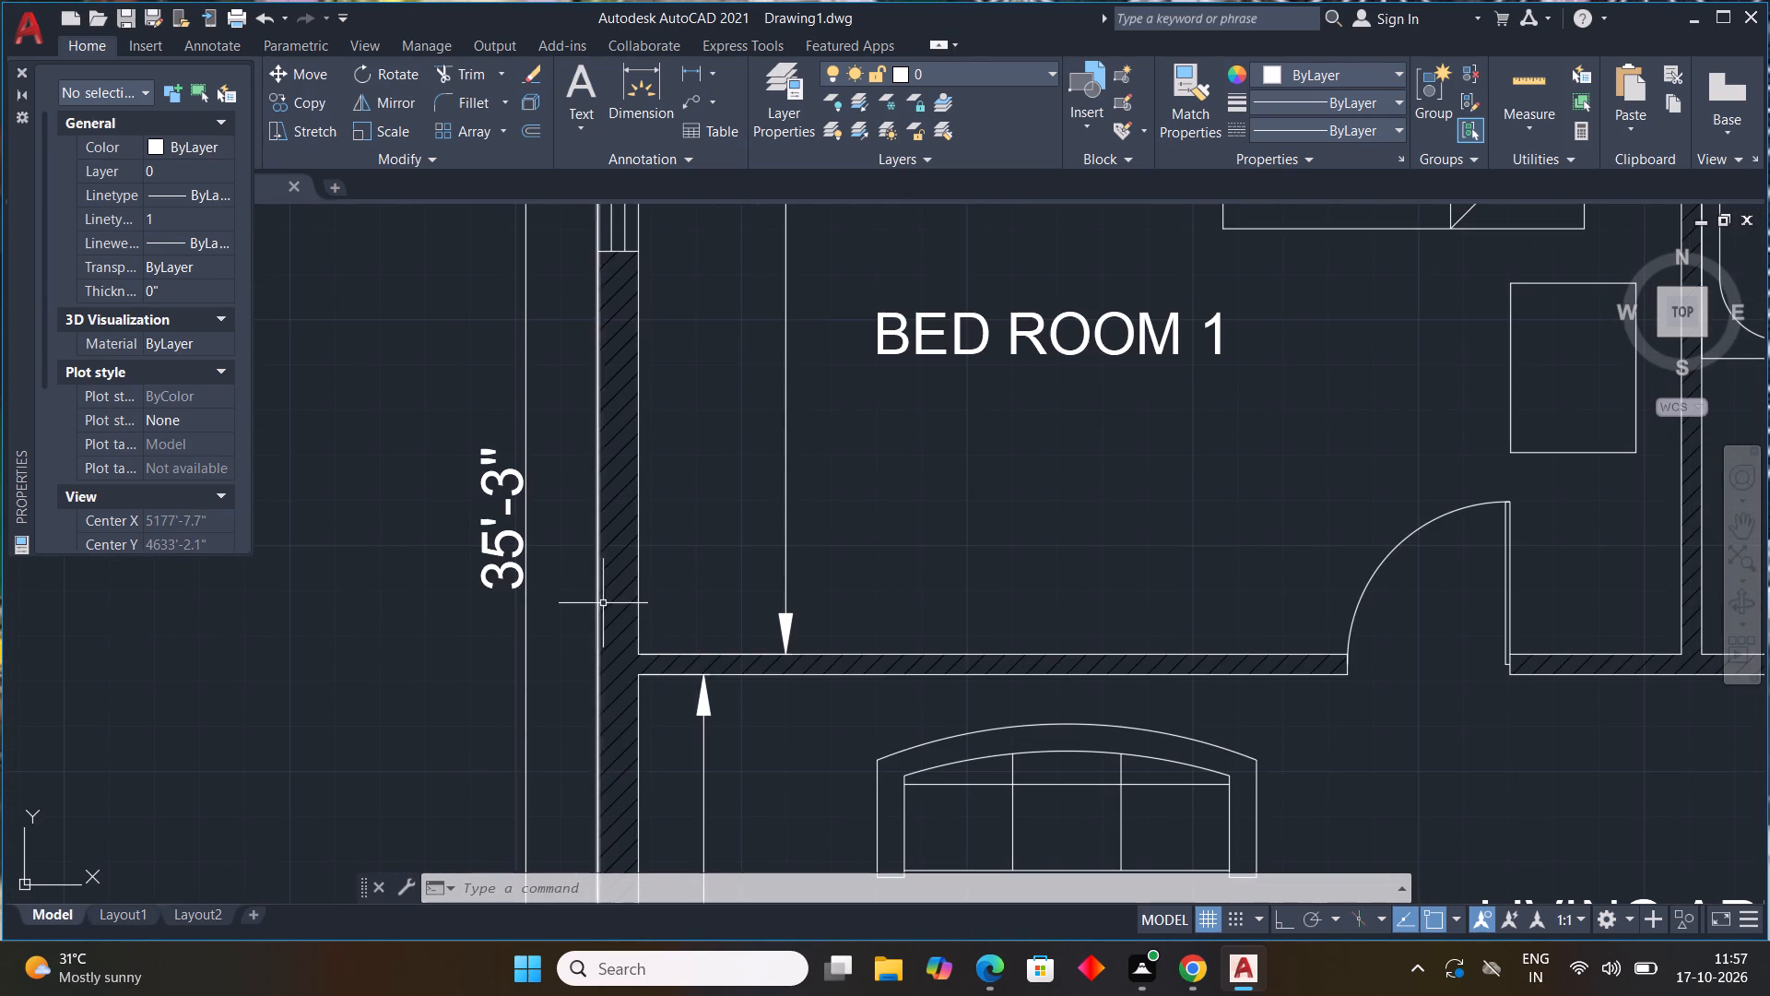
click(624, 603)
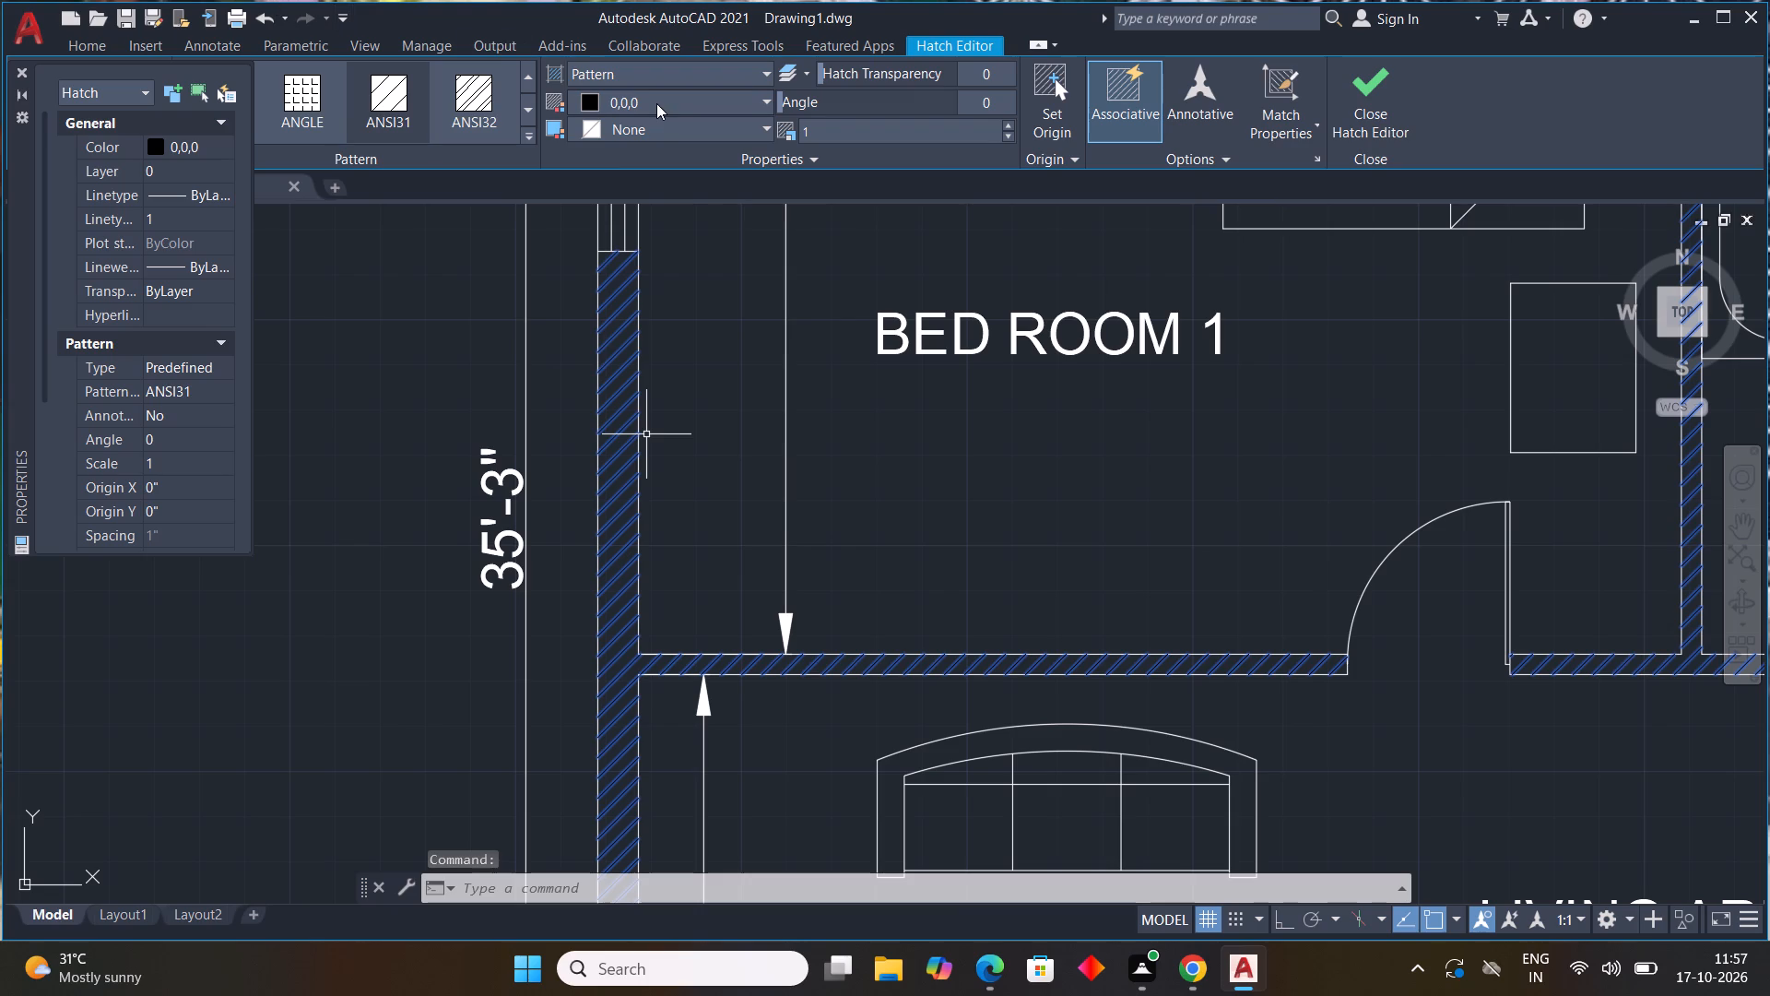
click(657, 106)
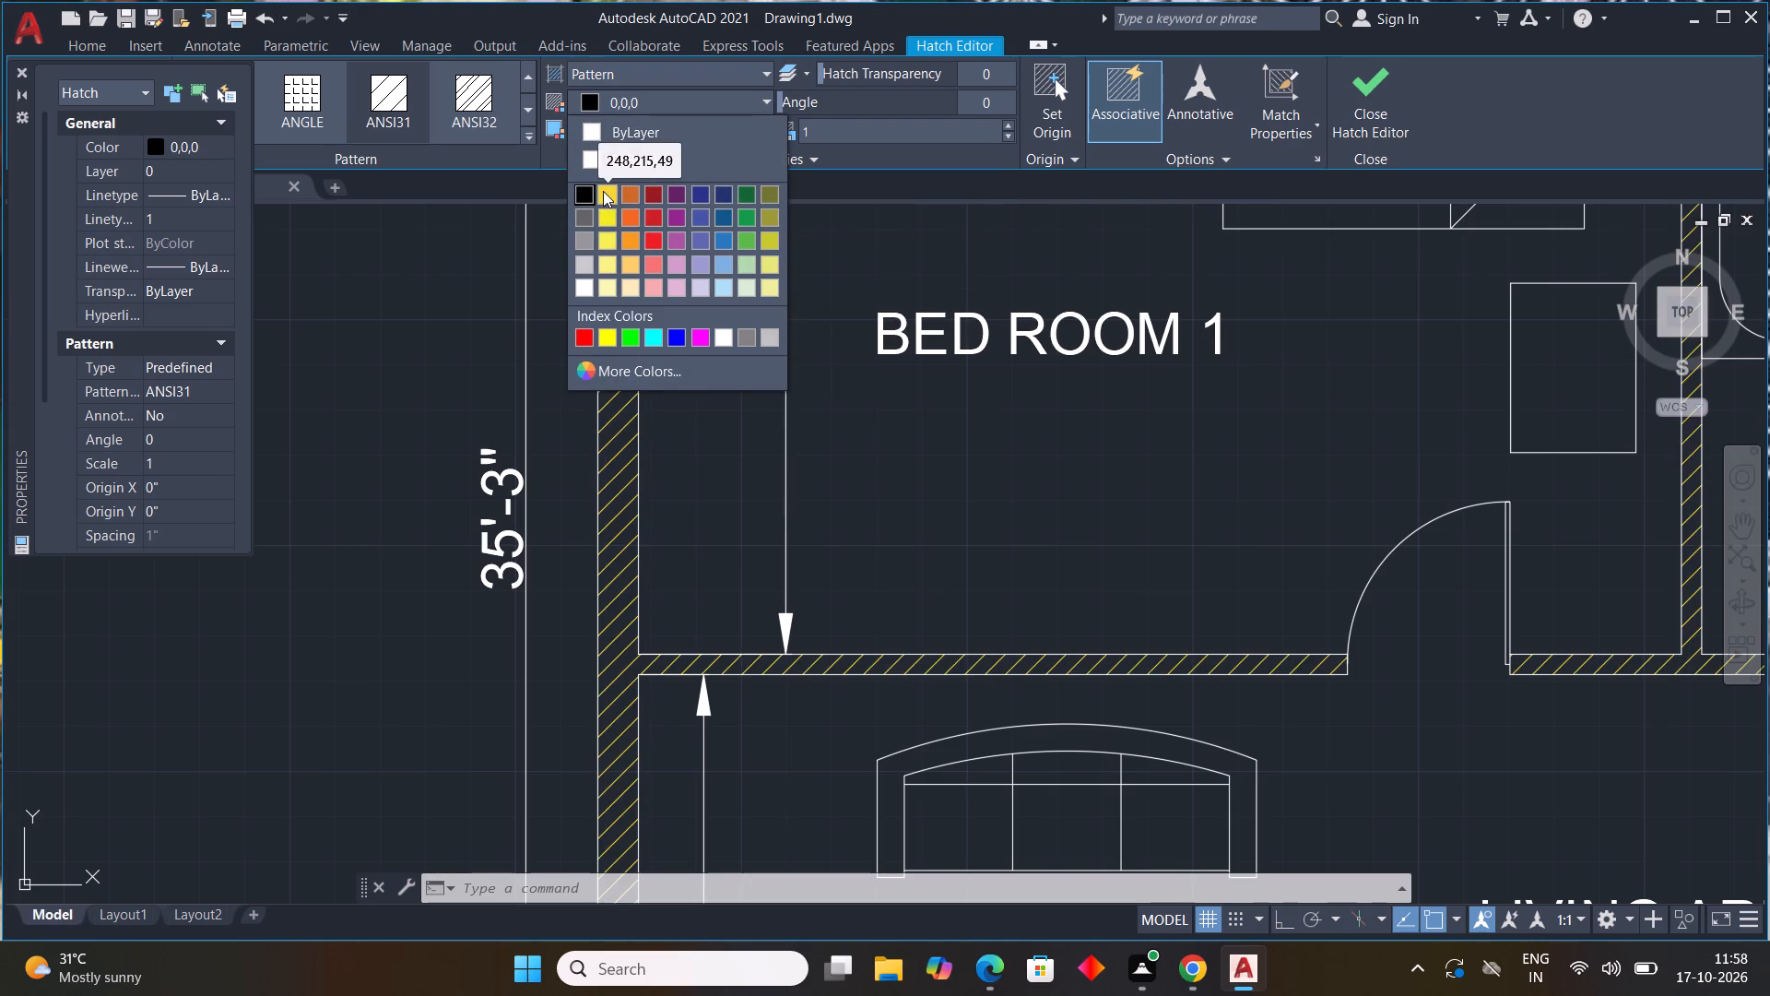
click(607, 191)
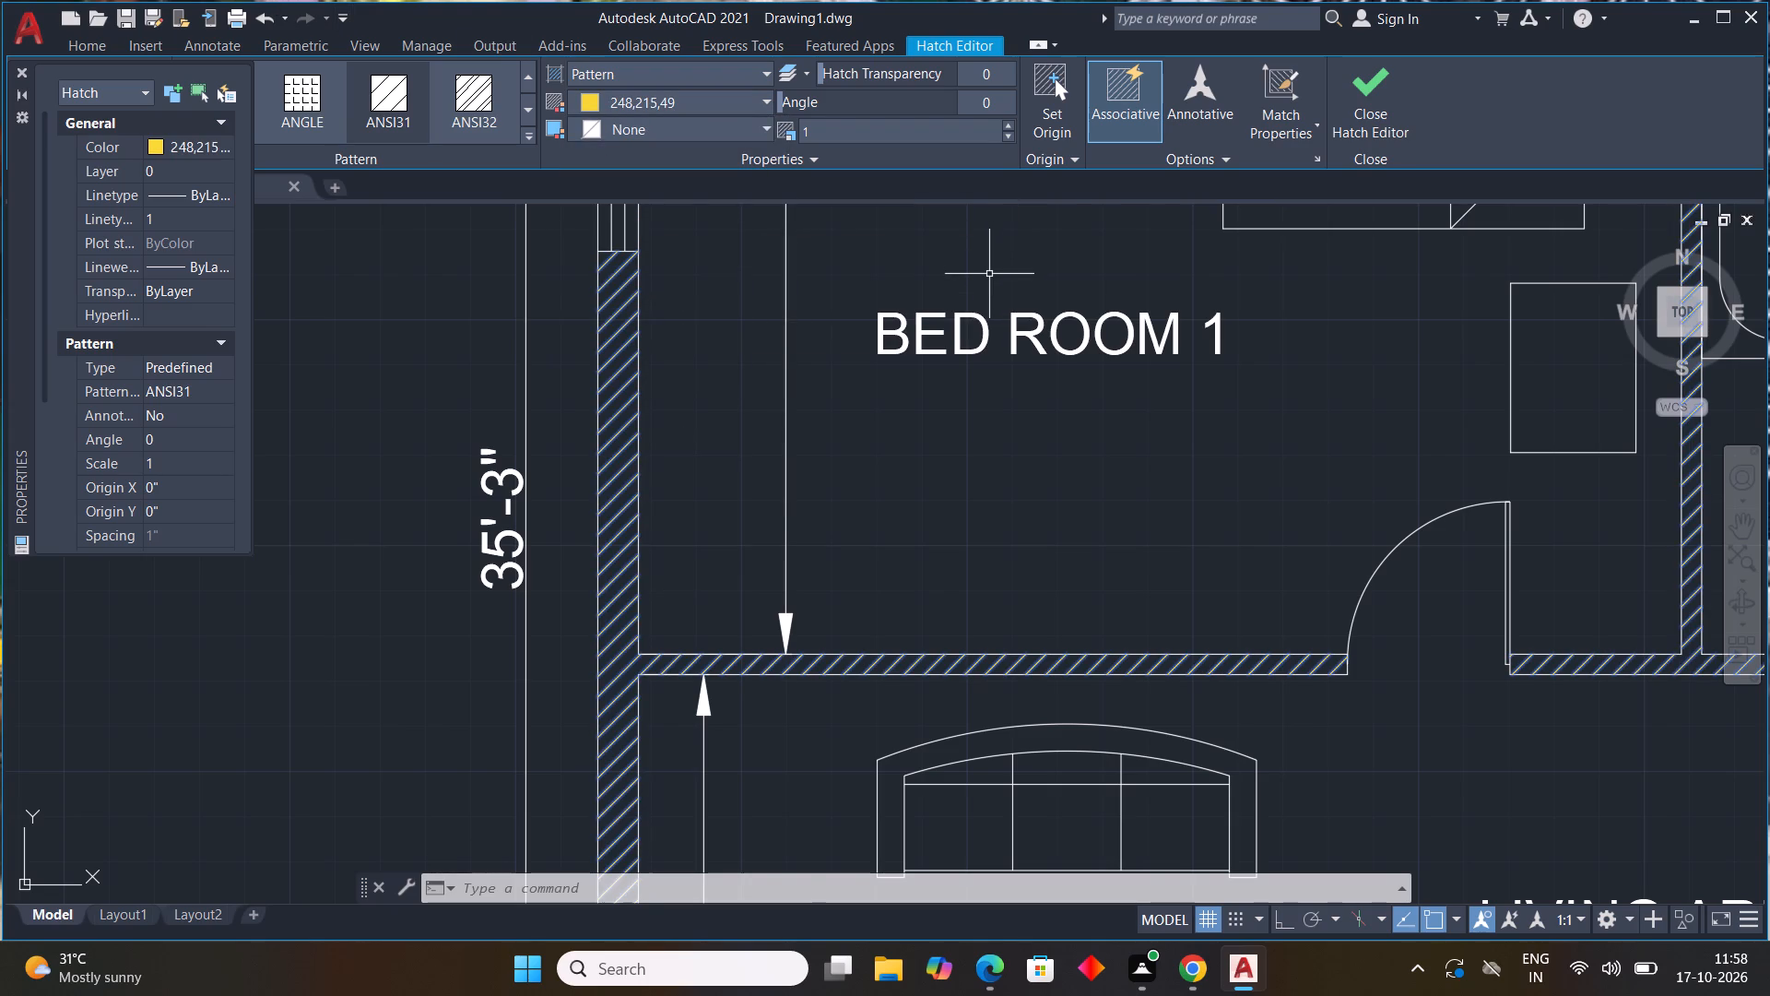
scroll(989, 275, down, 1)
click(520, 329)
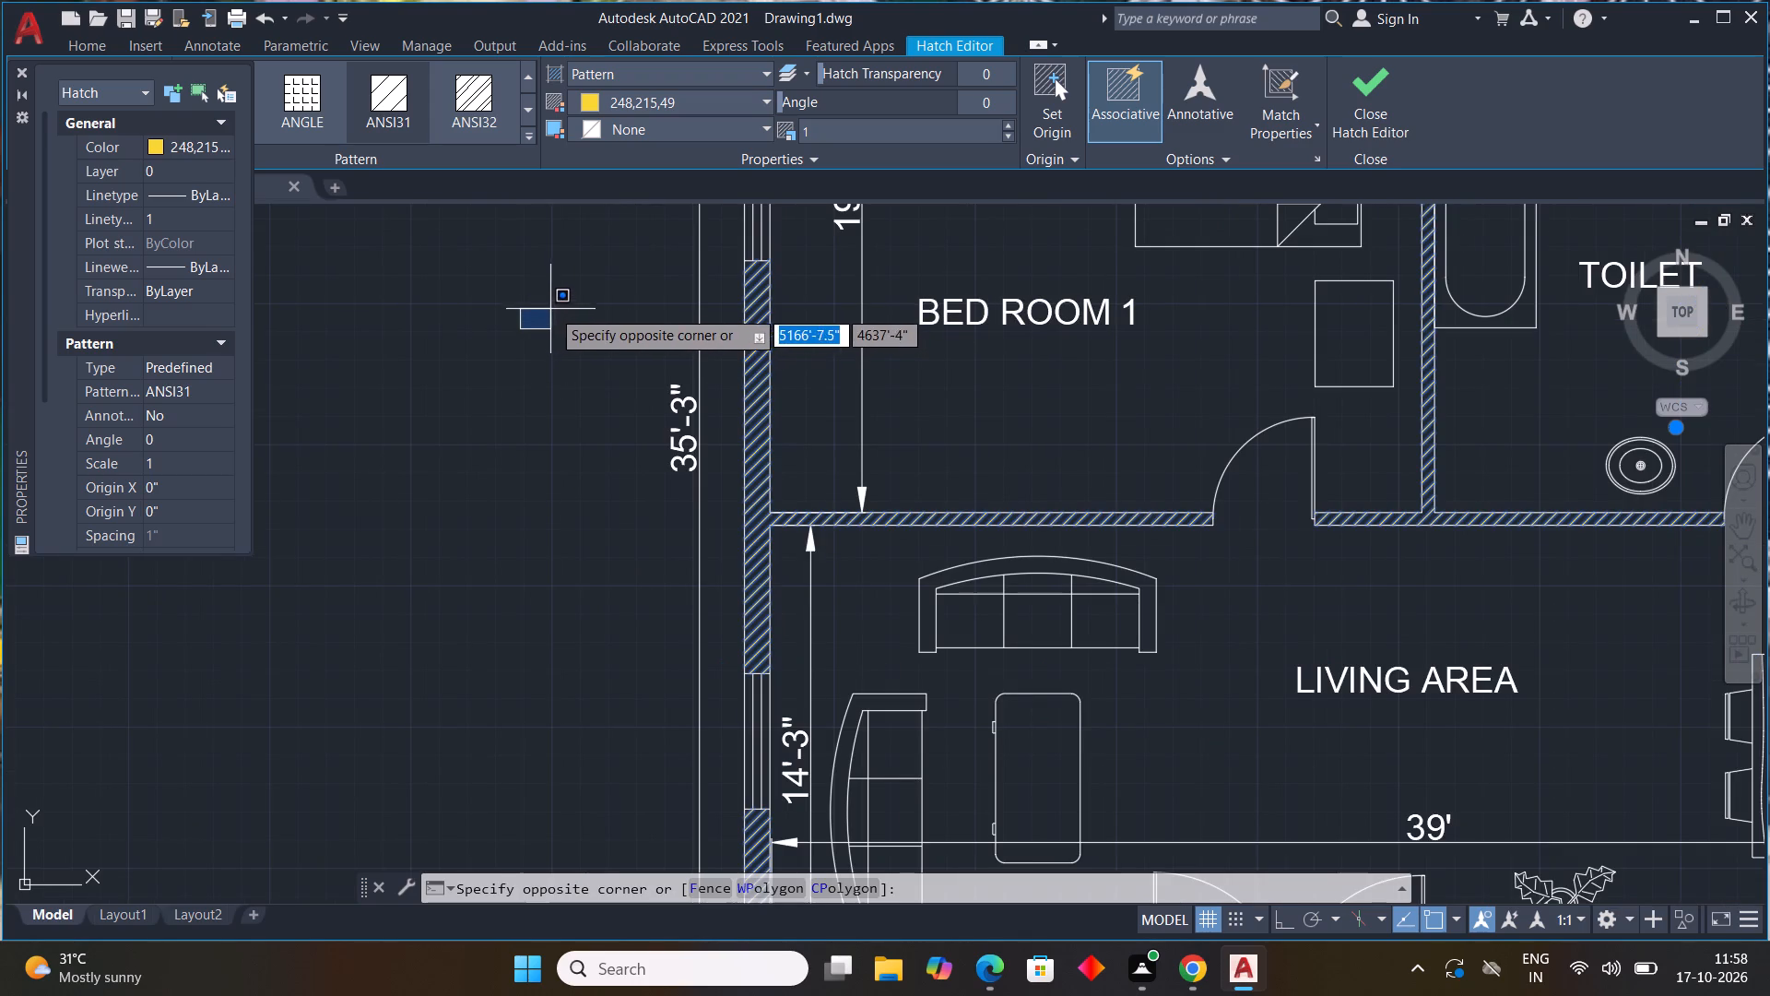
key(Escape)
key(Escape)
scroll(655, 328, down, 3)
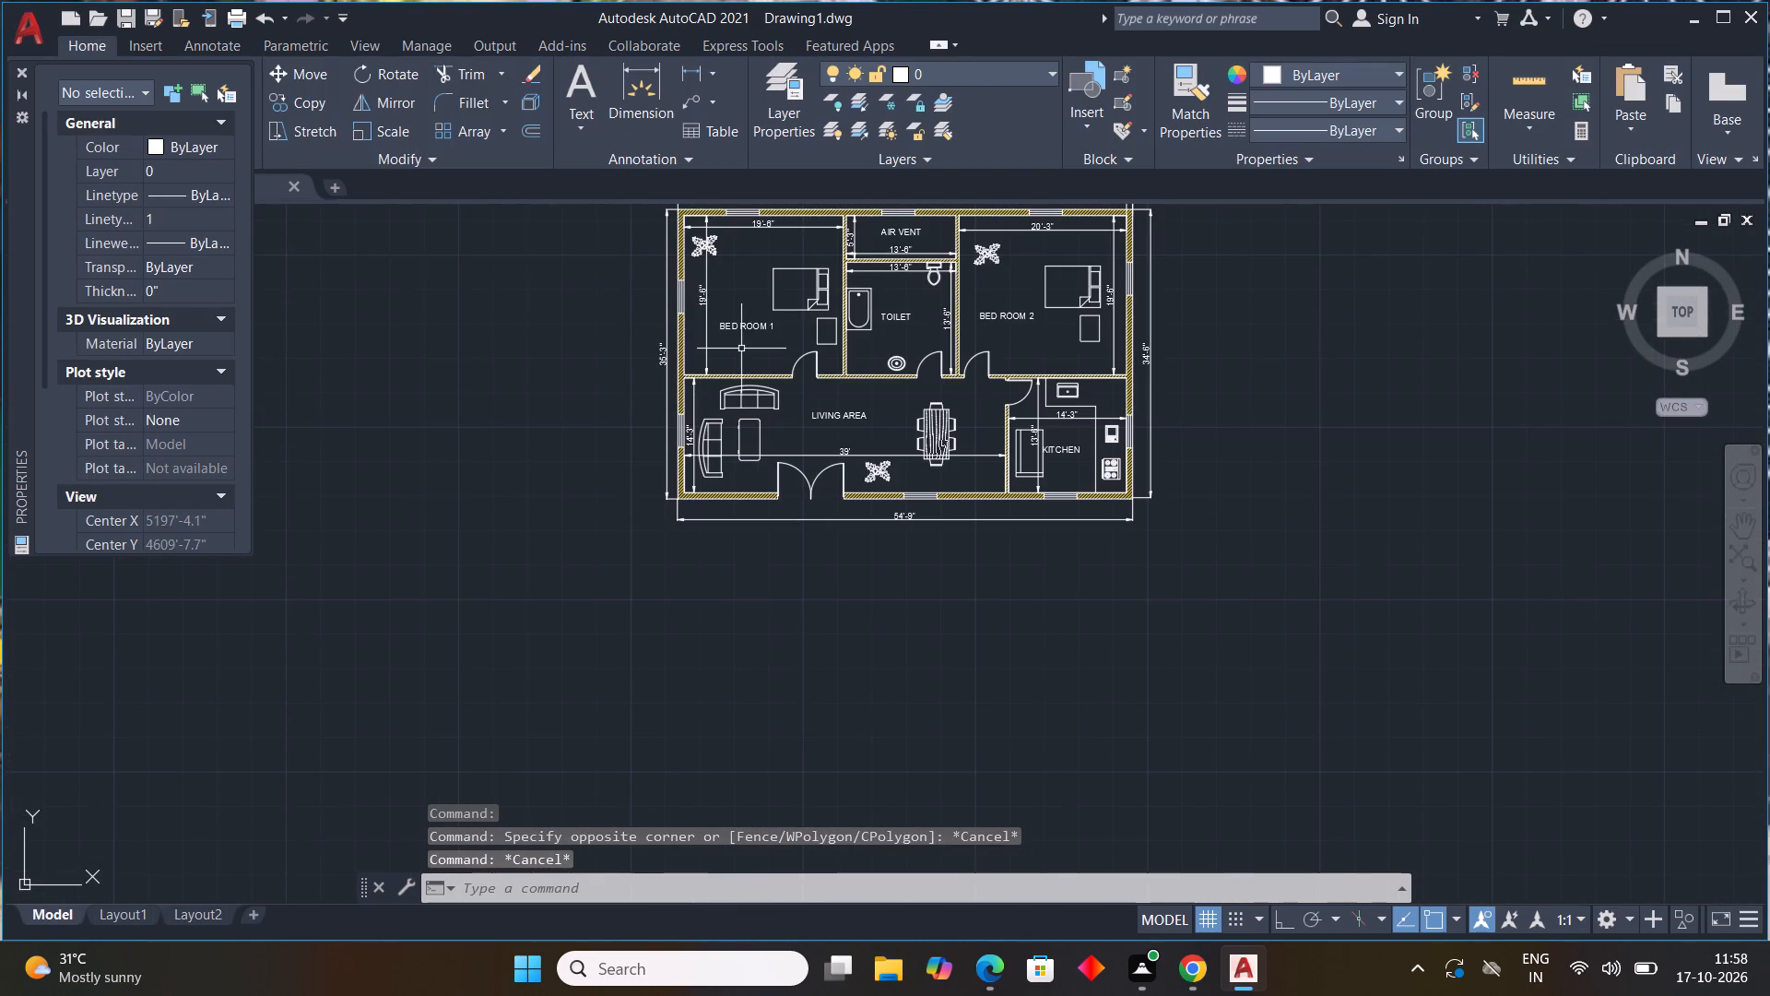
Examine the whole floor plan with its recoloured wall hatch and overall dimensions.
scroll(742, 349, up, 1)
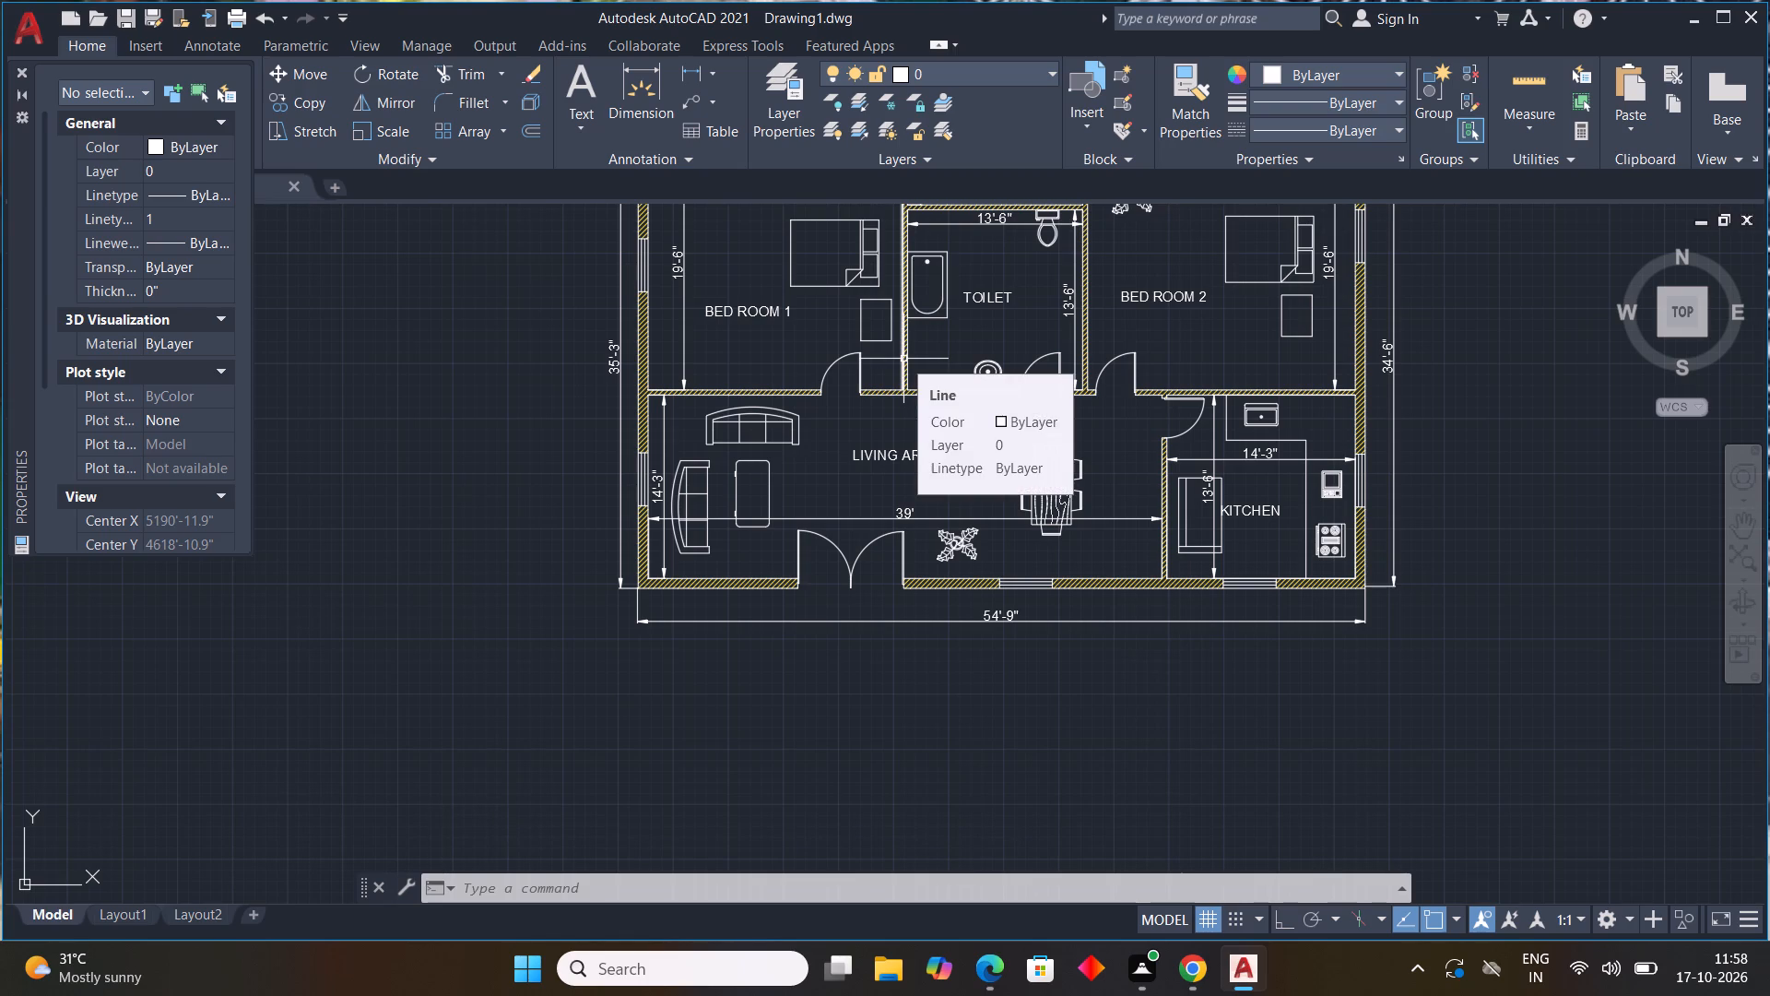
scroll(903, 359, down, 2)
middle_drag(909, 367, 905, 469)
scroll(928, 449, up, 1)
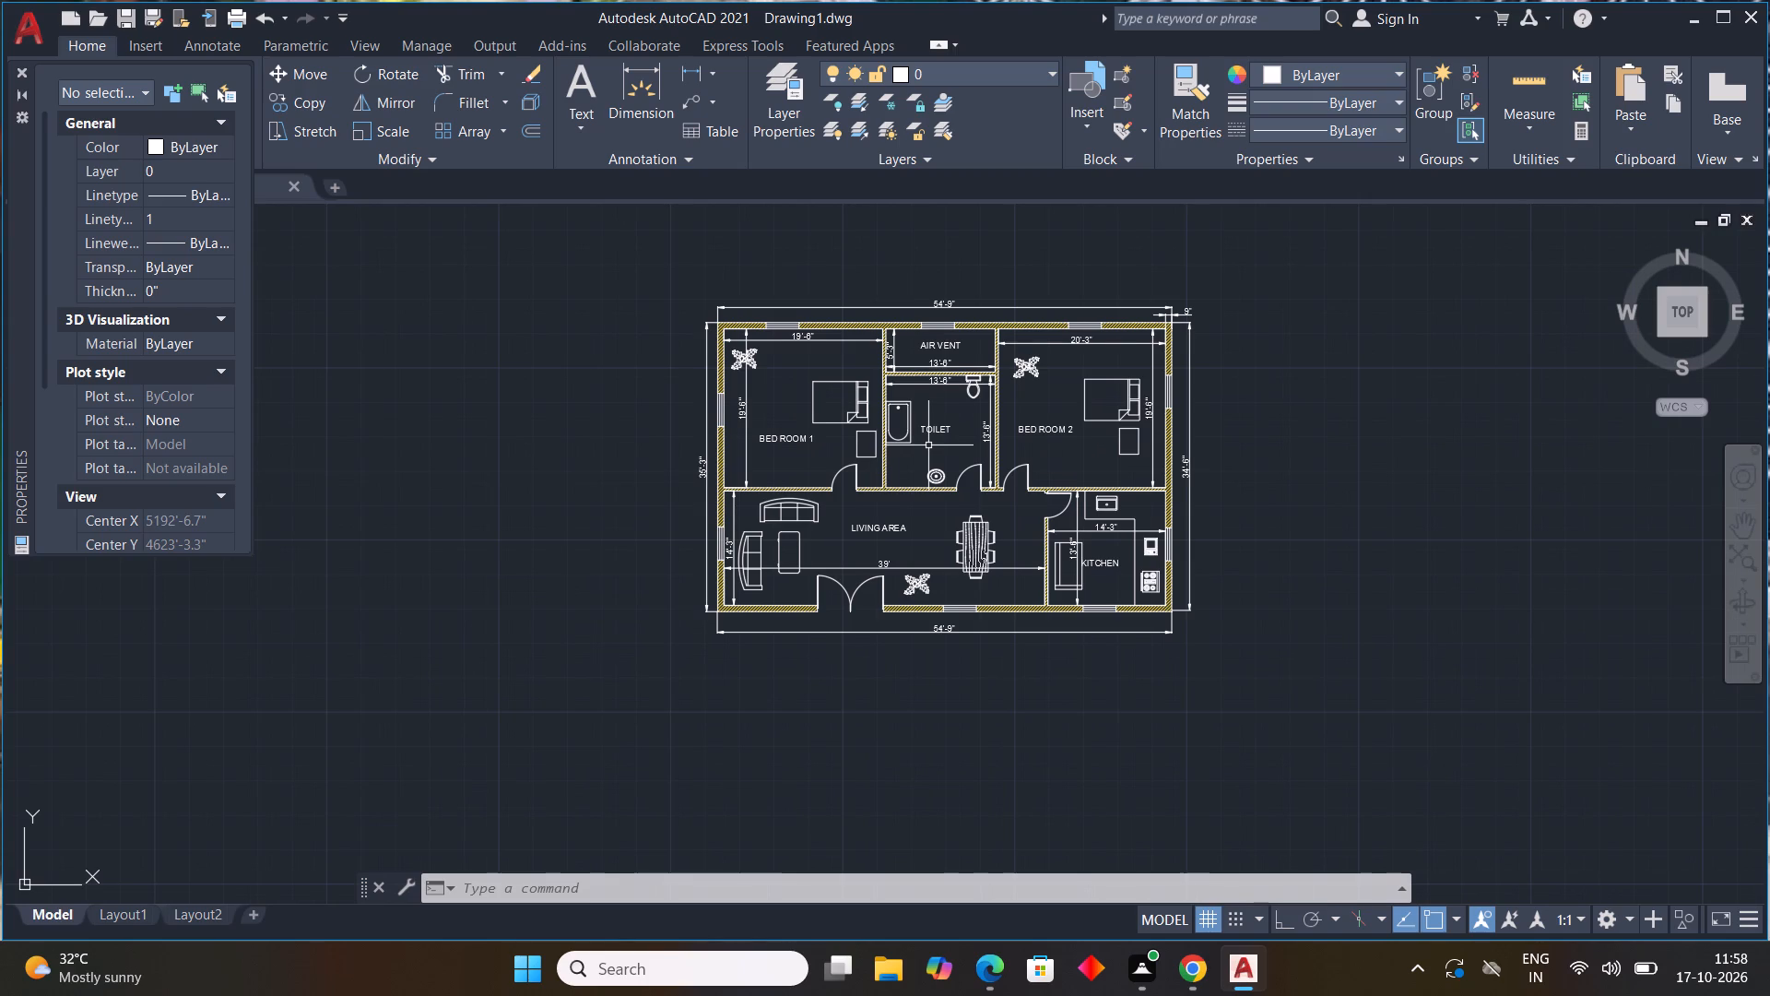
middle_click(928, 445)
middle_click(930, 439)
scroll(930, 439, up, 1)
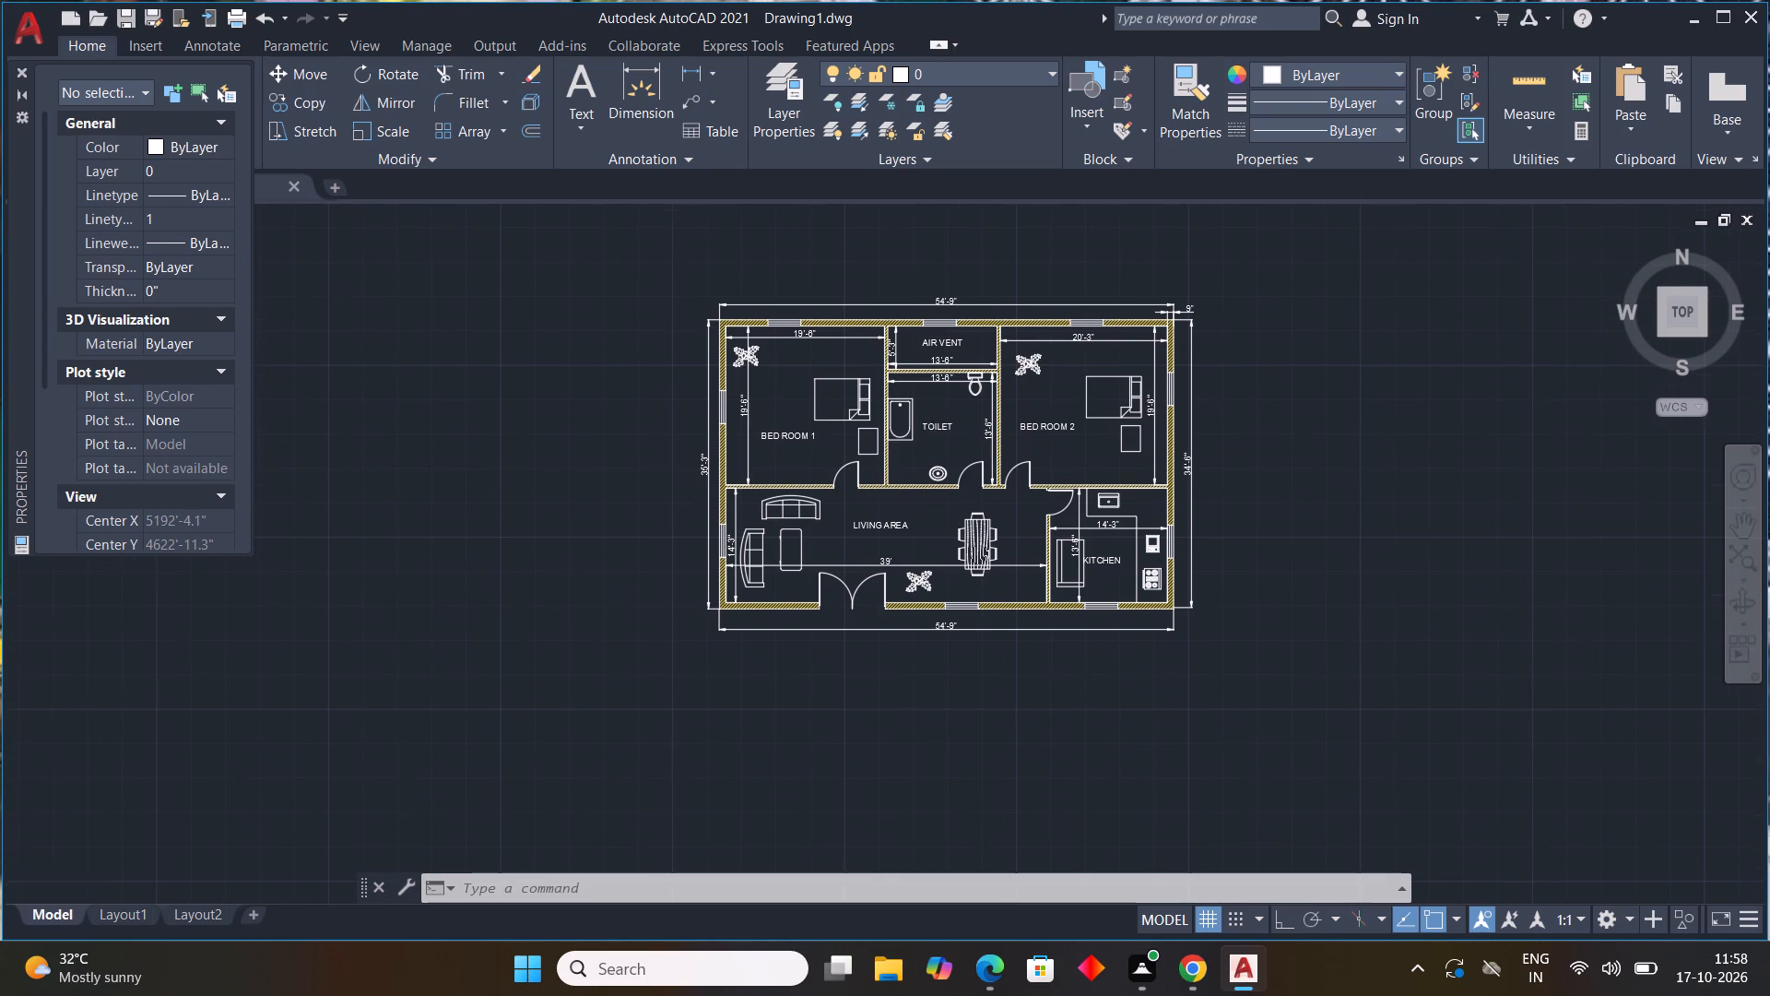
scroll(930, 437, up, 2)
scroll(930, 437, down, 2)
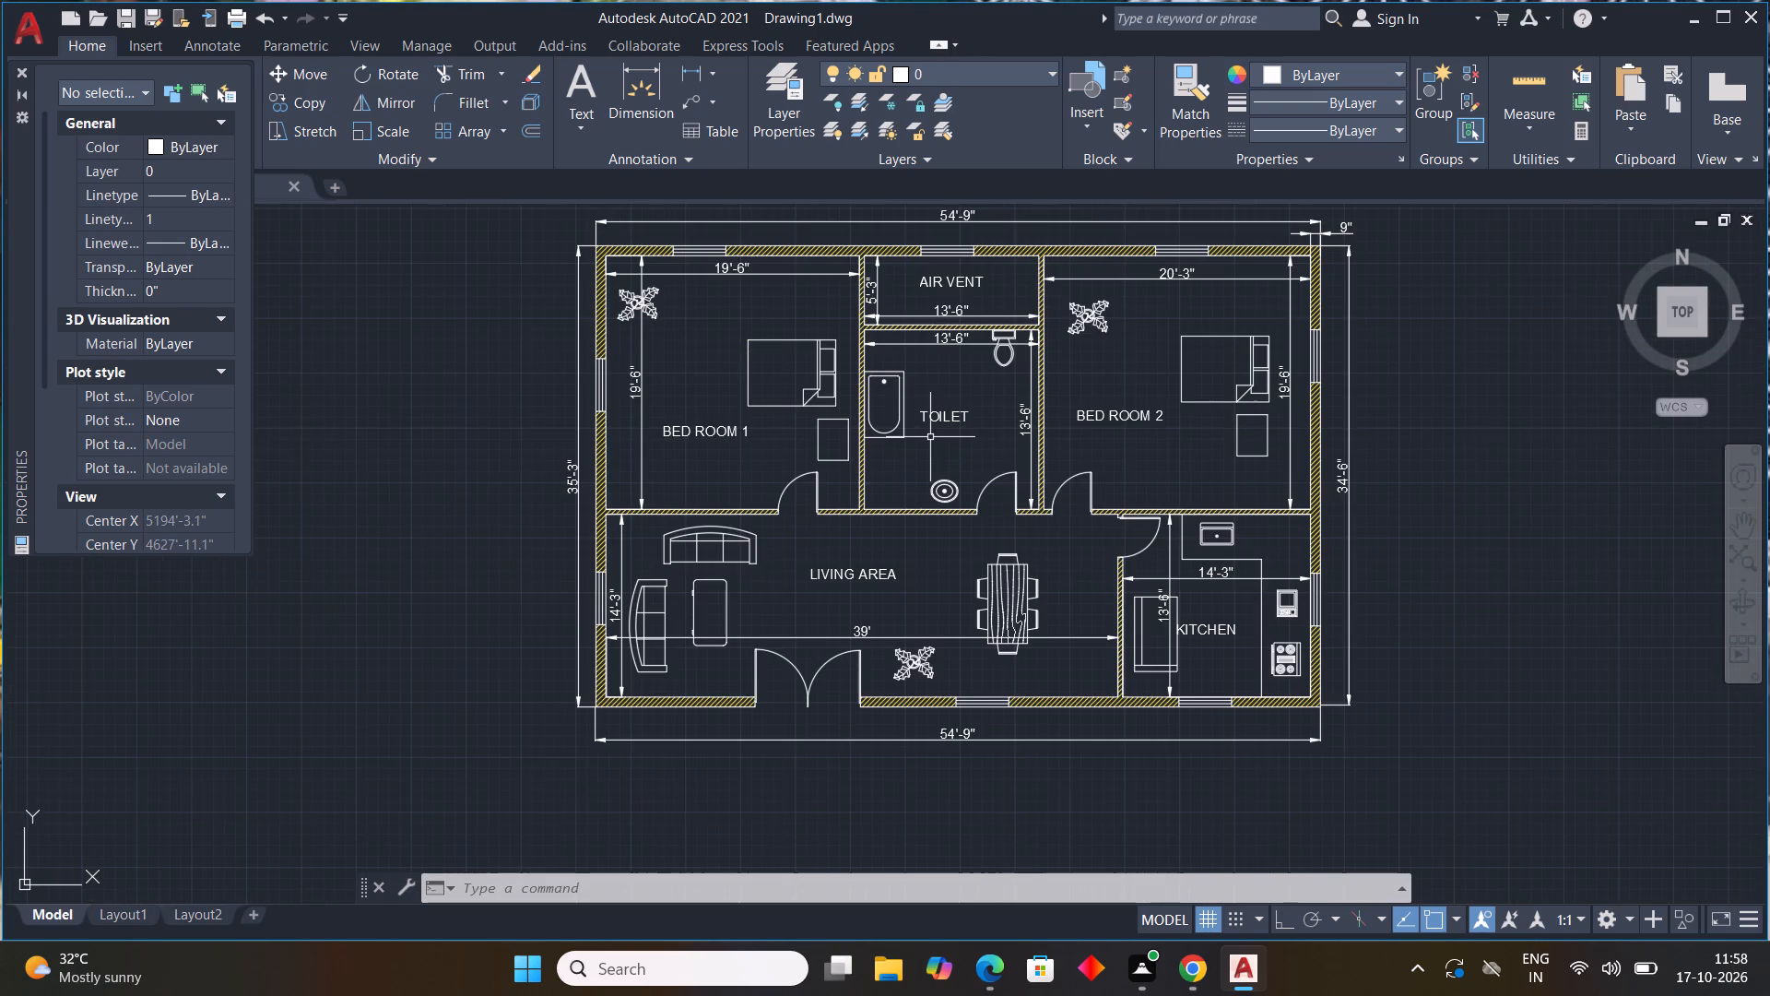
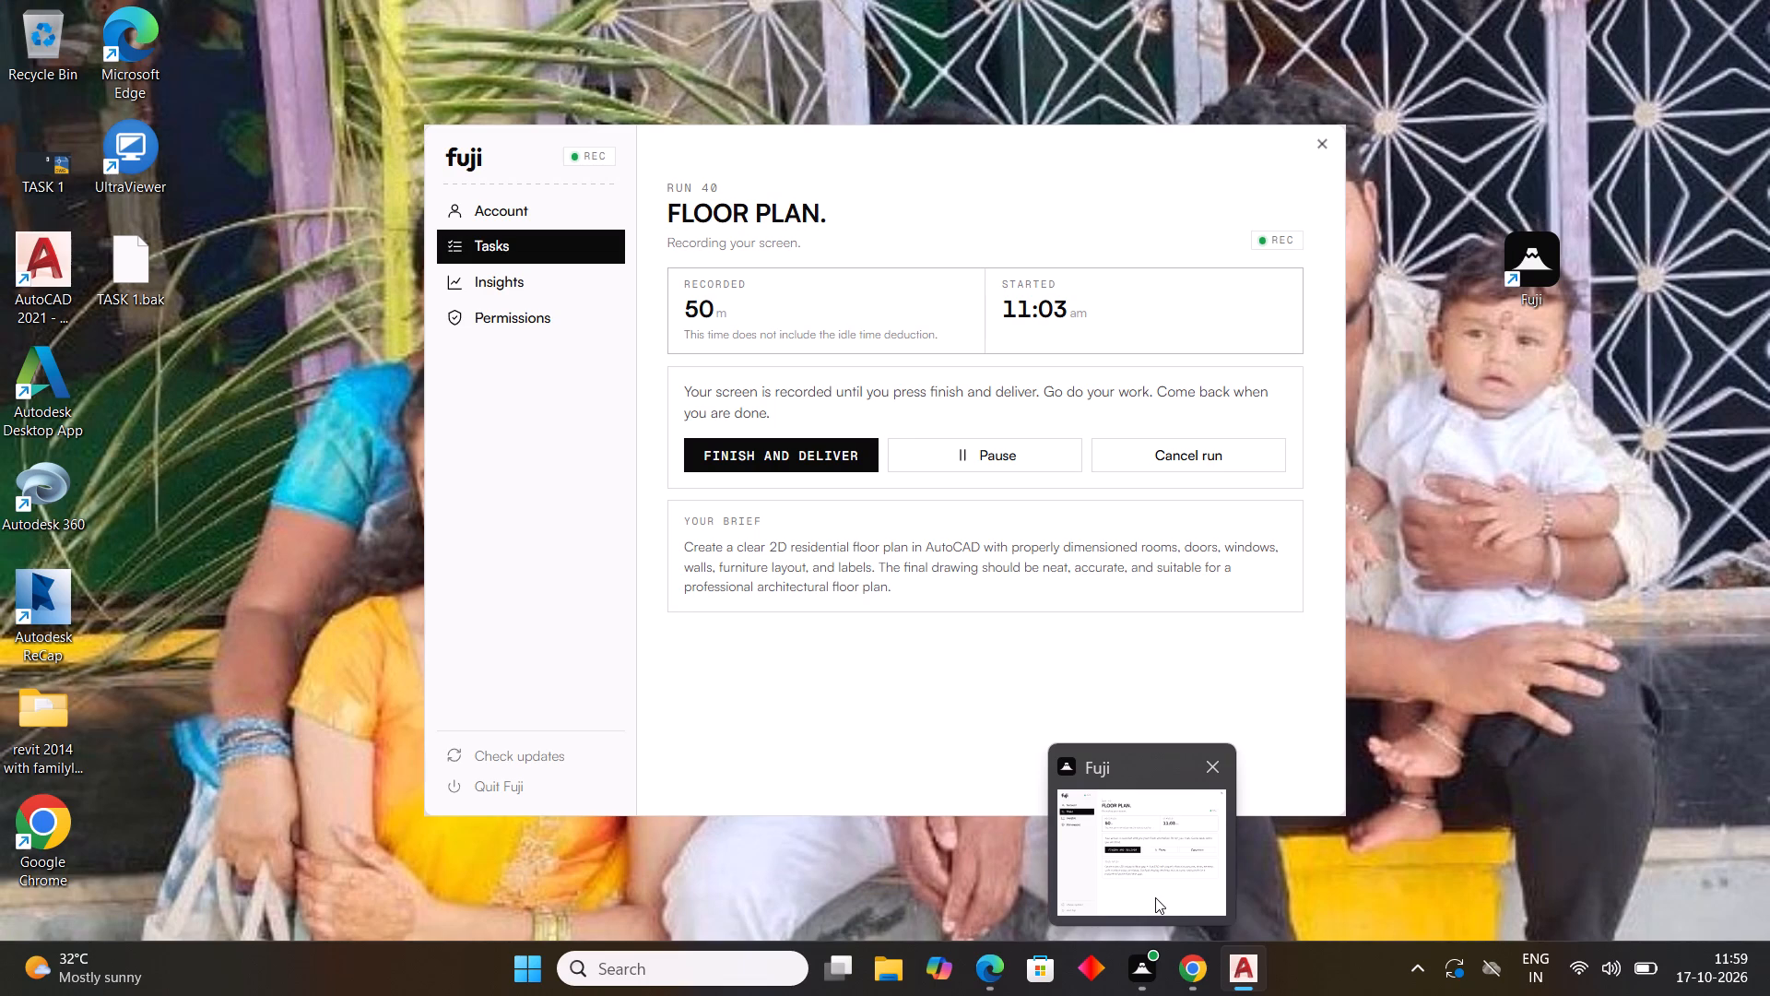
Switch to AutoCAD and examine the floor plan's rooms, labels, furniture, dimensions and wall hatching, overall and close up.
click(1239, 876)
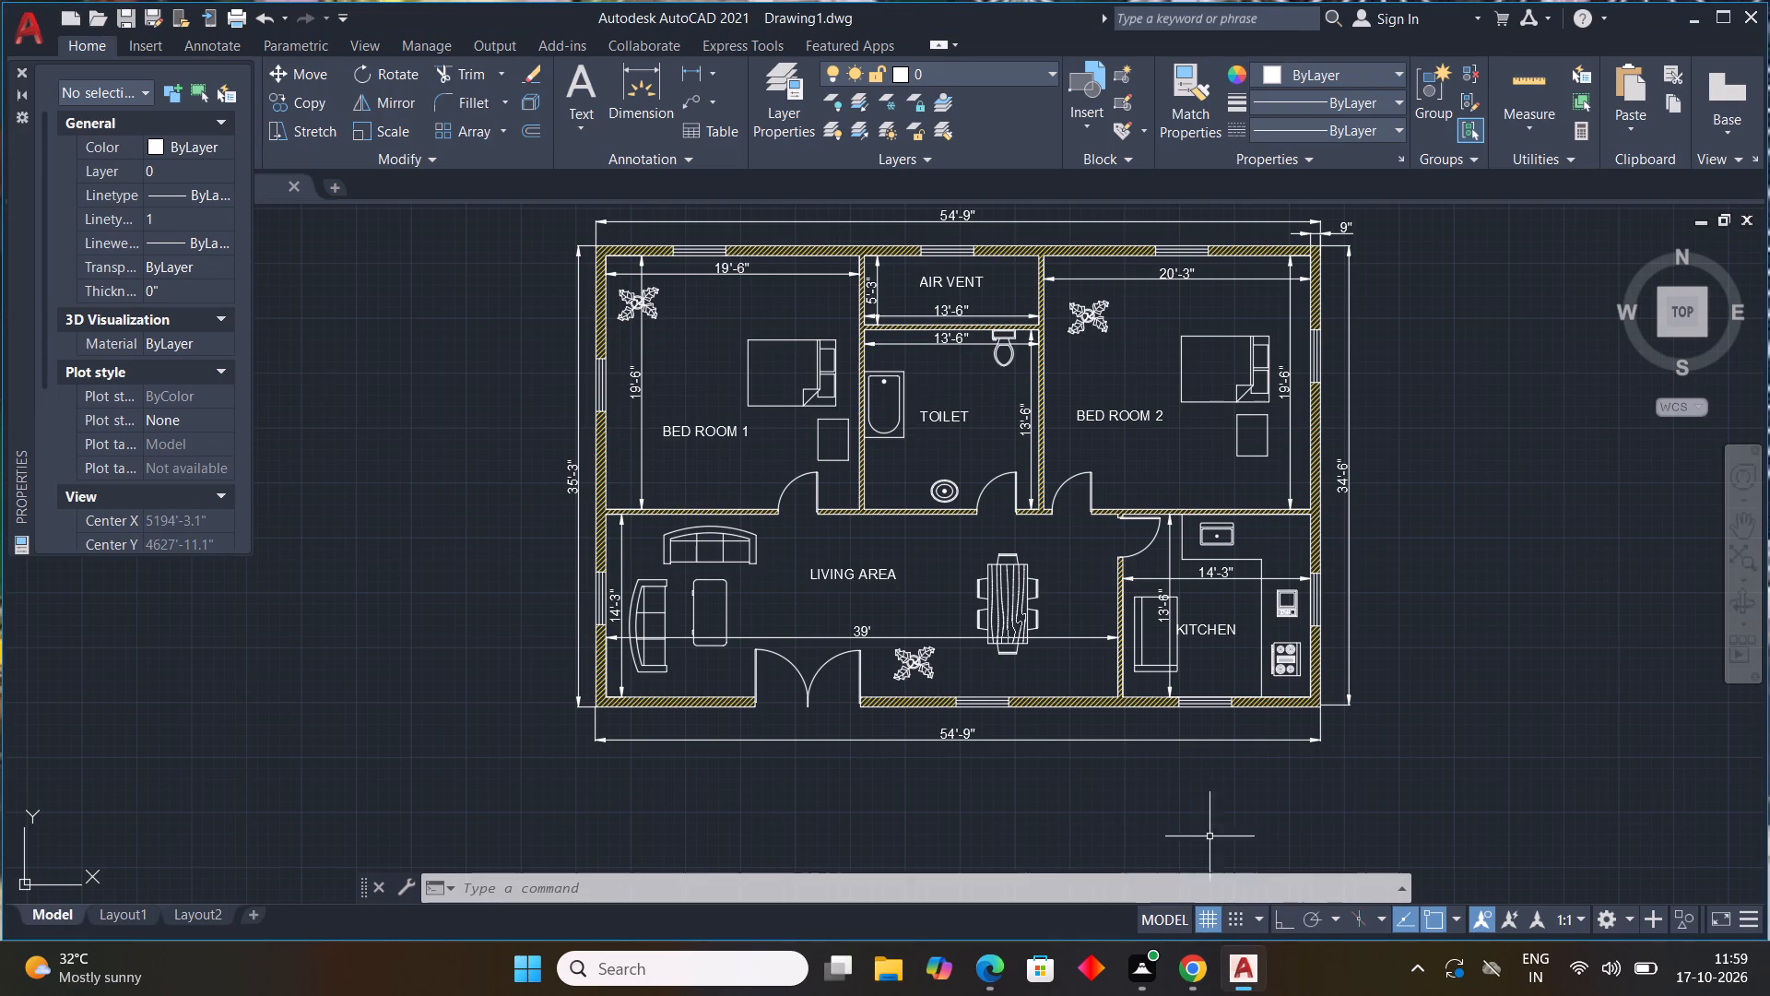
scroll(868, 679, up, 3)
scroll(869, 677, down, 5)
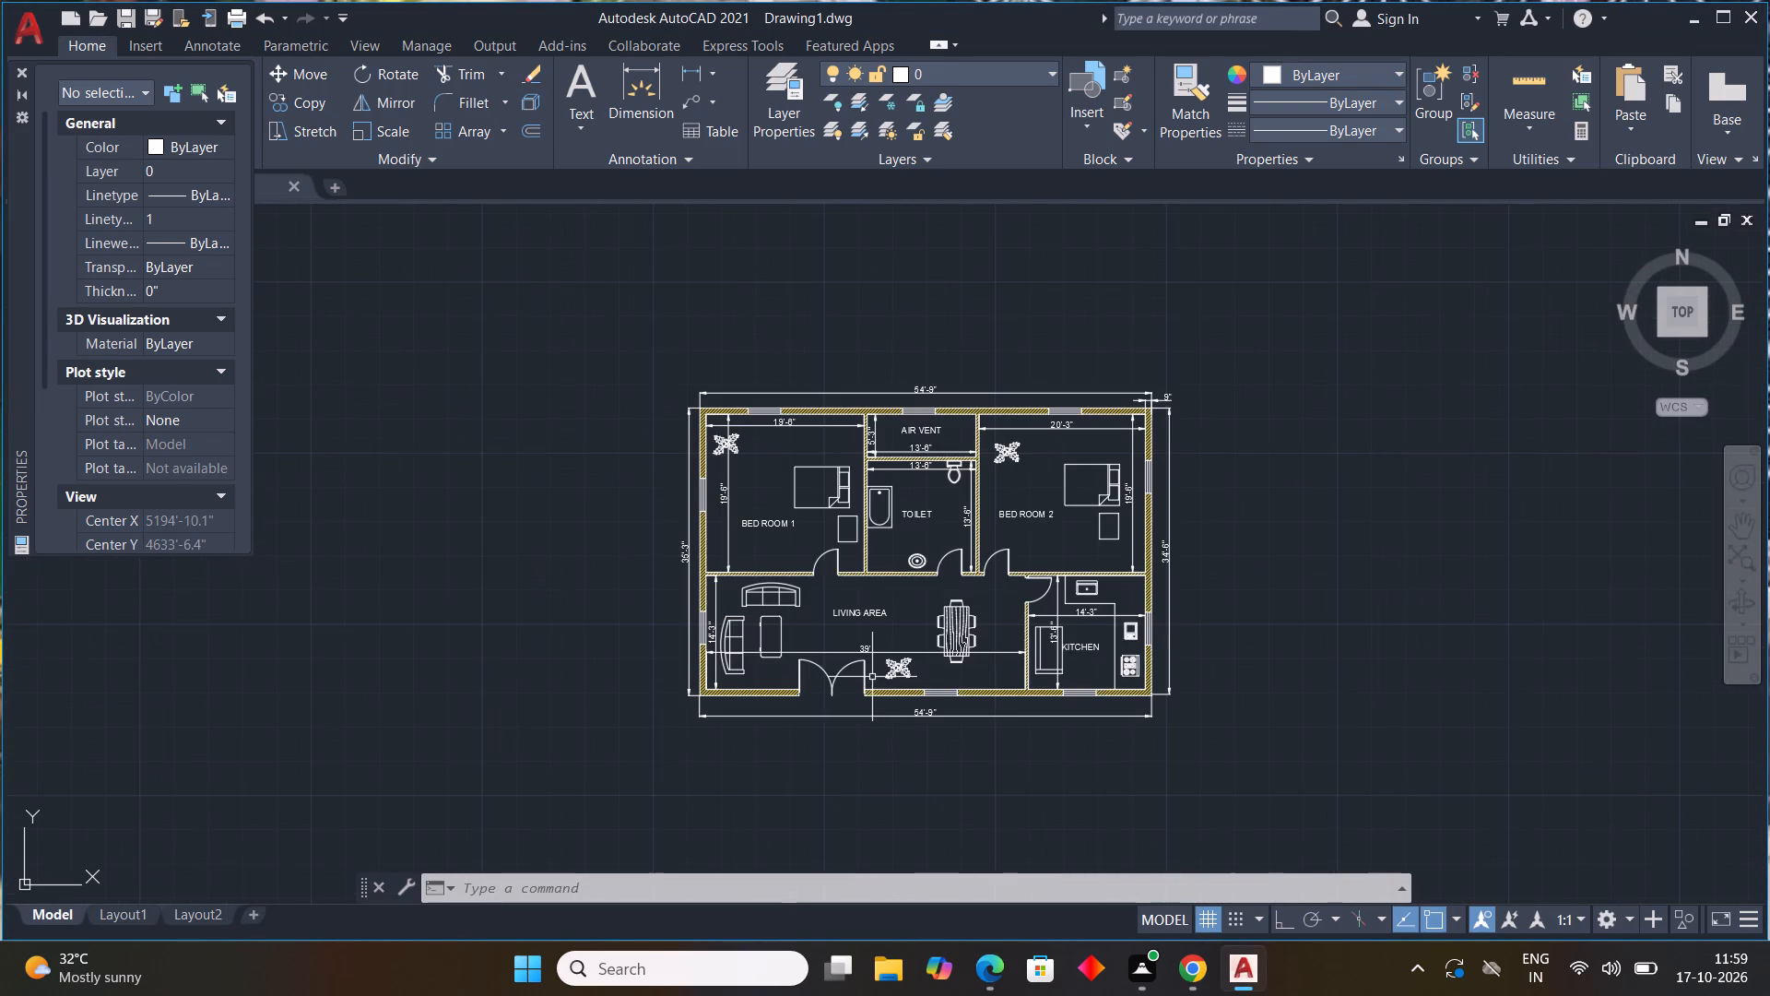
scroll(872, 677, up, 5)
scroll(872, 677, down, 4)
scroll(872, 677, up, 4)
scroll(872, 677, down, 4)
scroll(872, 677, up, 2)
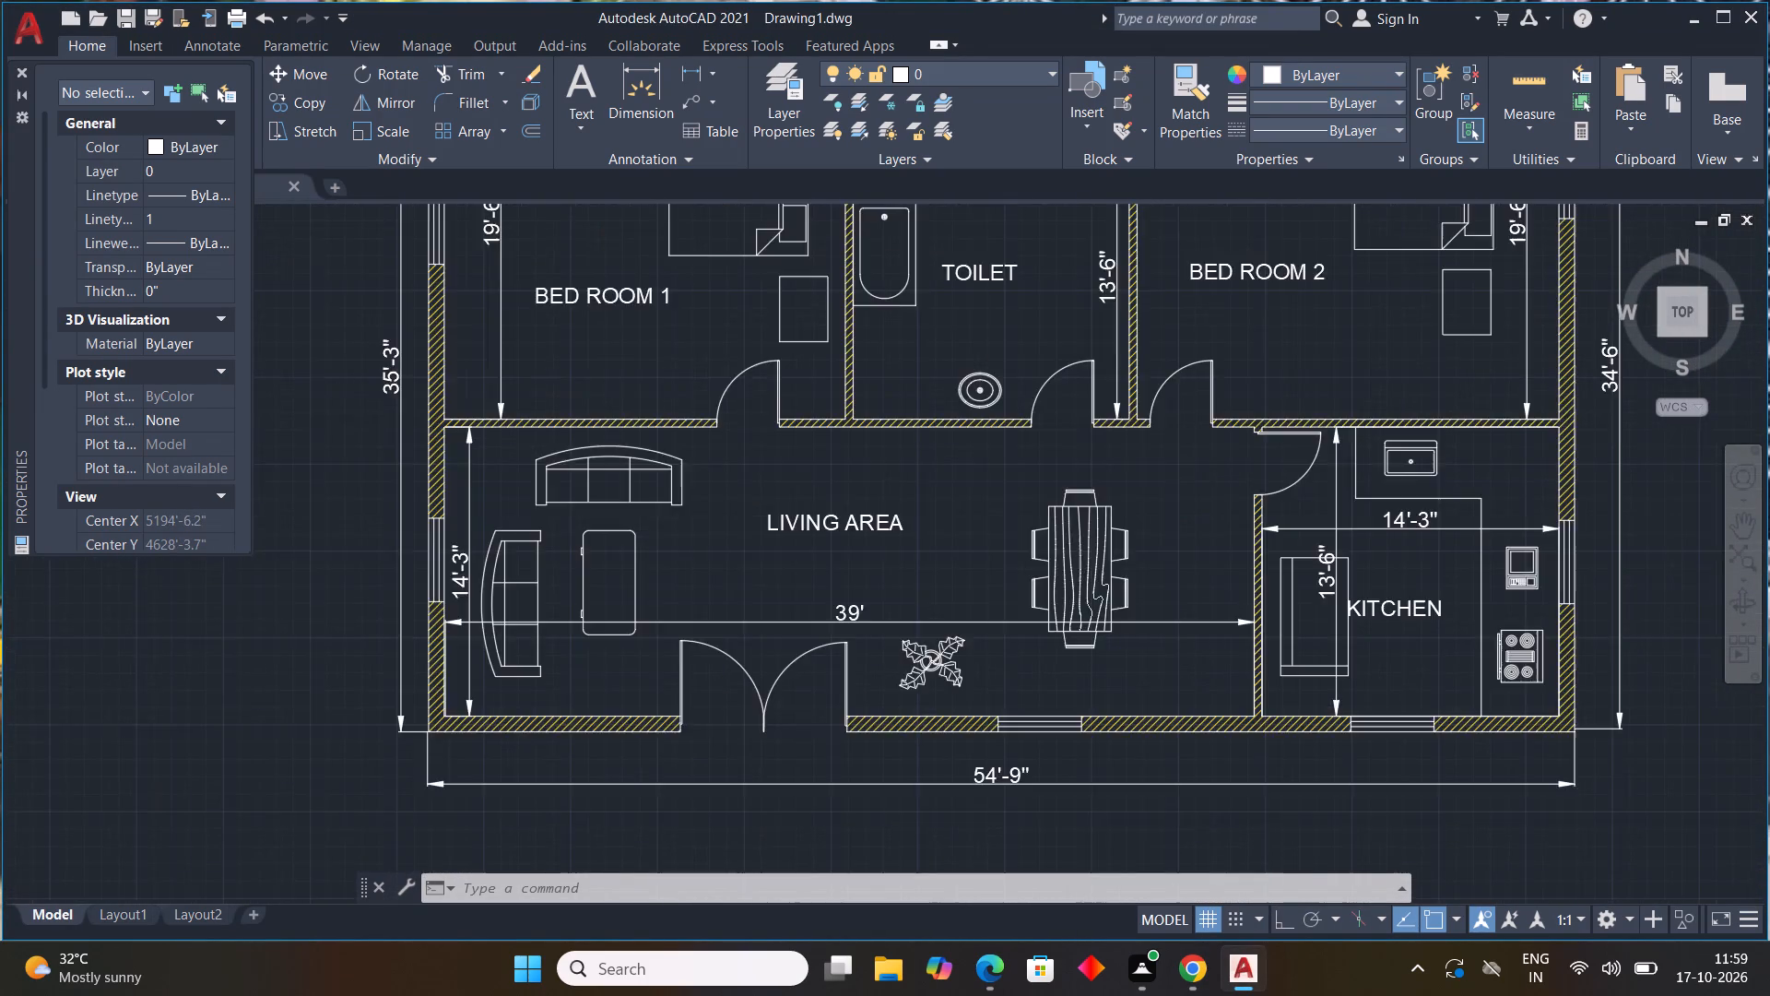
scroll(876, 678, down, 4)
scroll(882, 682, up, 3)
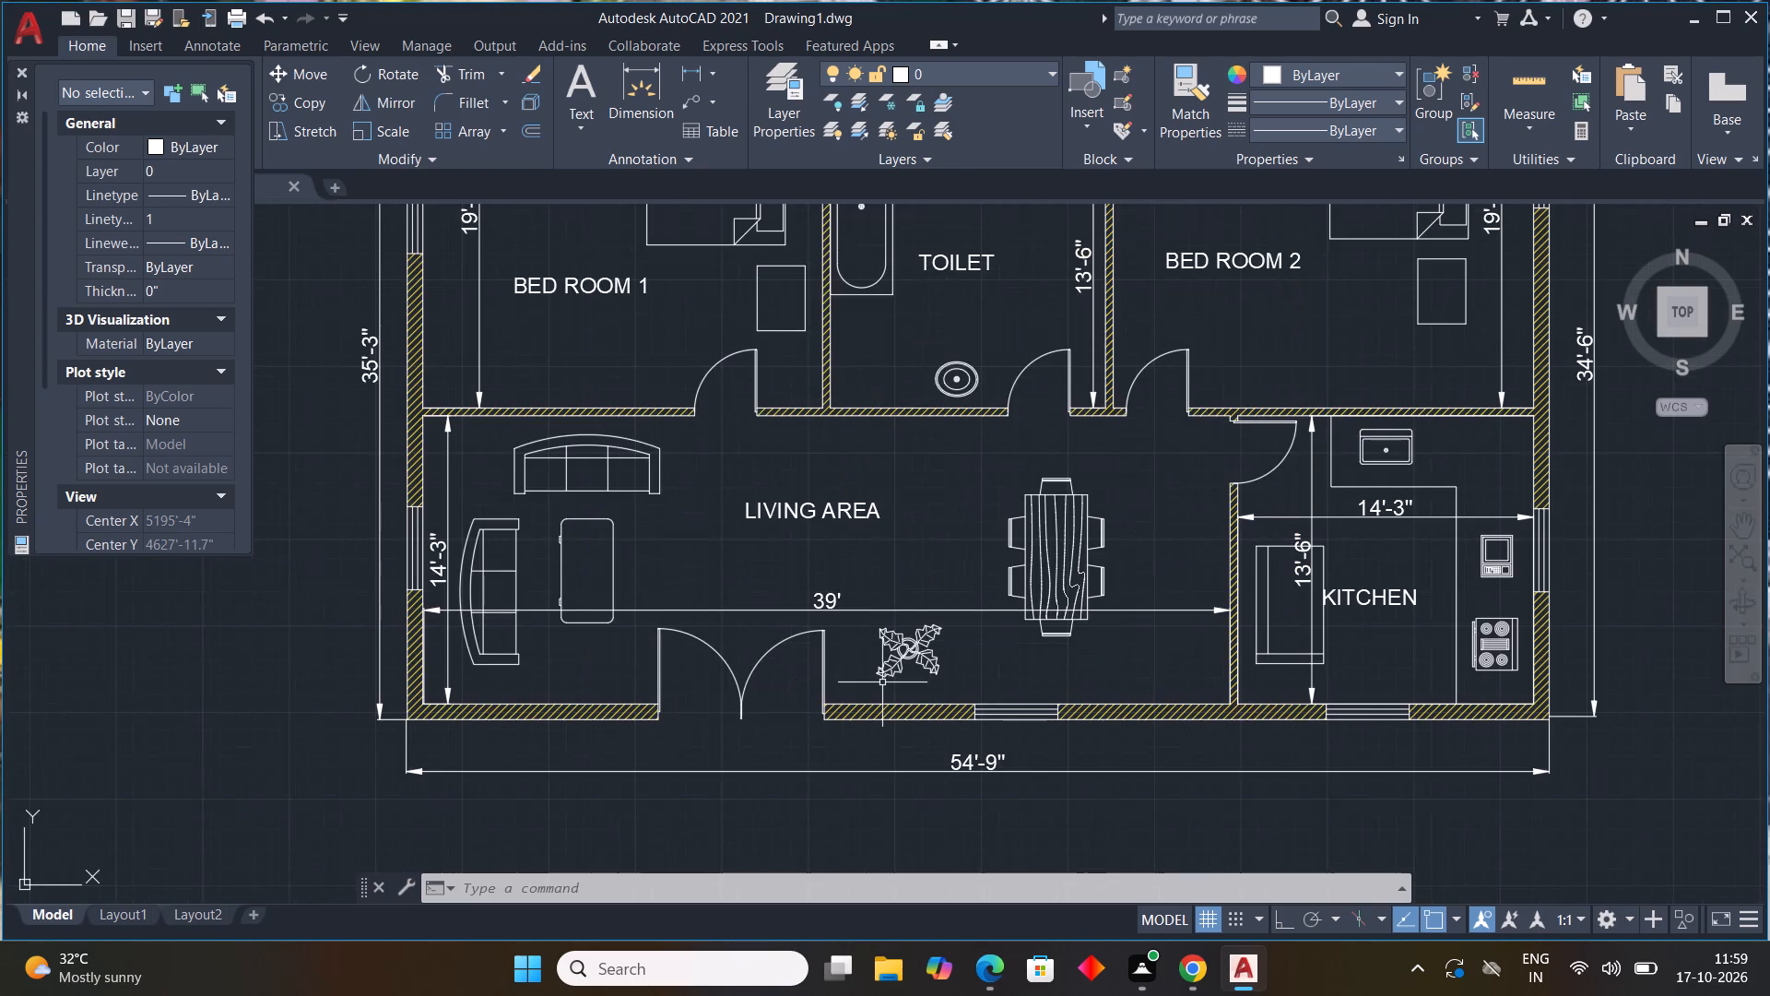
scroll(882, 682, down, 2)
scroll(882, 682, up, 2)
middle_drag(885, 689, 847, 868)
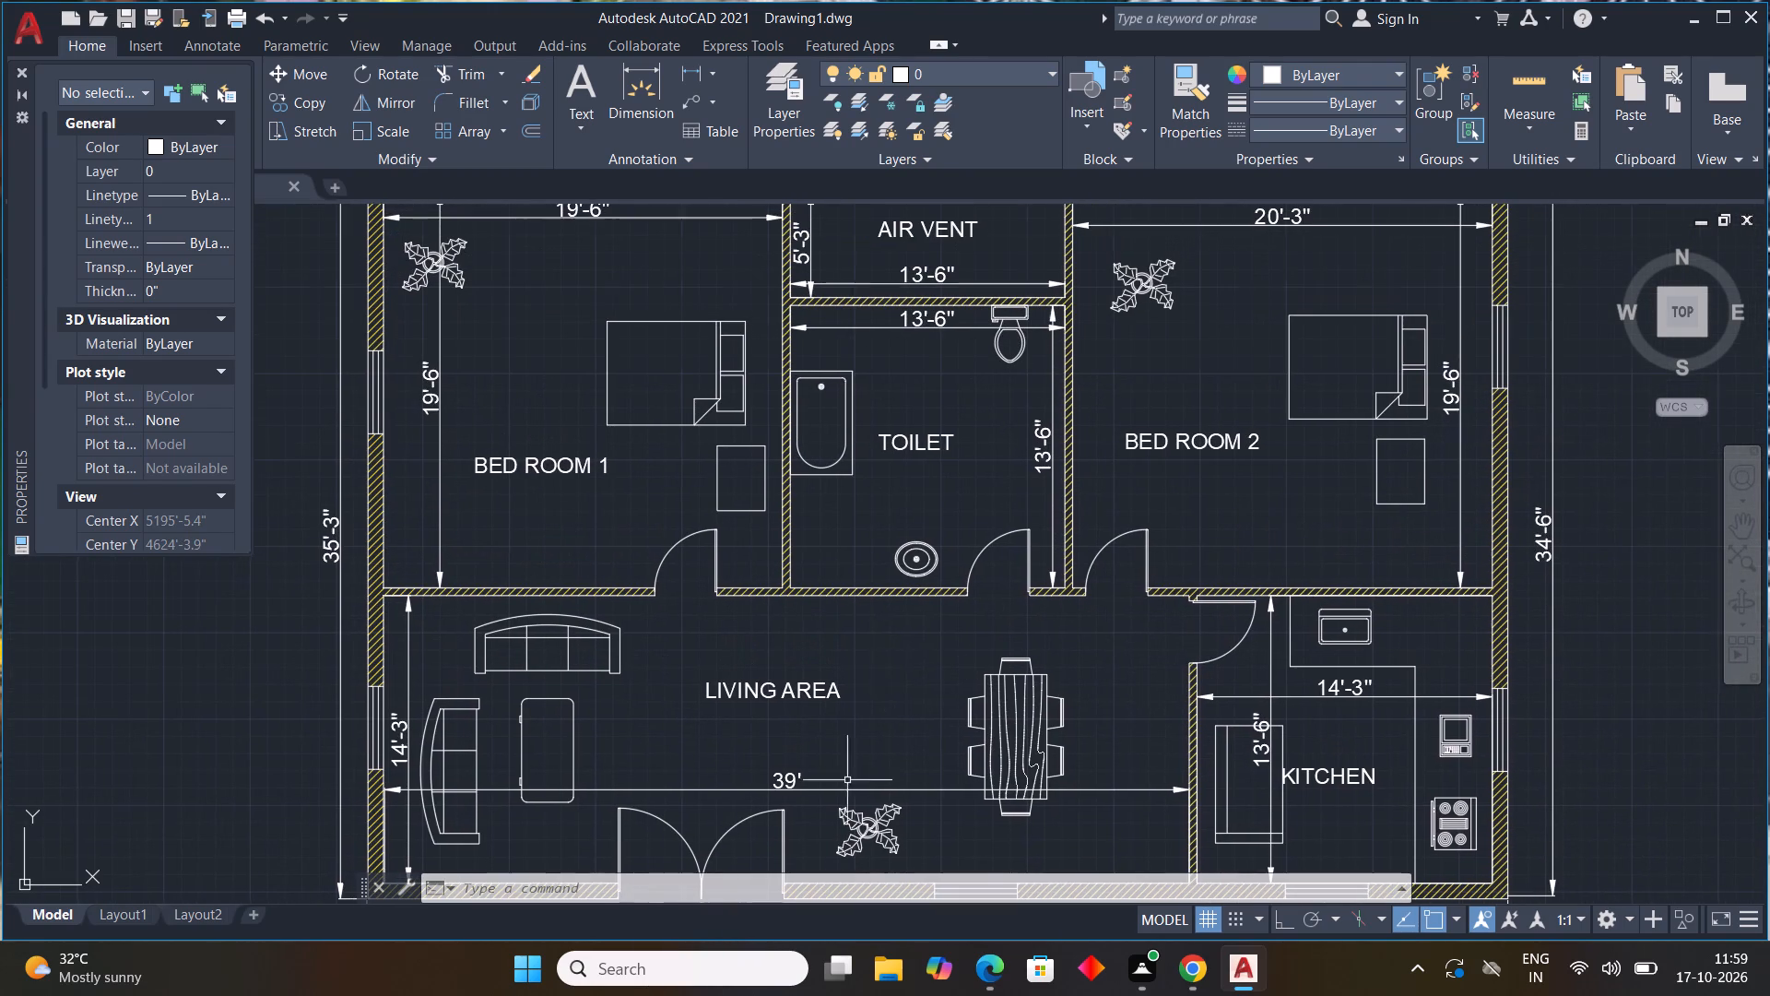
scroll(919, 616, down, 2)
scroll(919, 616, up, 1)
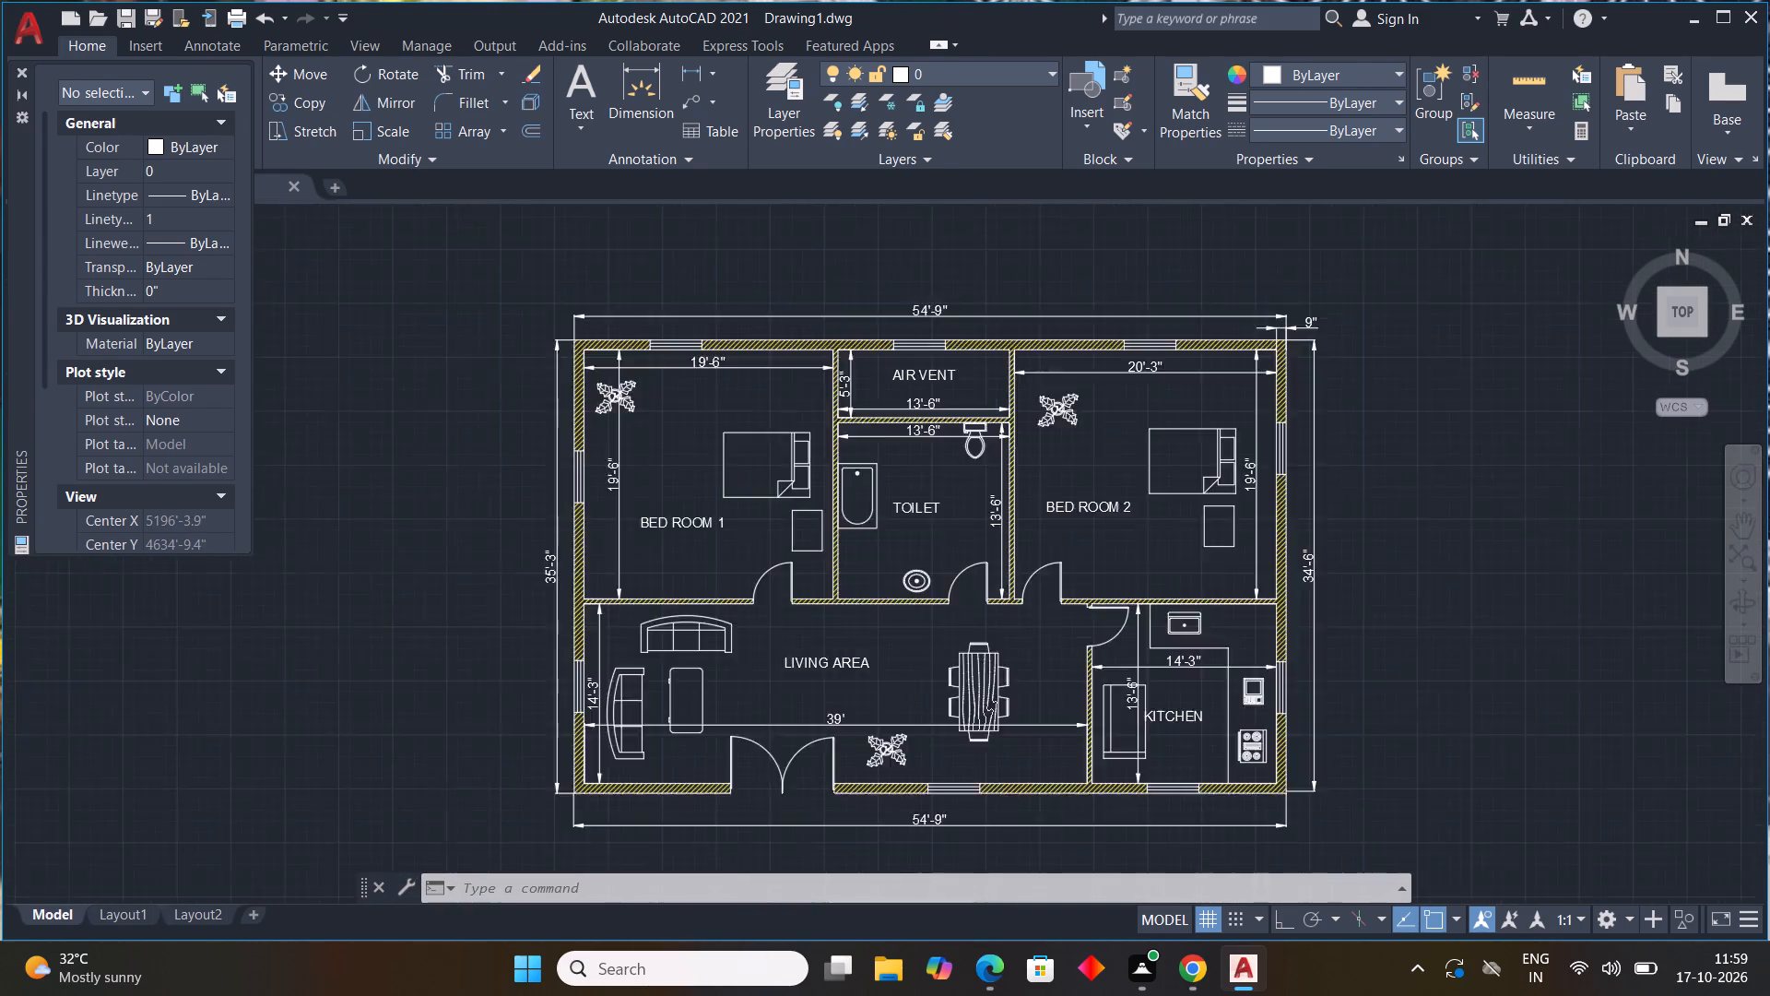
scroll(919, 616, up, 2)
scroll(910, 616, down, 3)
scroll(910, 619, up, 1)
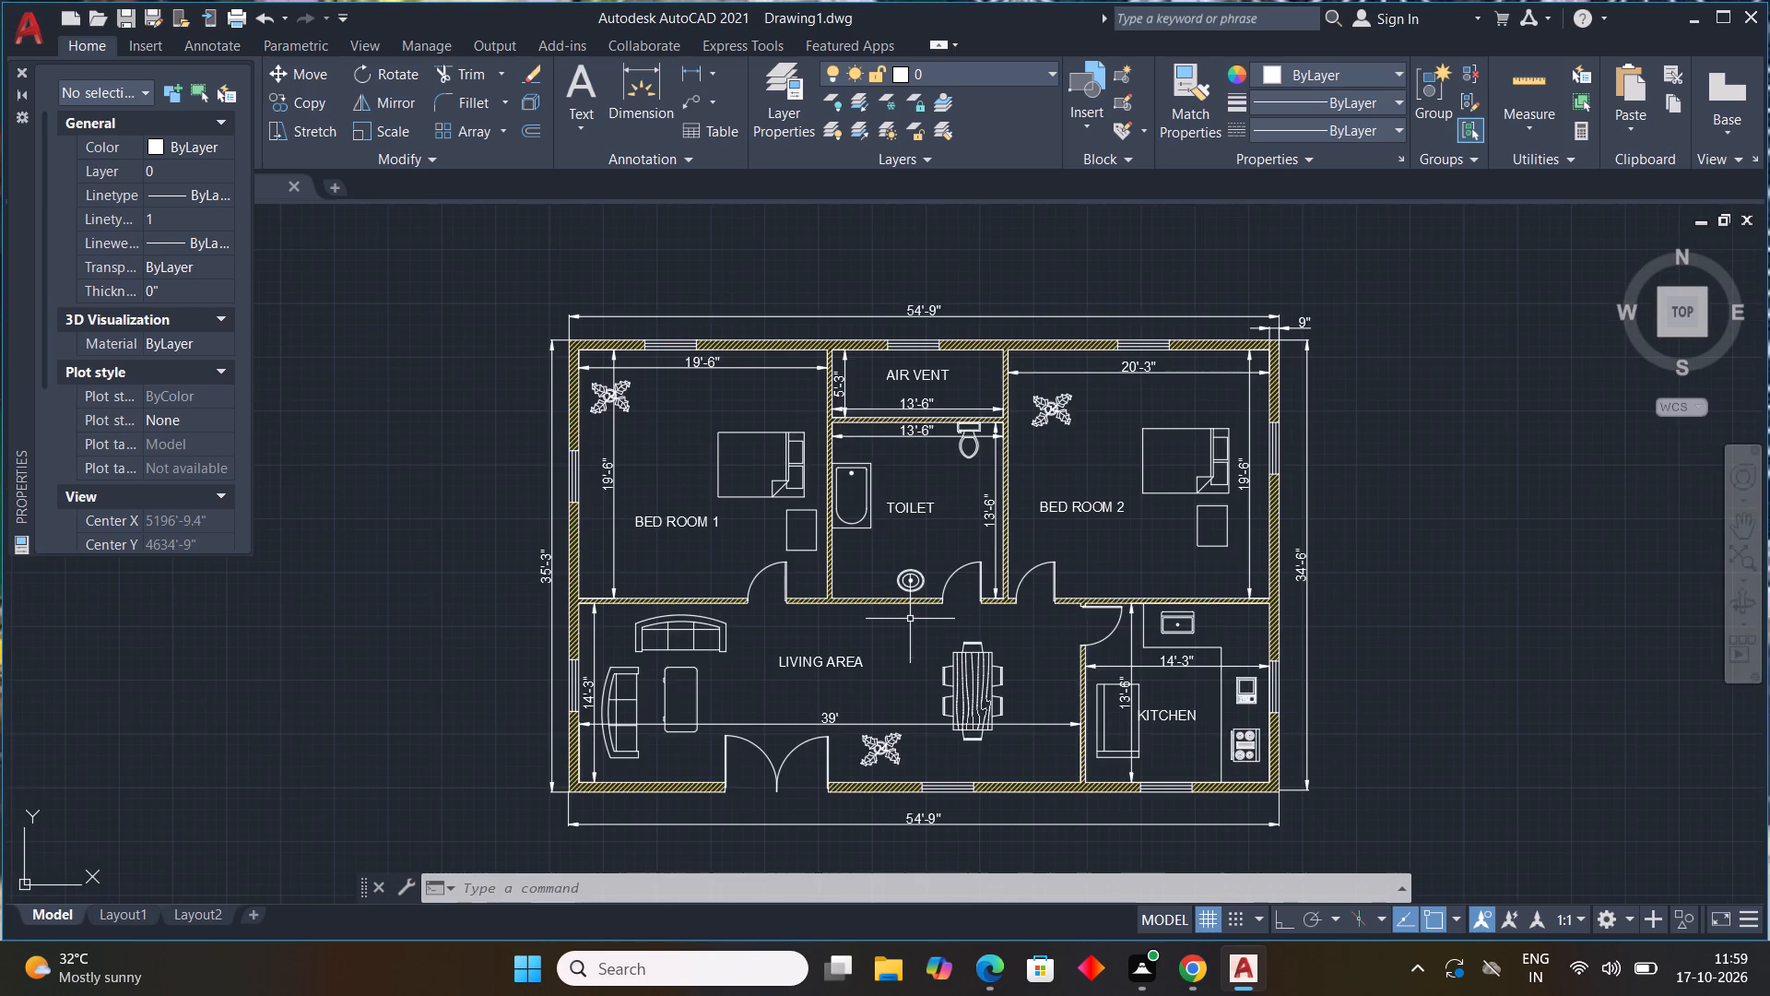
scroll(910, 619, up, 3)
scroll(910, 619, down, 4)
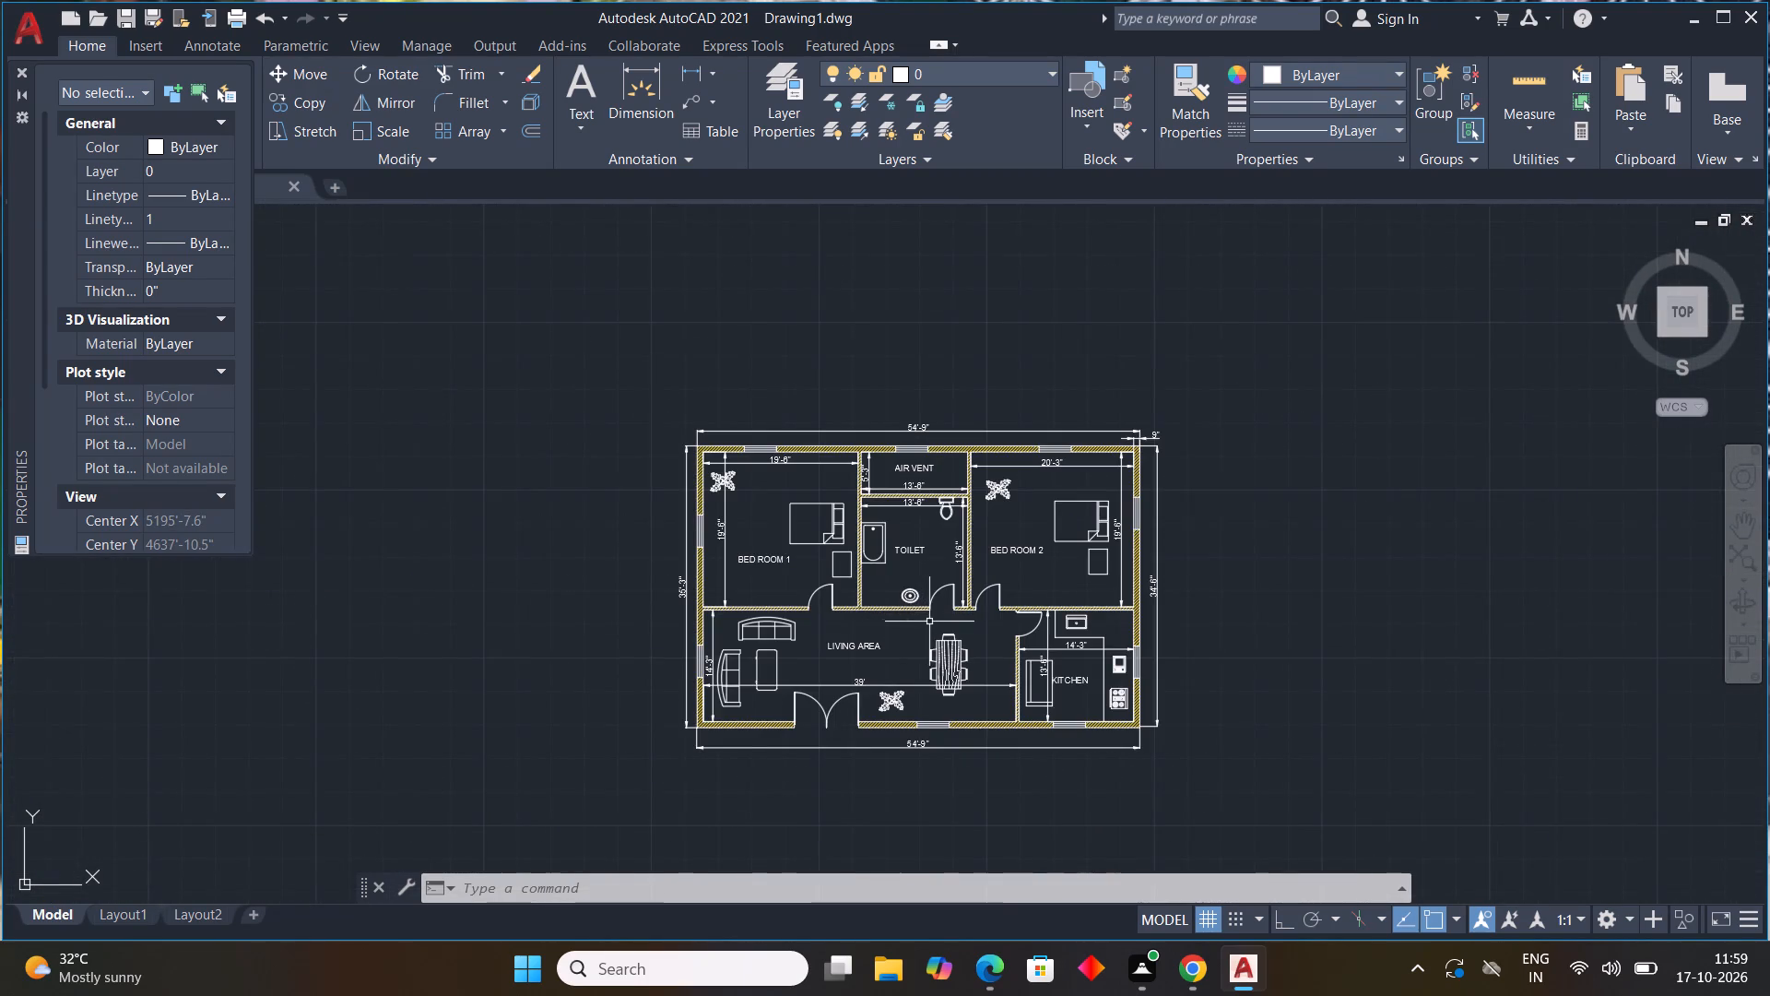
scroll(930, 622, up, 3)
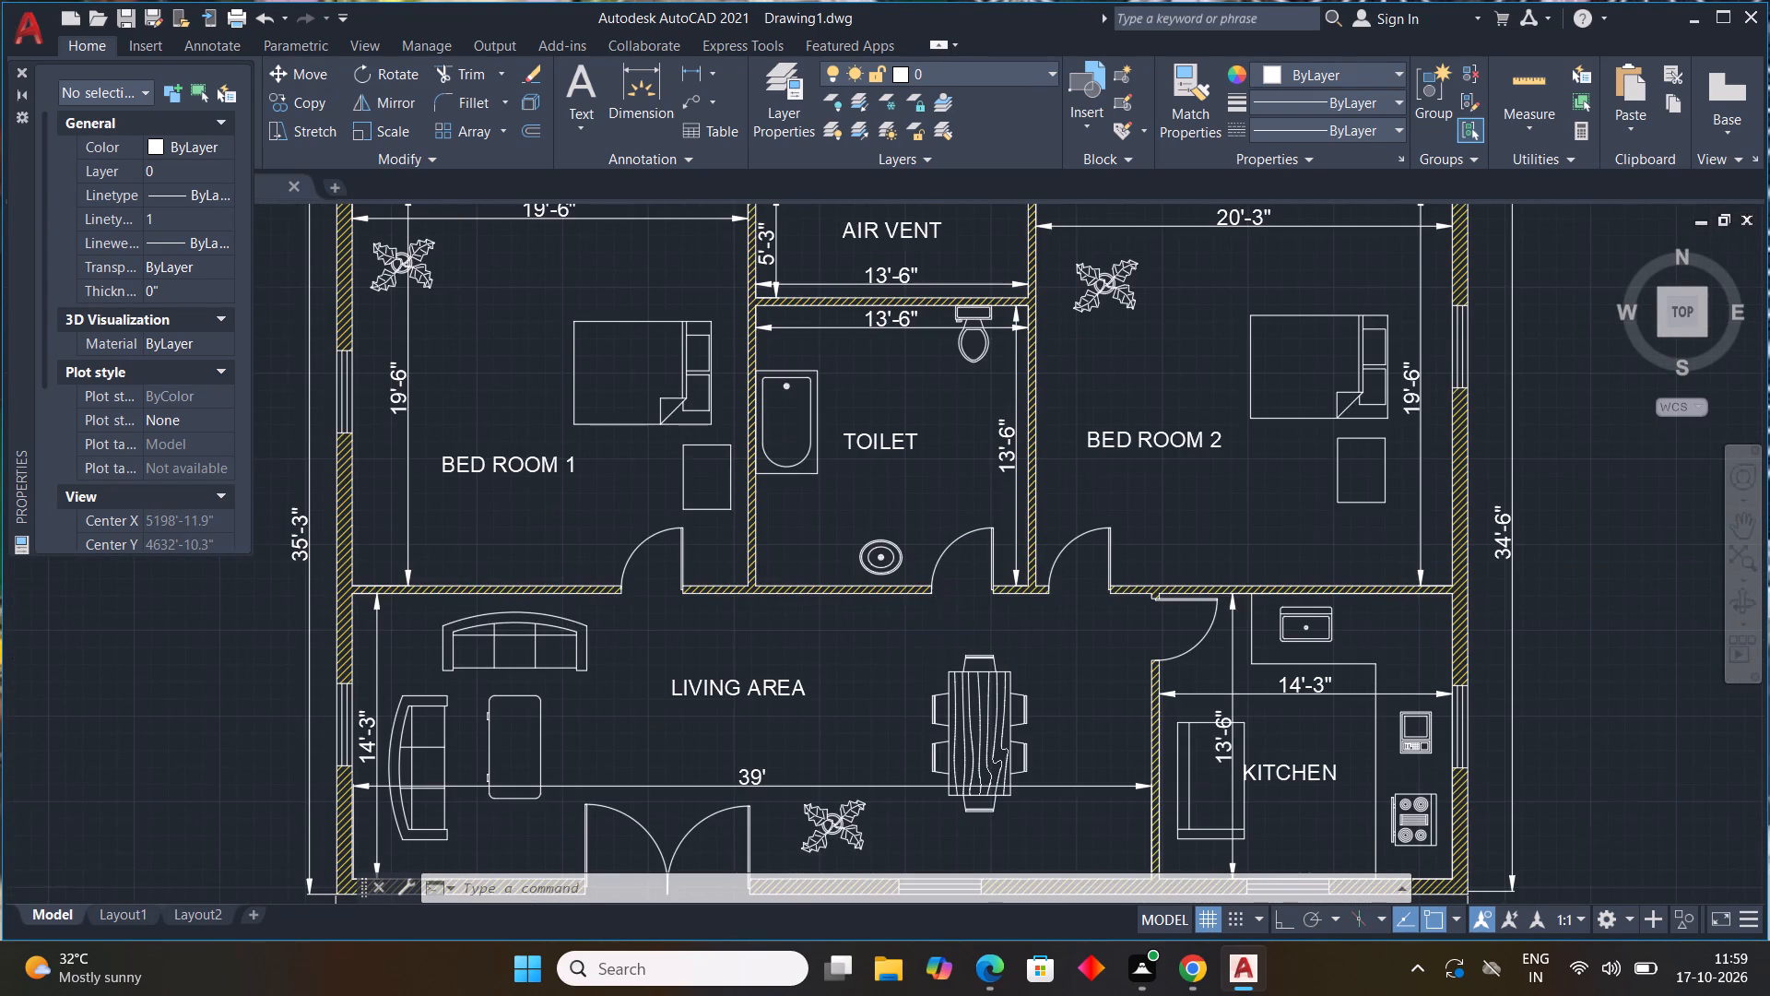
scroll(938, 643, down, 2)
scroll(939, 644, up, 1)
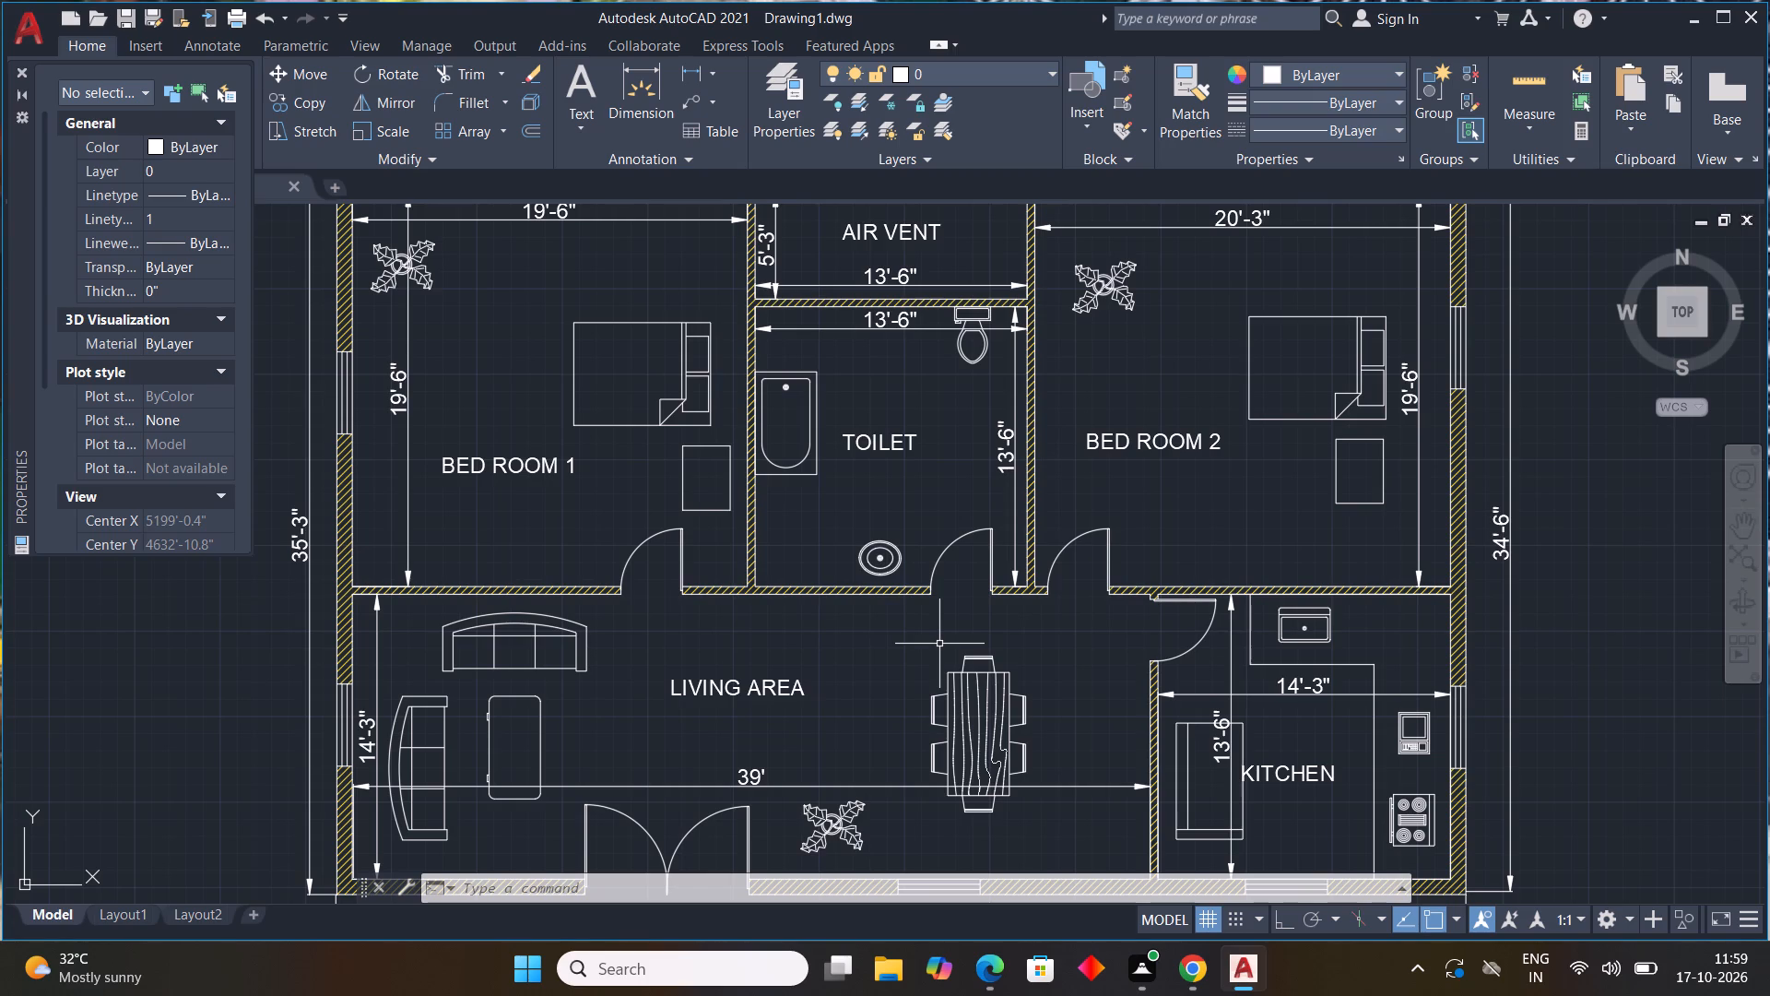
scroll(1540, 708, down, 2)
scroll(1354, 659, up, 3)
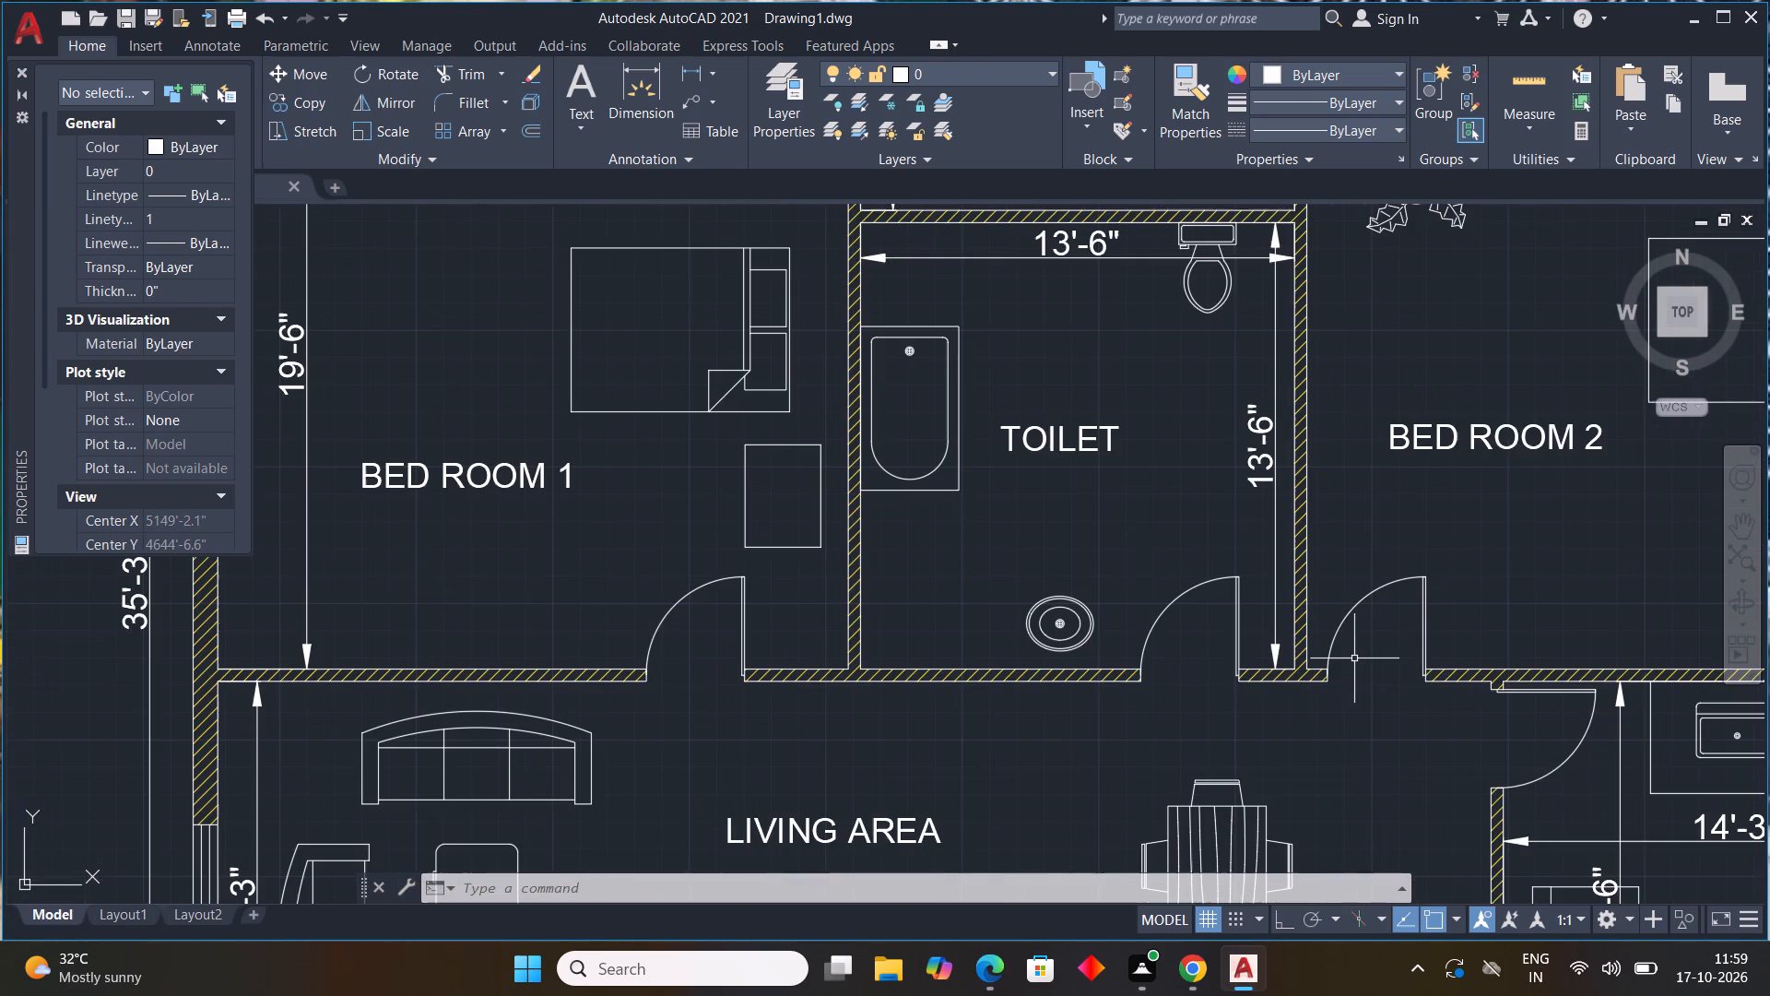
Save the drawing in Documents as an AutoCAD 2018 drawing named TASK 38.
key(ctrl+s)
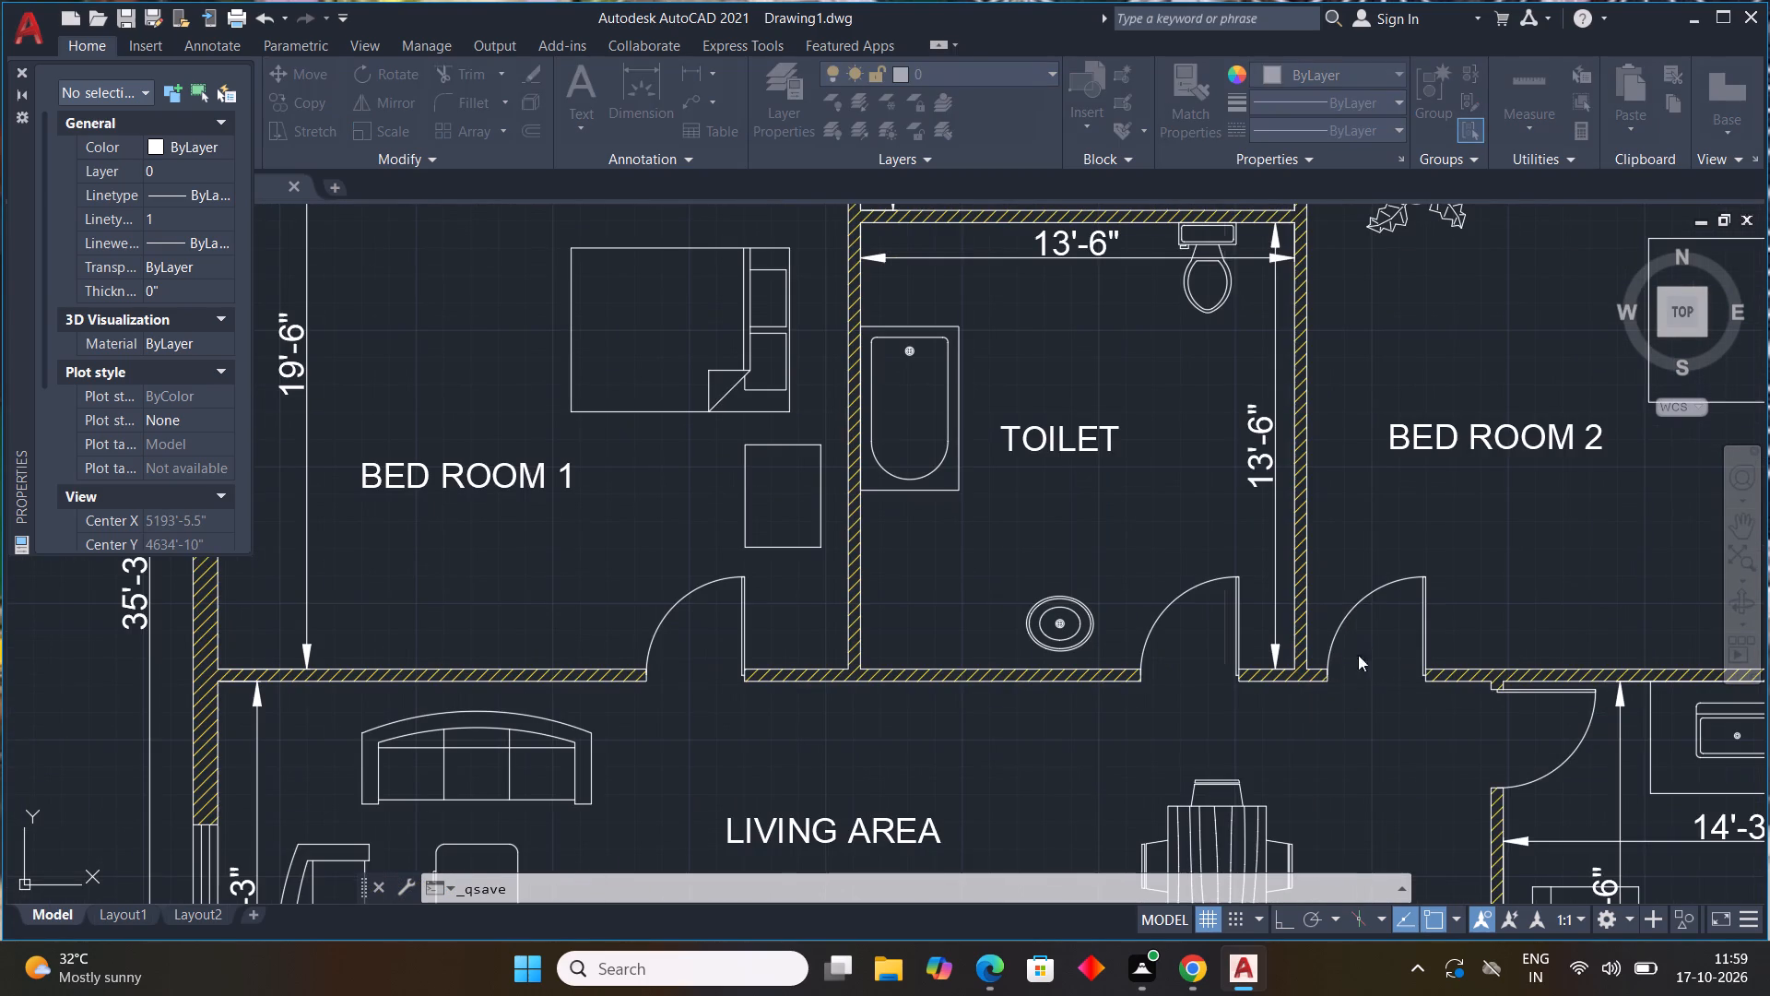
drag(961, 698, 608, 672)
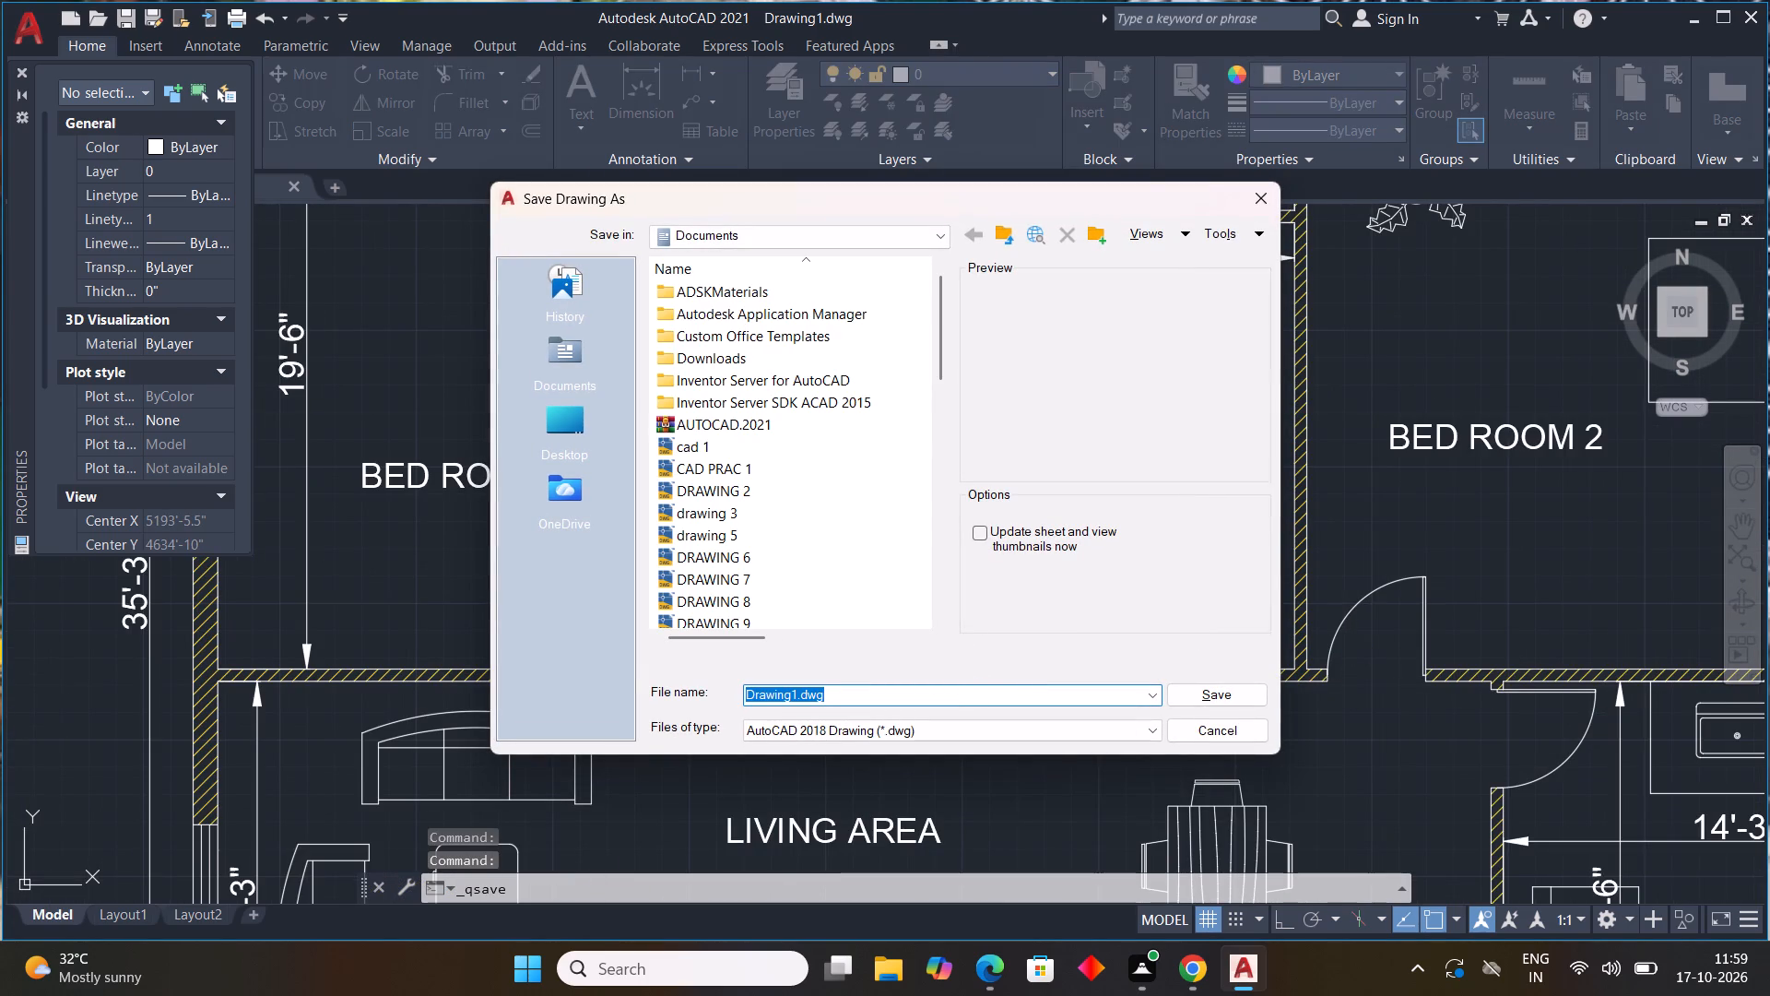
drag(608, 672, 608, 672)
key(t)
text(ASK)
key(space)
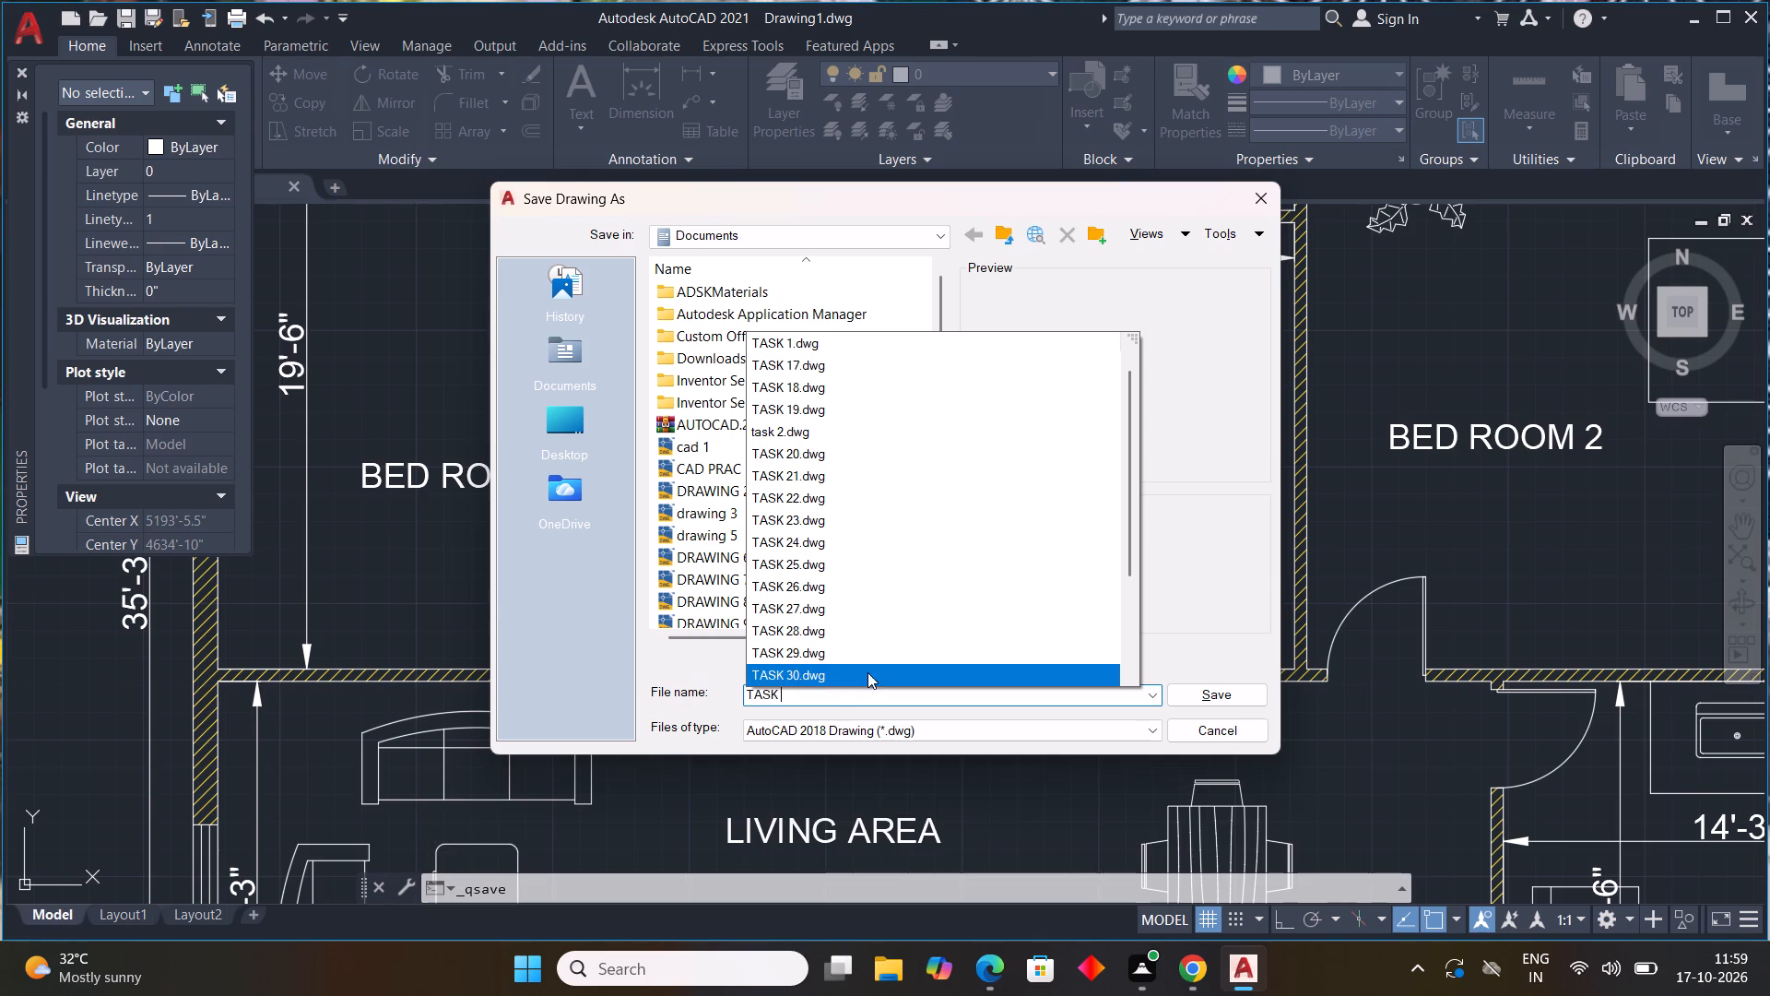
scroll(867, 672, down, 7)
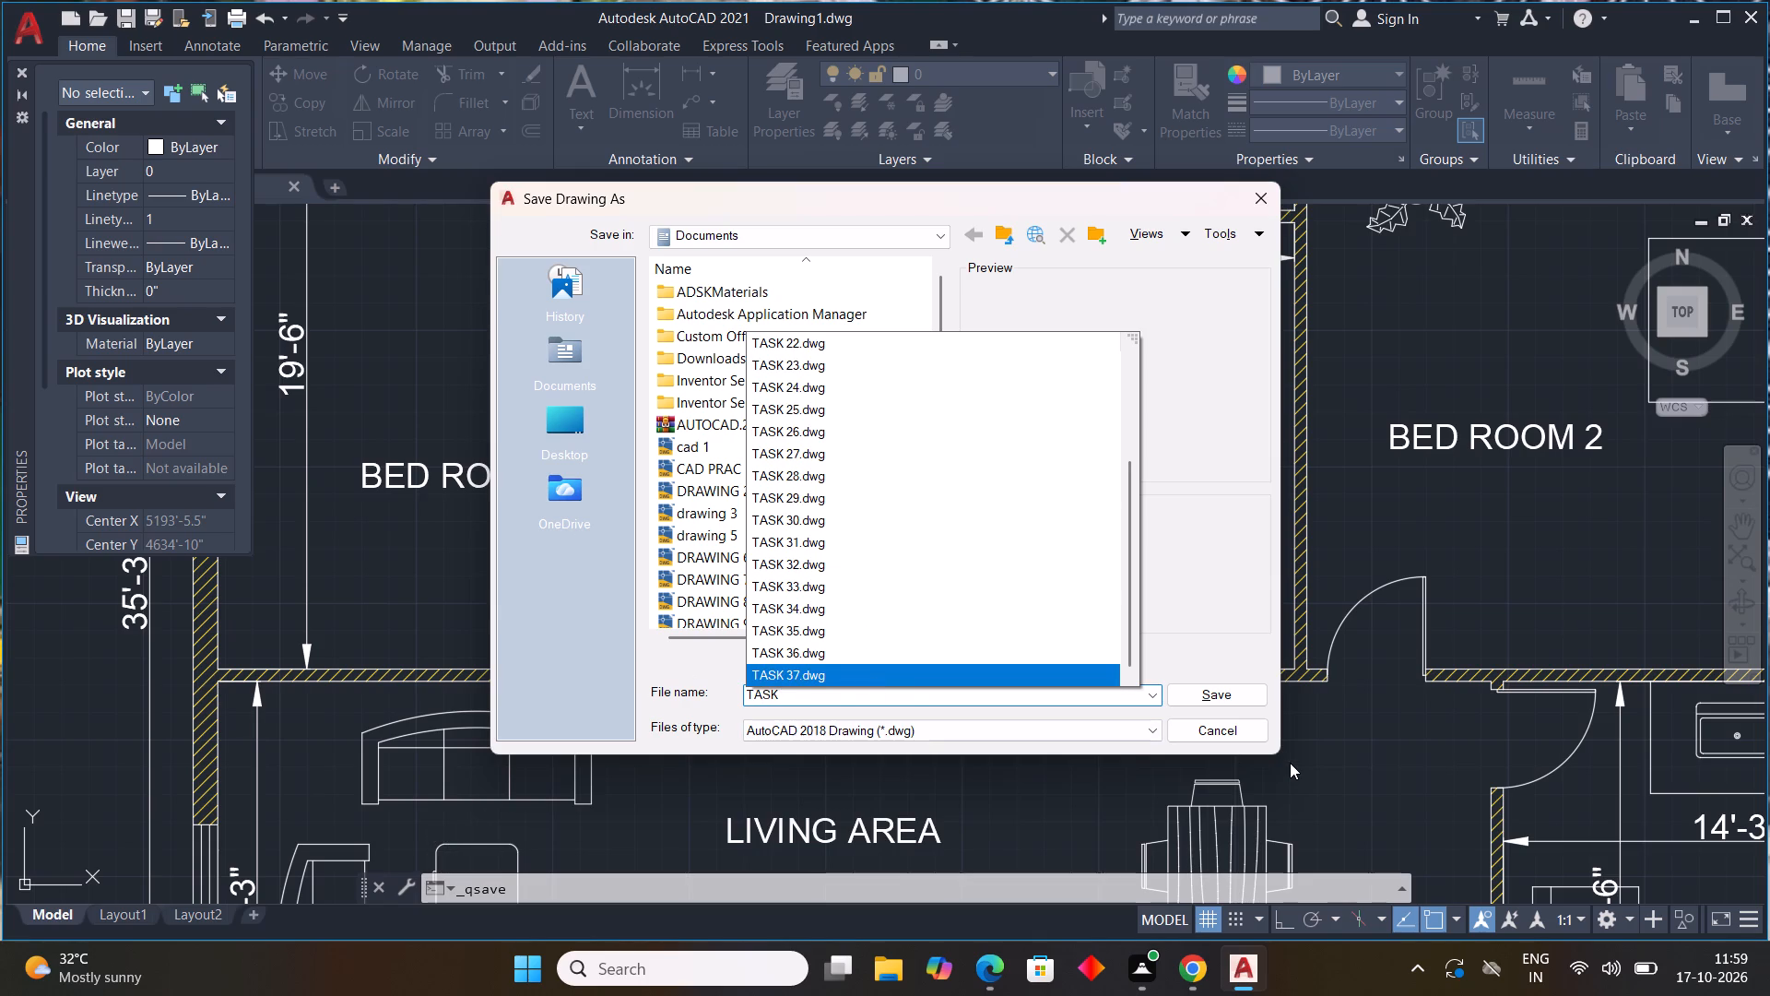
key(3)
key(8)
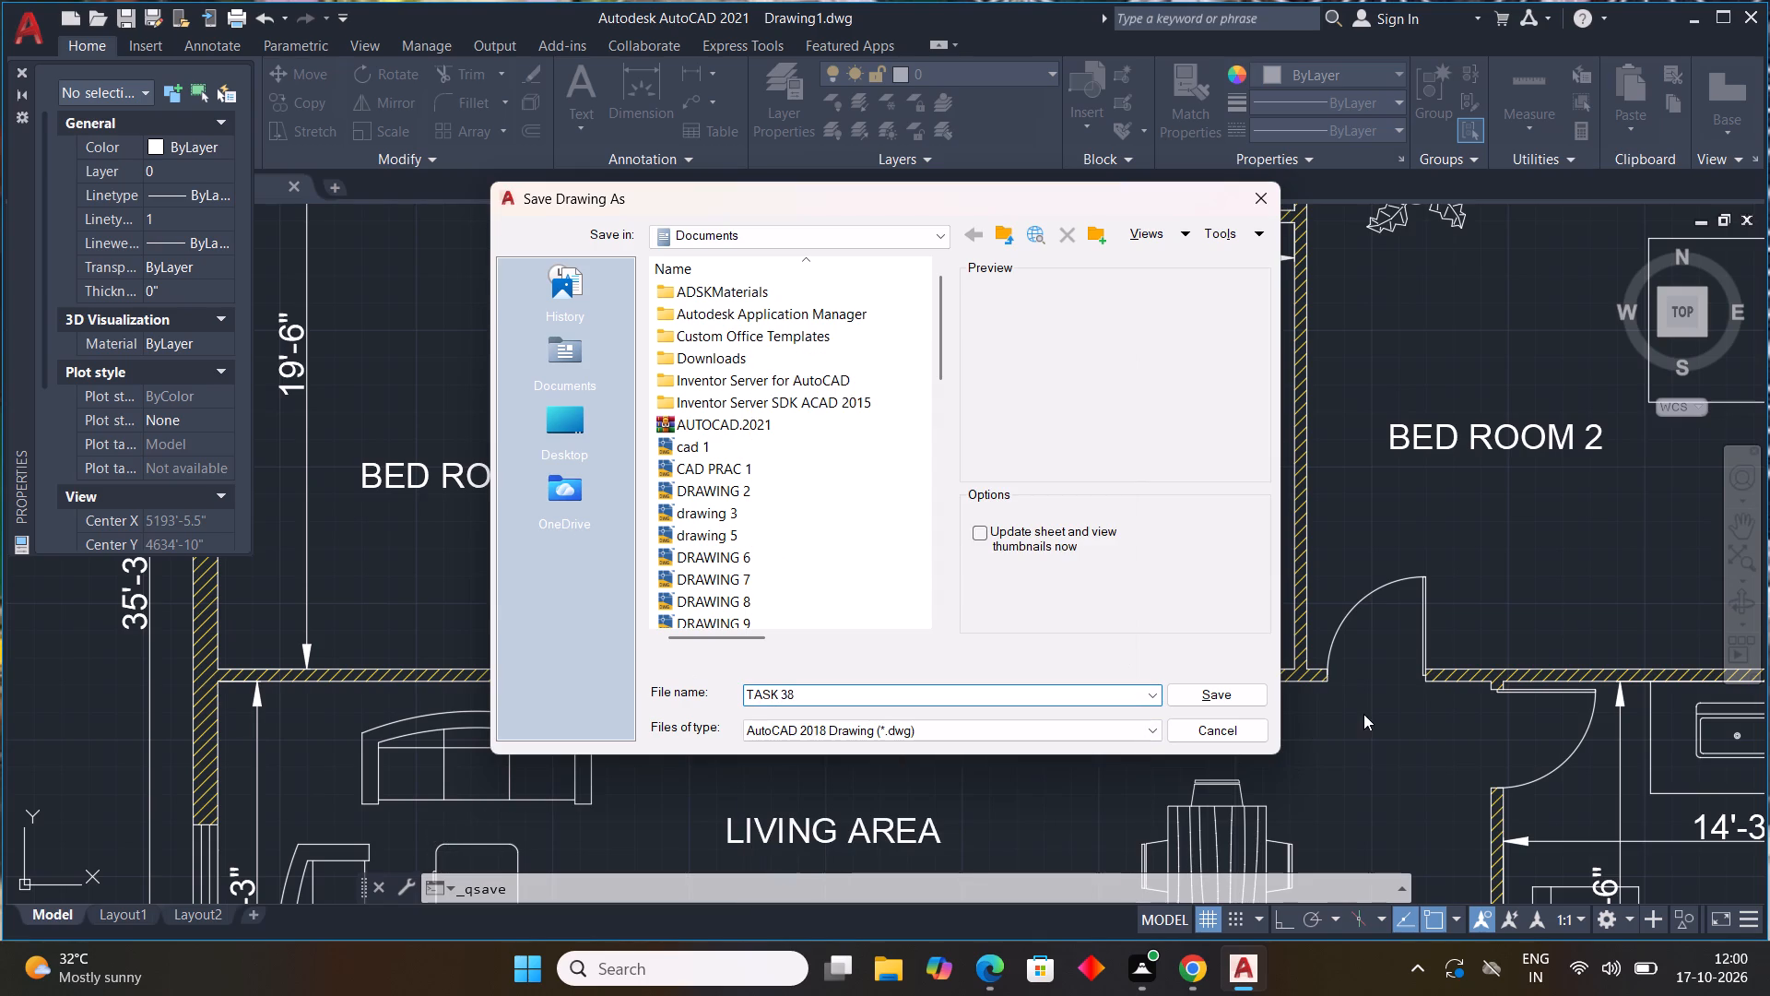
click(1245, 696)
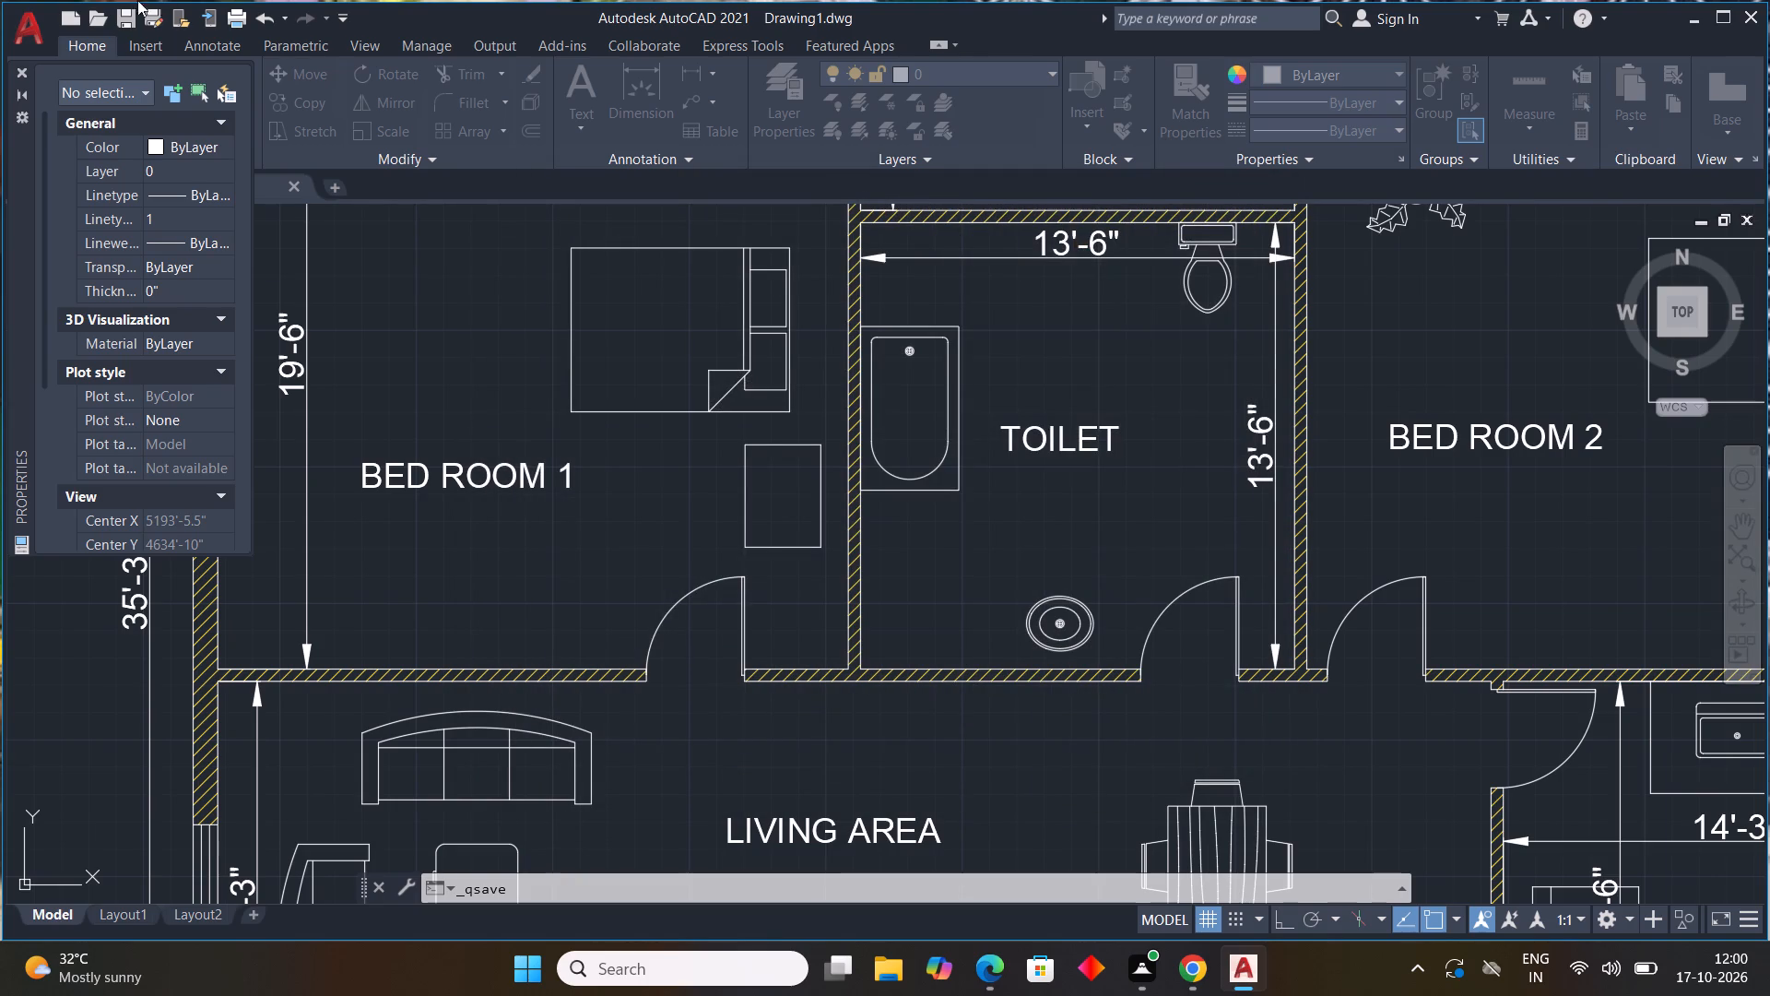
Use Save As to save the drawing again under the name TASK 38, replacing the existing file in Documents.
click(19, 28)
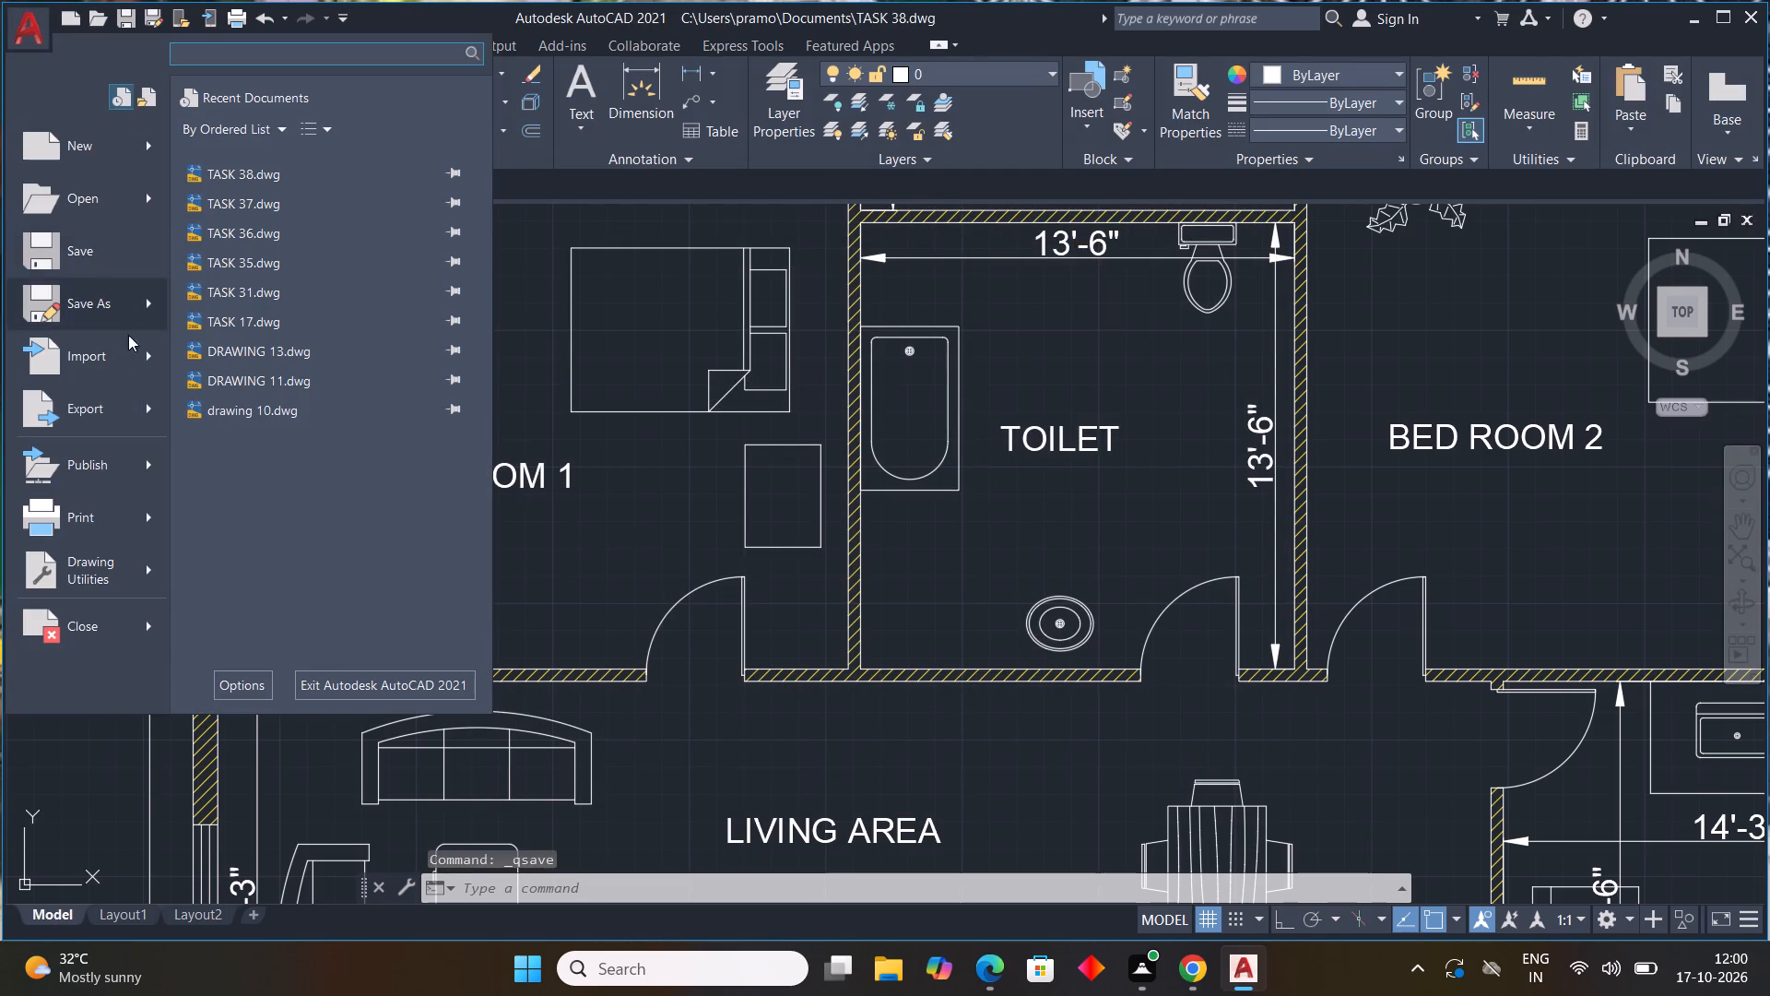
click(140, 307)
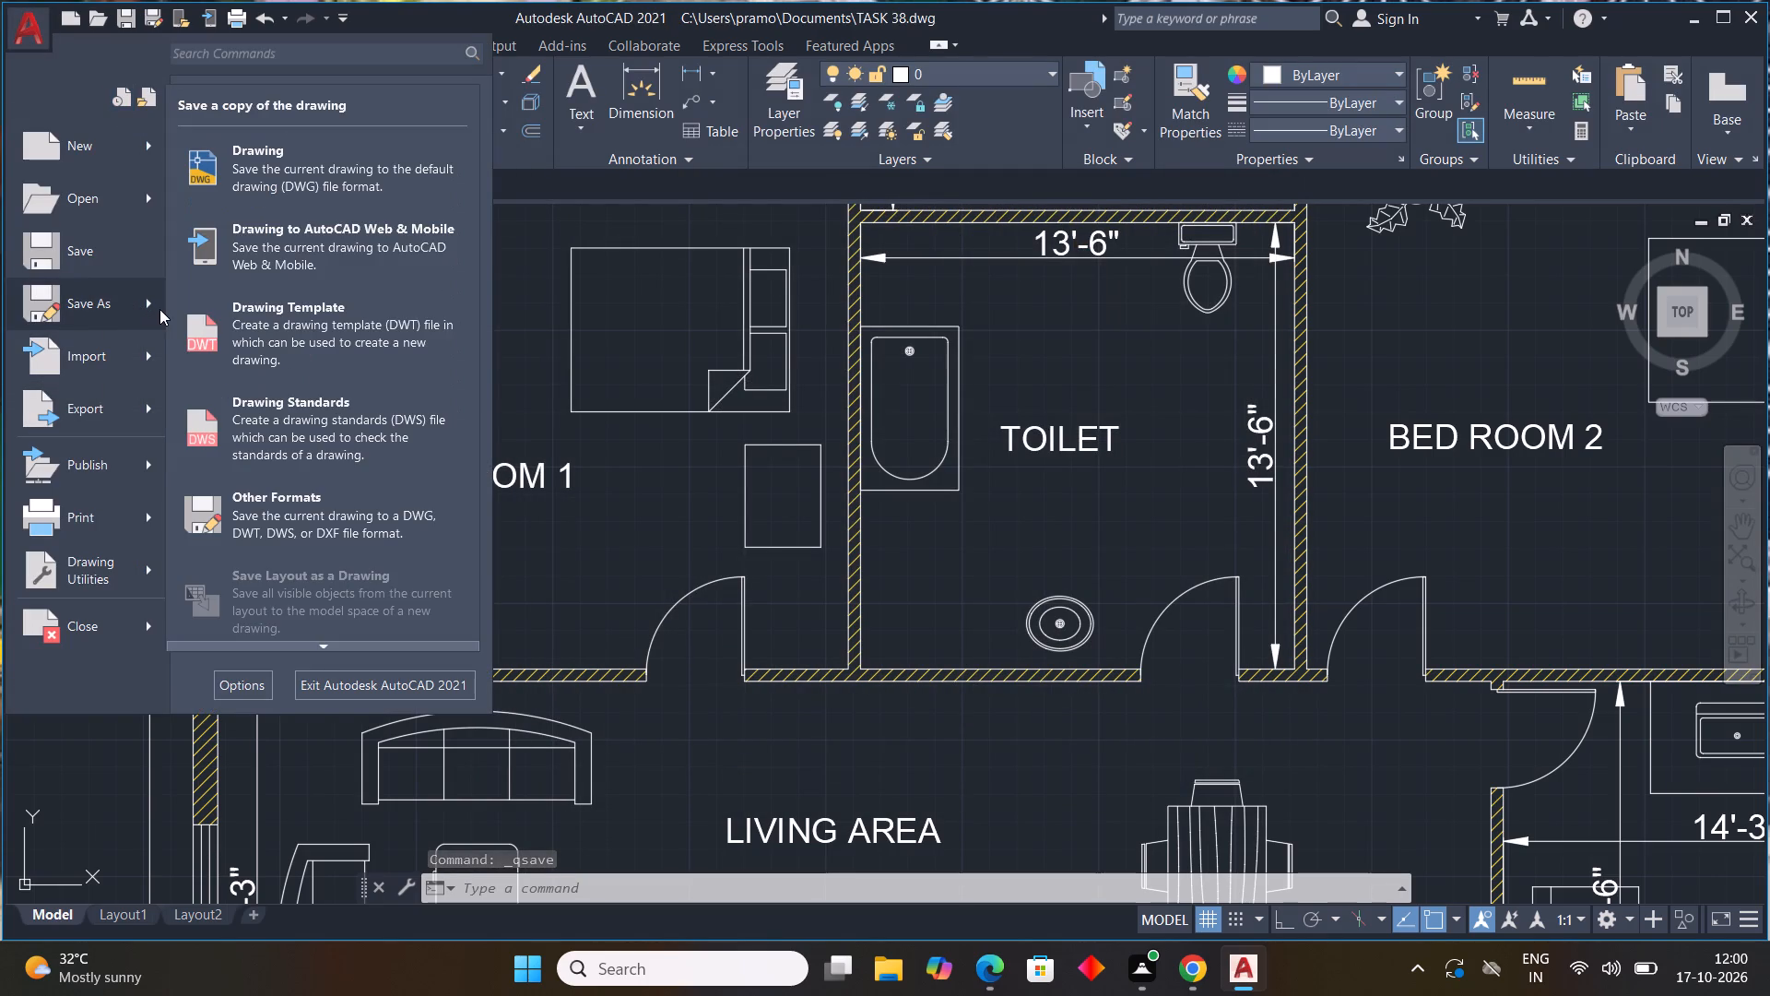
double_click(82, 301)
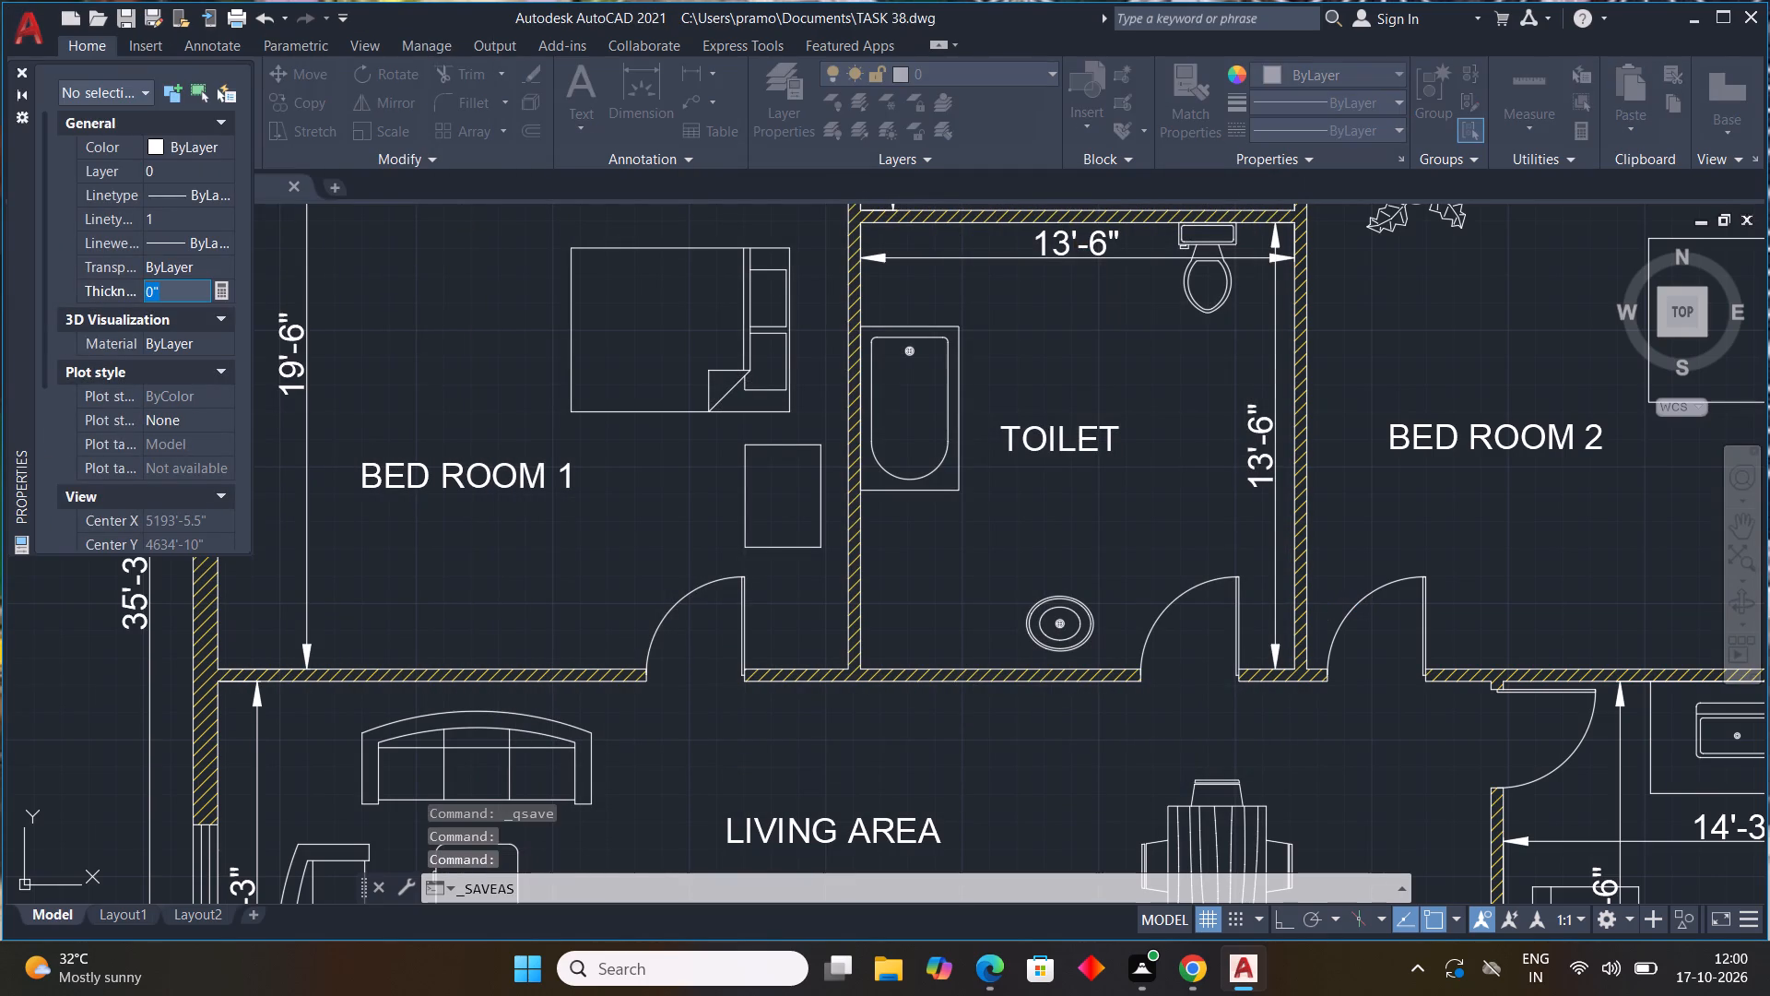
click(1233, 694)
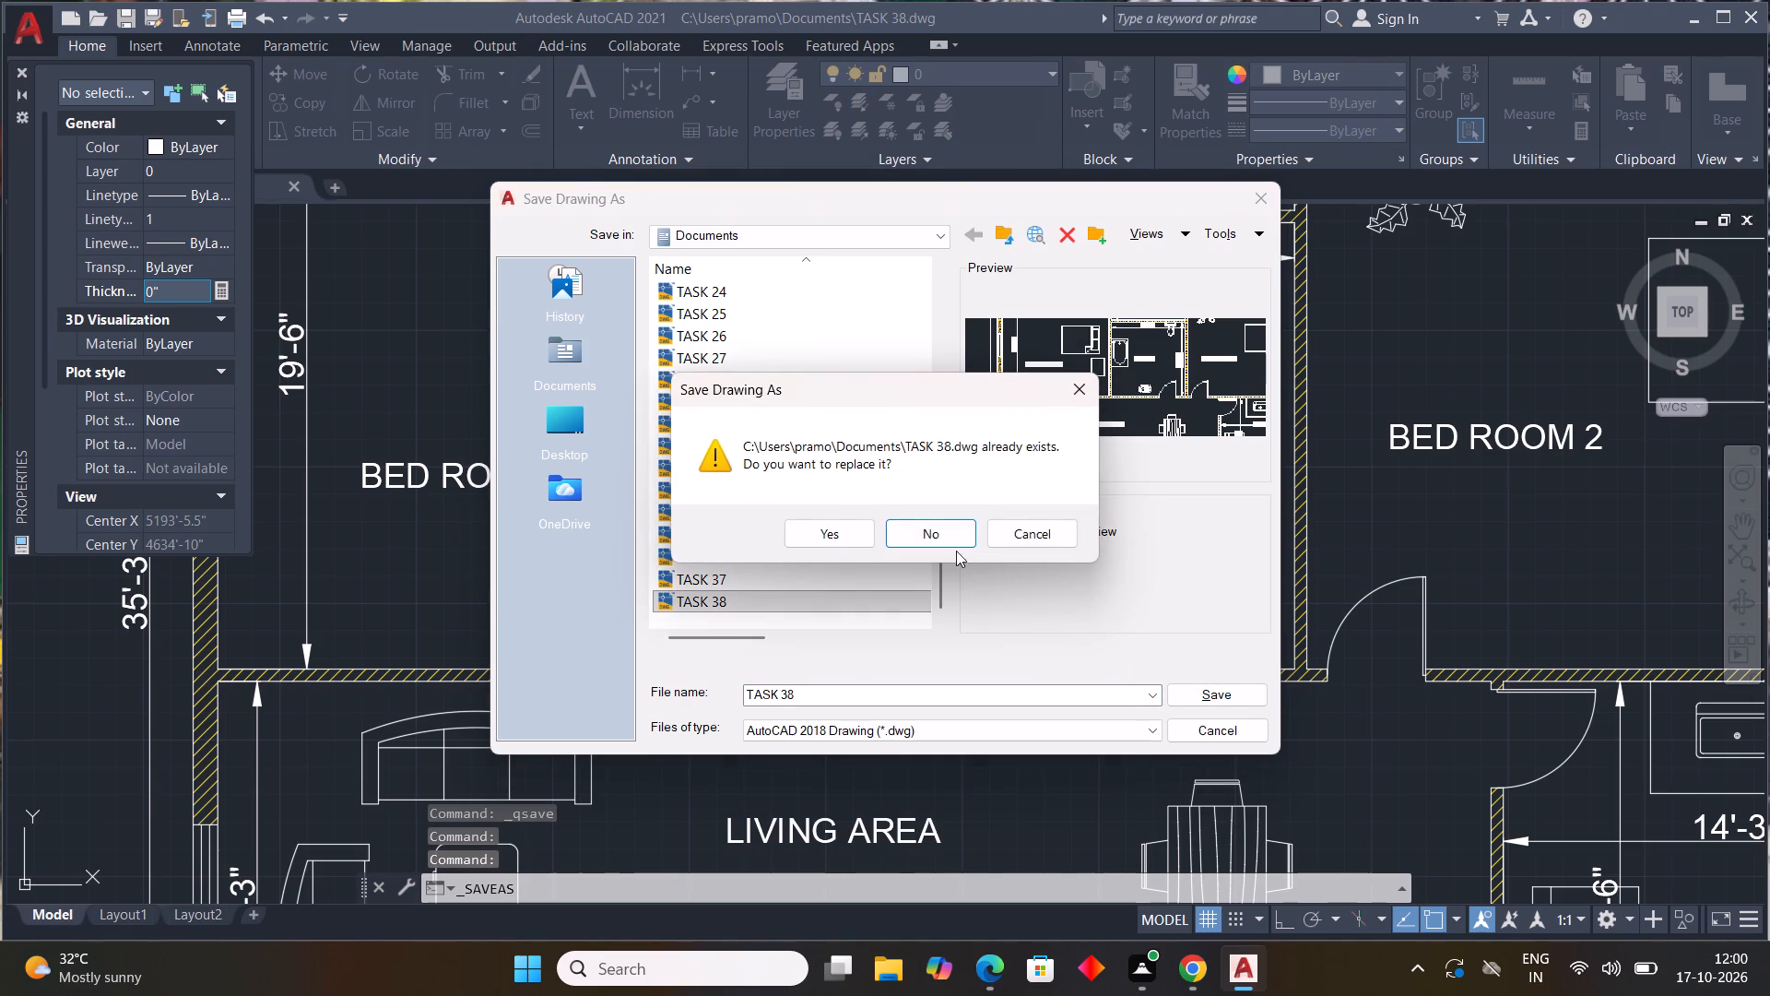
click(846, 525)
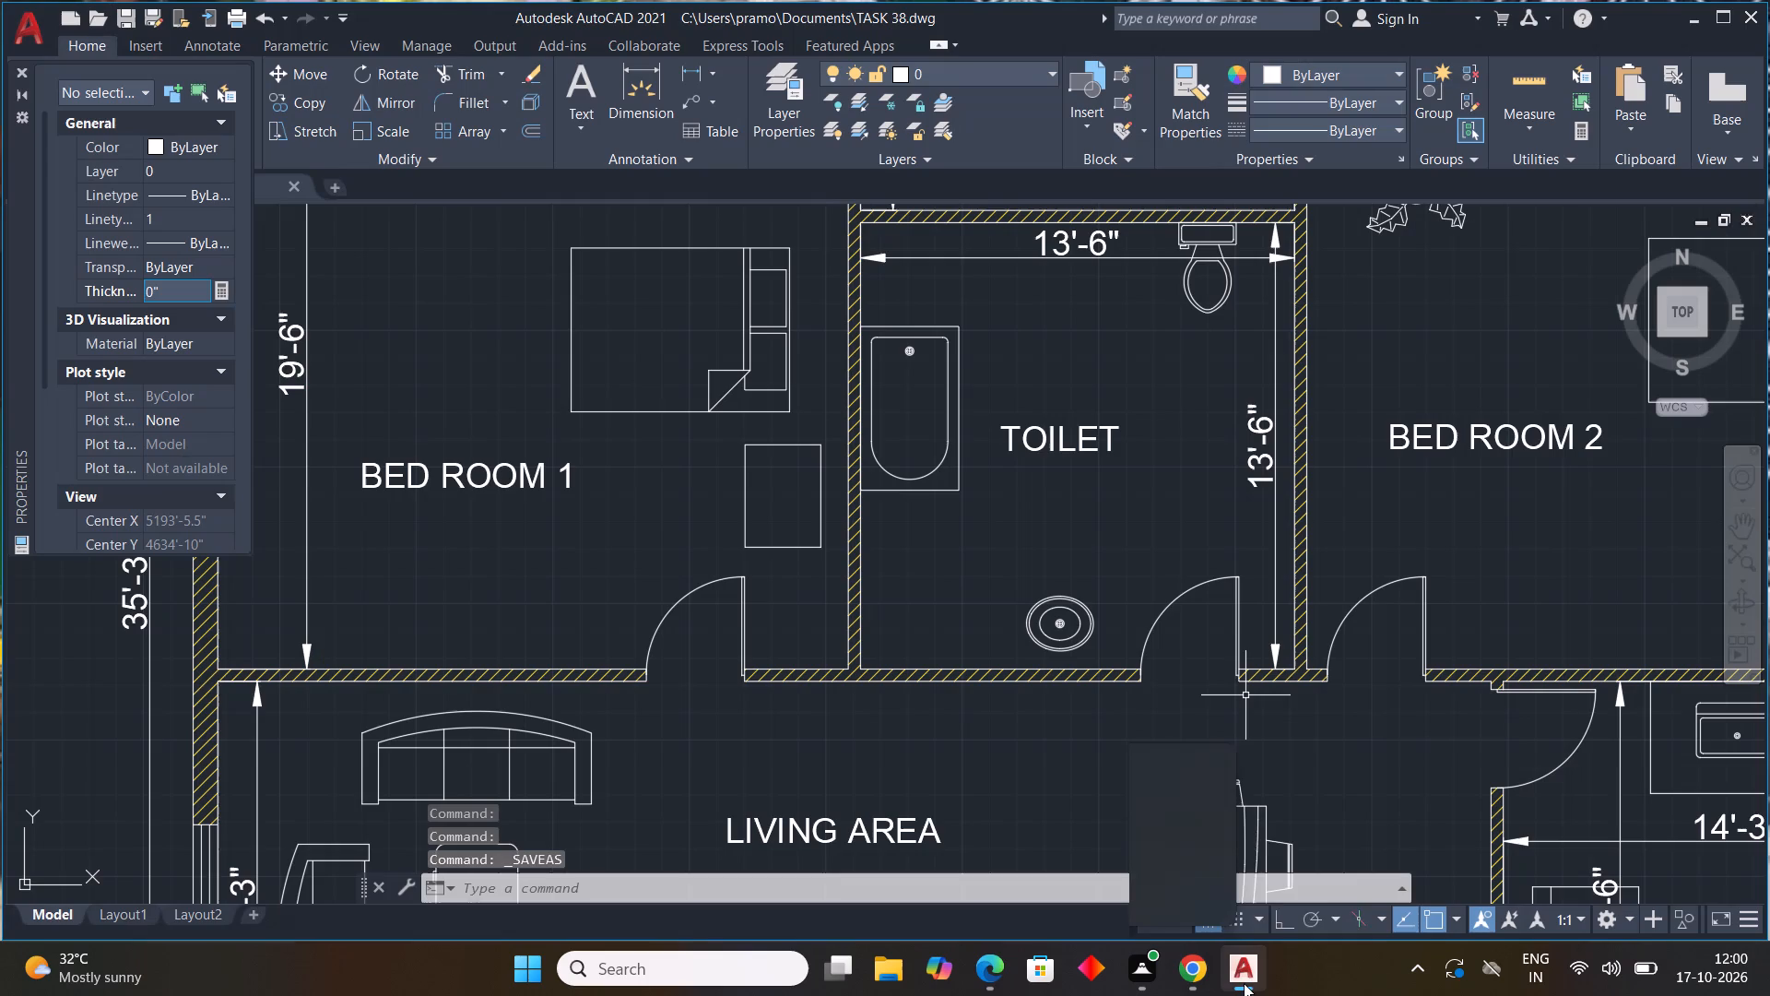
Start a plot of the floor plan with AutoCAD PDF (High Quality Print).pc3 as the plotter.
click(1267, 883)
scroll(1250, 860, down, 4)
scroll(1265, 824, up, 1)
middle_drag(1265, 823, 1250, 747)
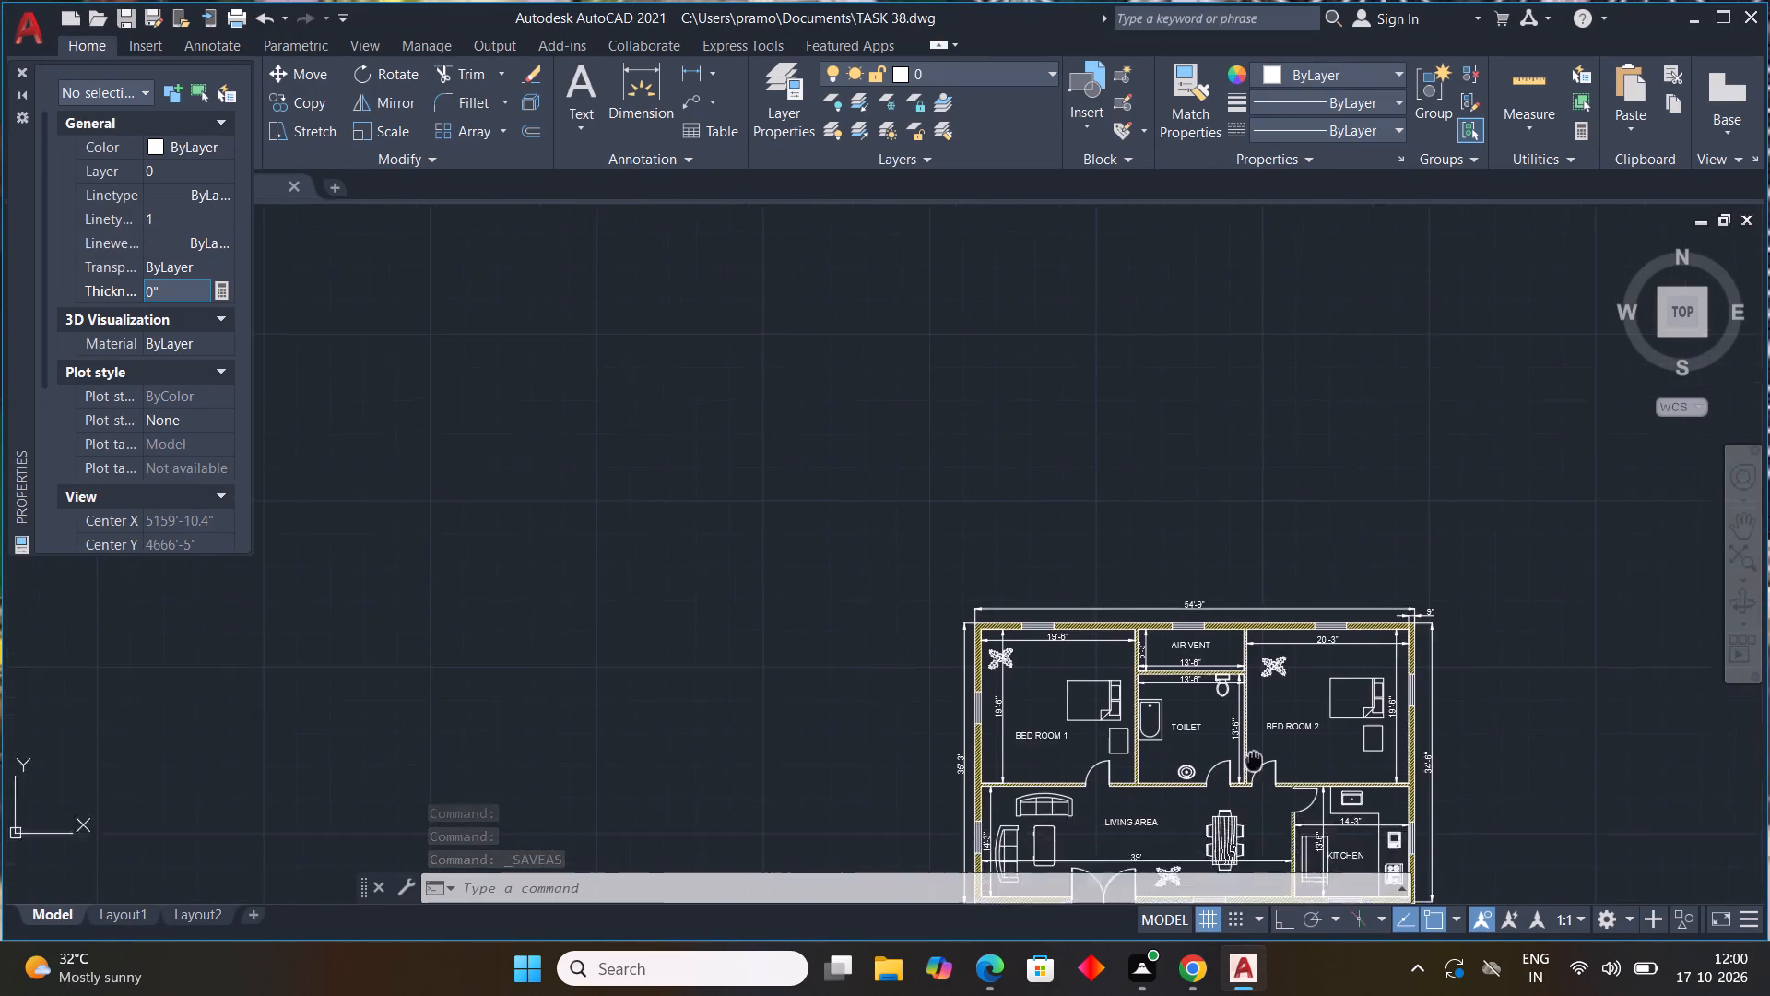
middle_drag(1250, 747, 1181, 443)
scroll(1188, 428, down, 1)
middle_click(1181, 443)
scroll(1176, 444, up, 2)
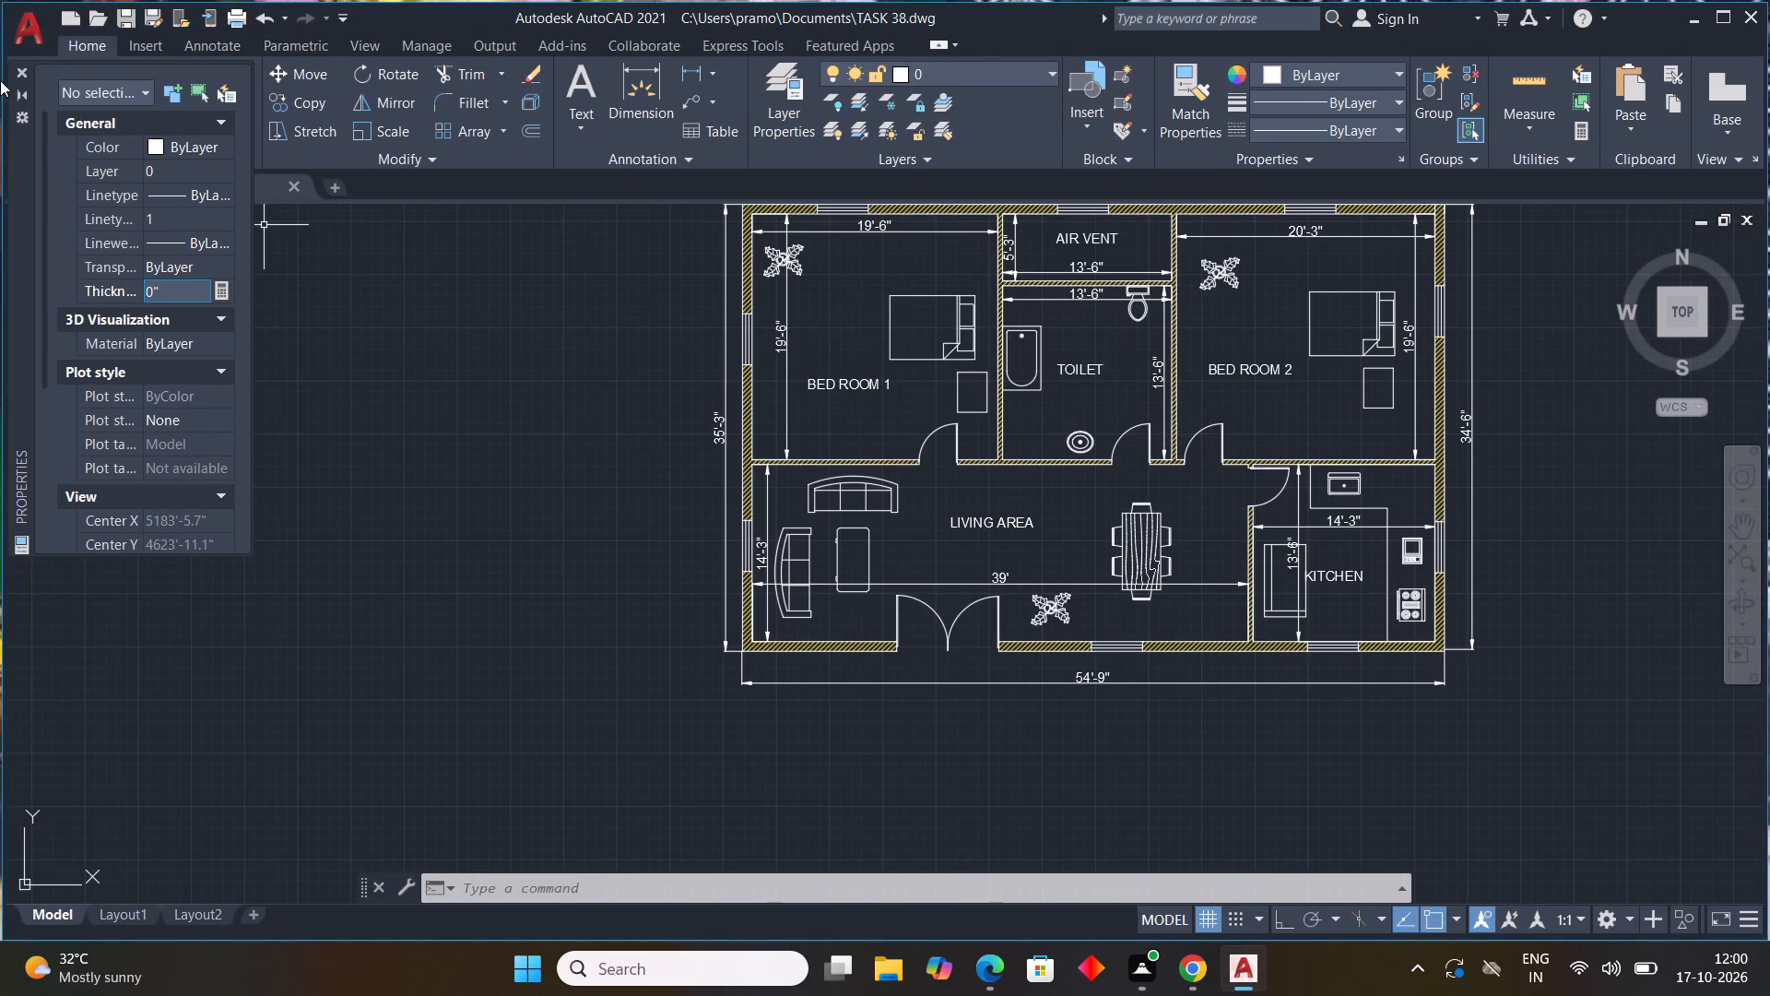
click(31, 24)
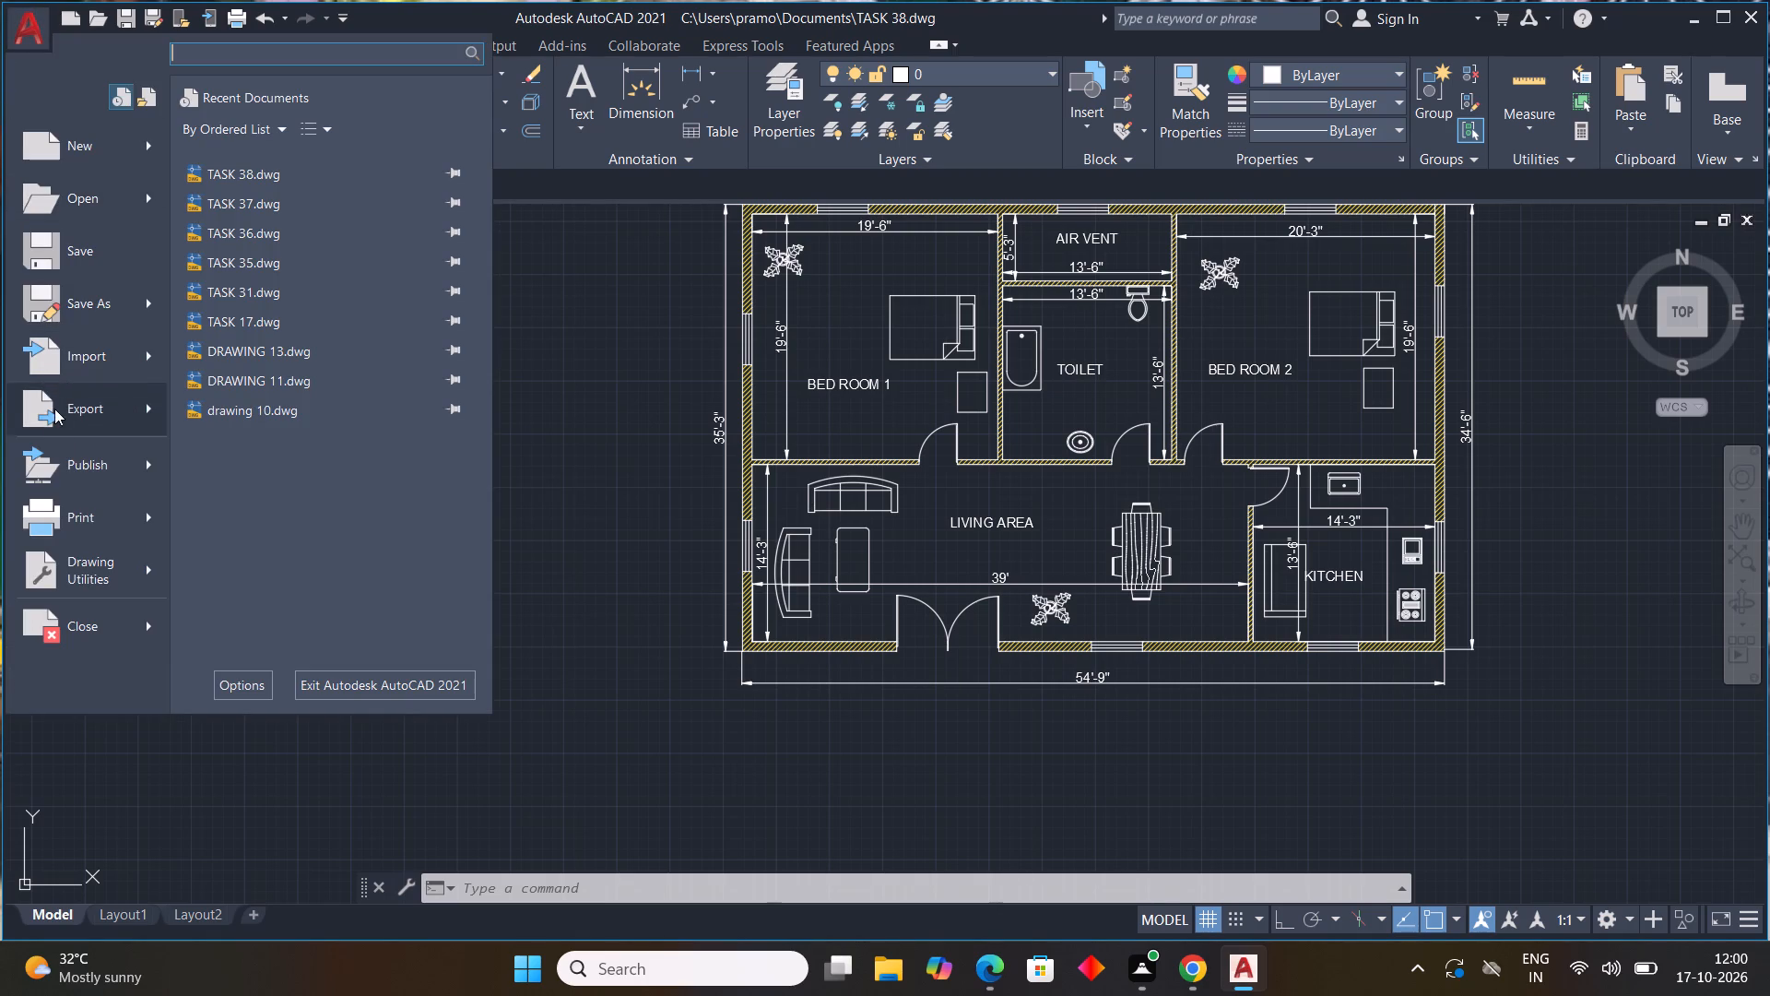
click(88, 512)
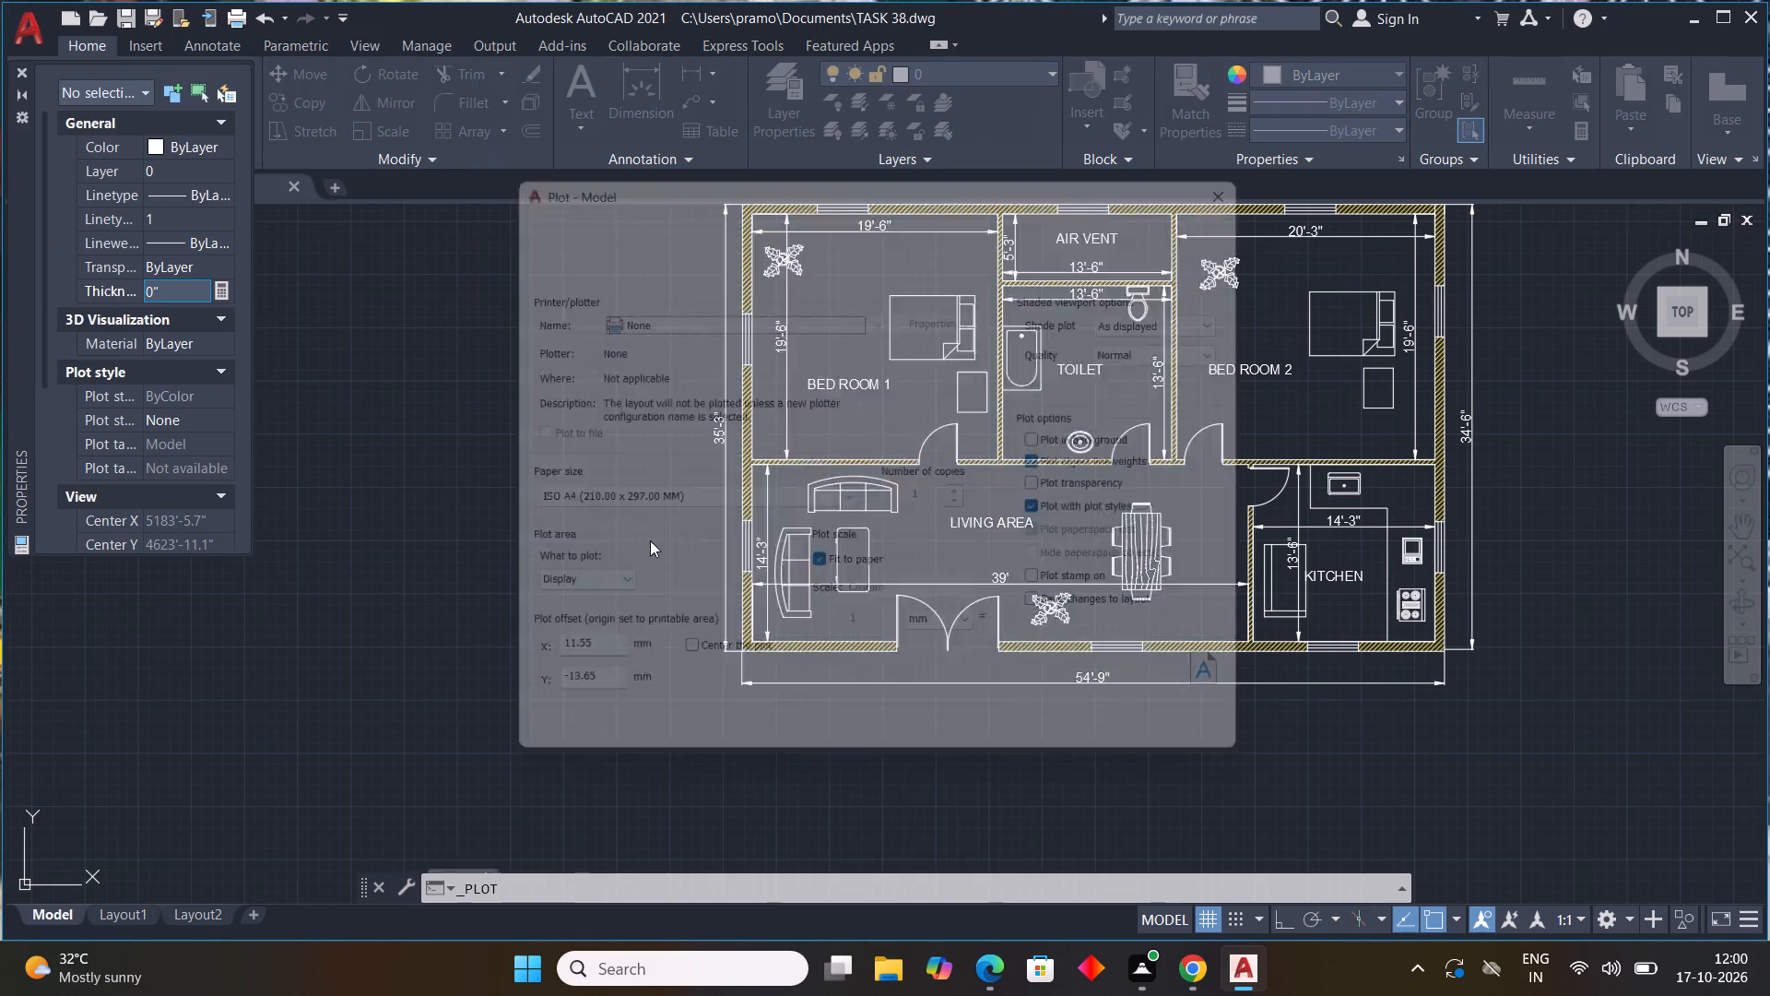
click(704, 320)
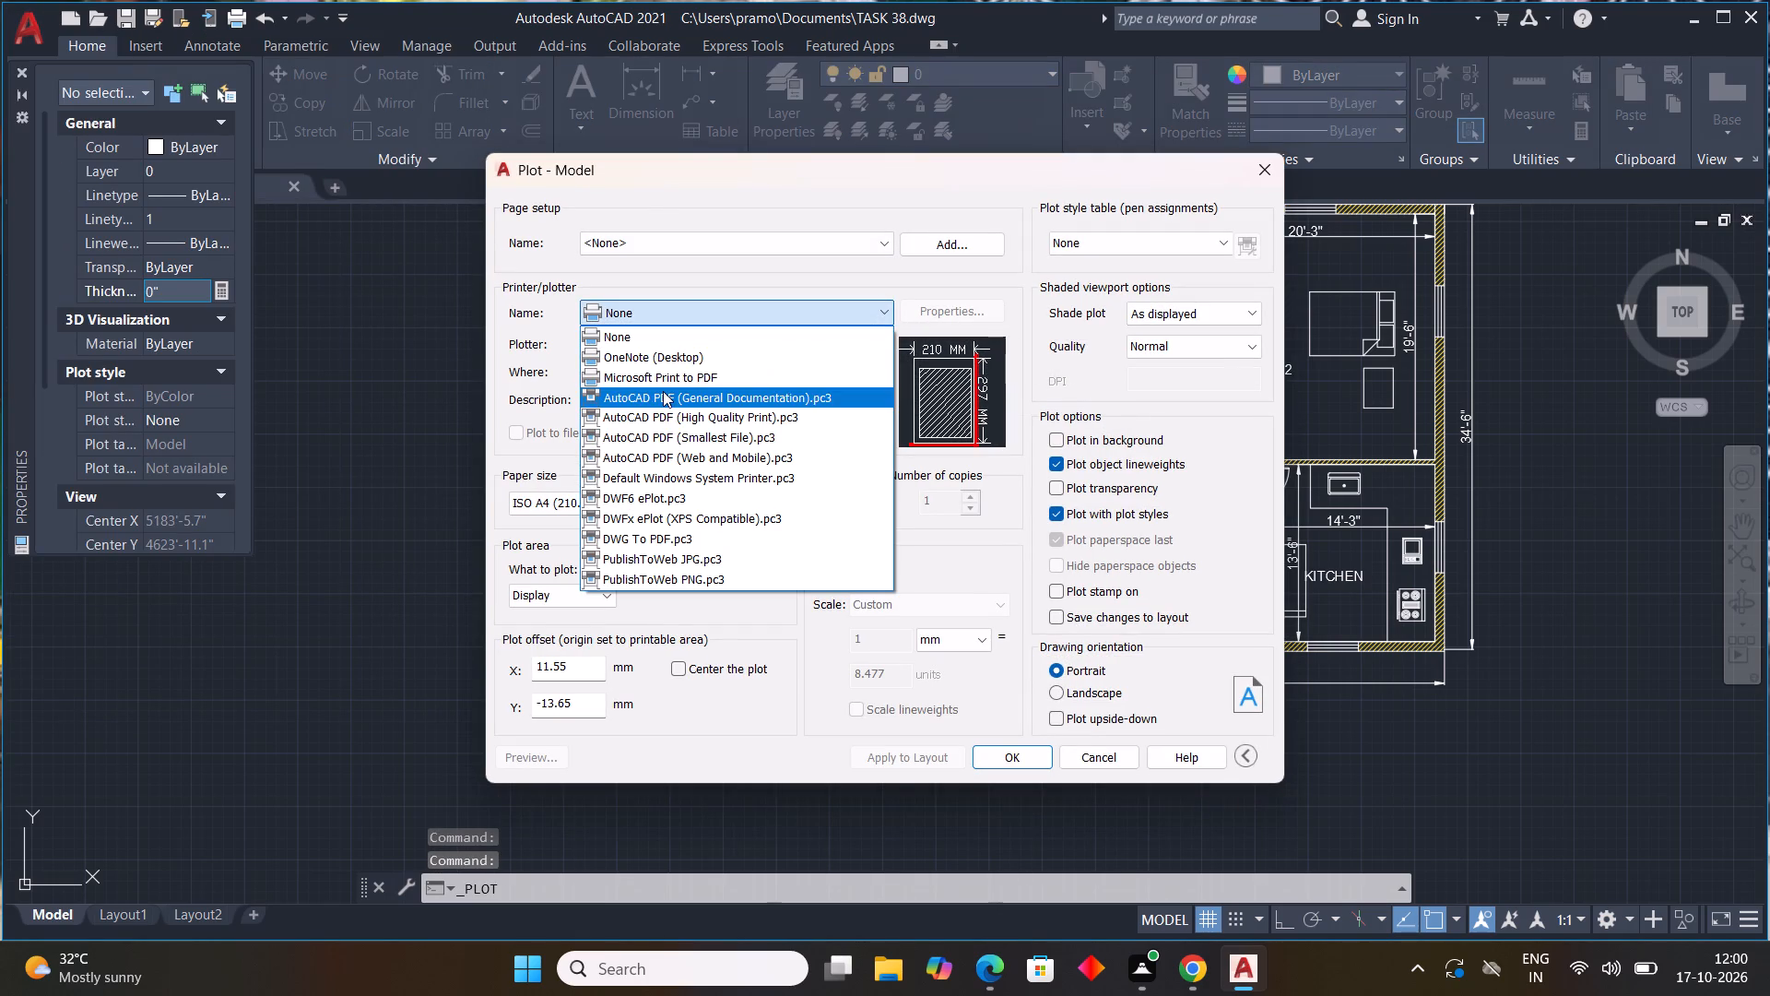
click(689, 417)
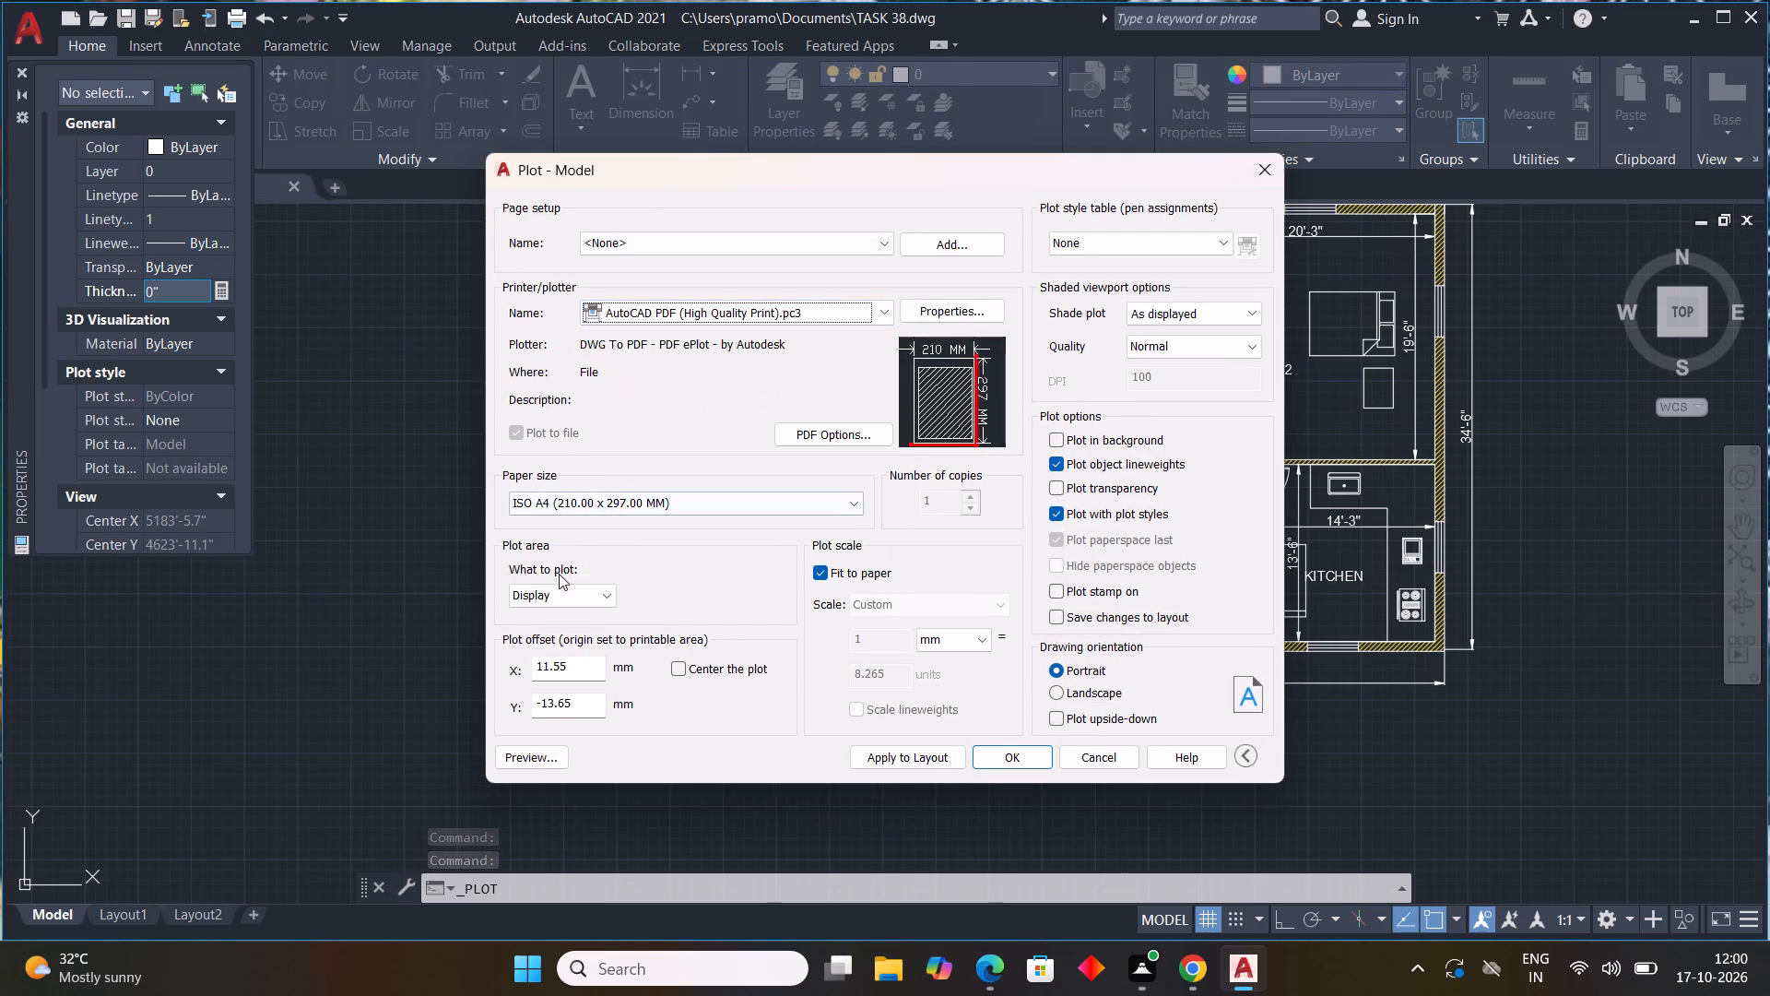
Set the plot area to a window enclosing the whole floor plan and its outer dimensions.
click(558, 597)
click(587, 660)
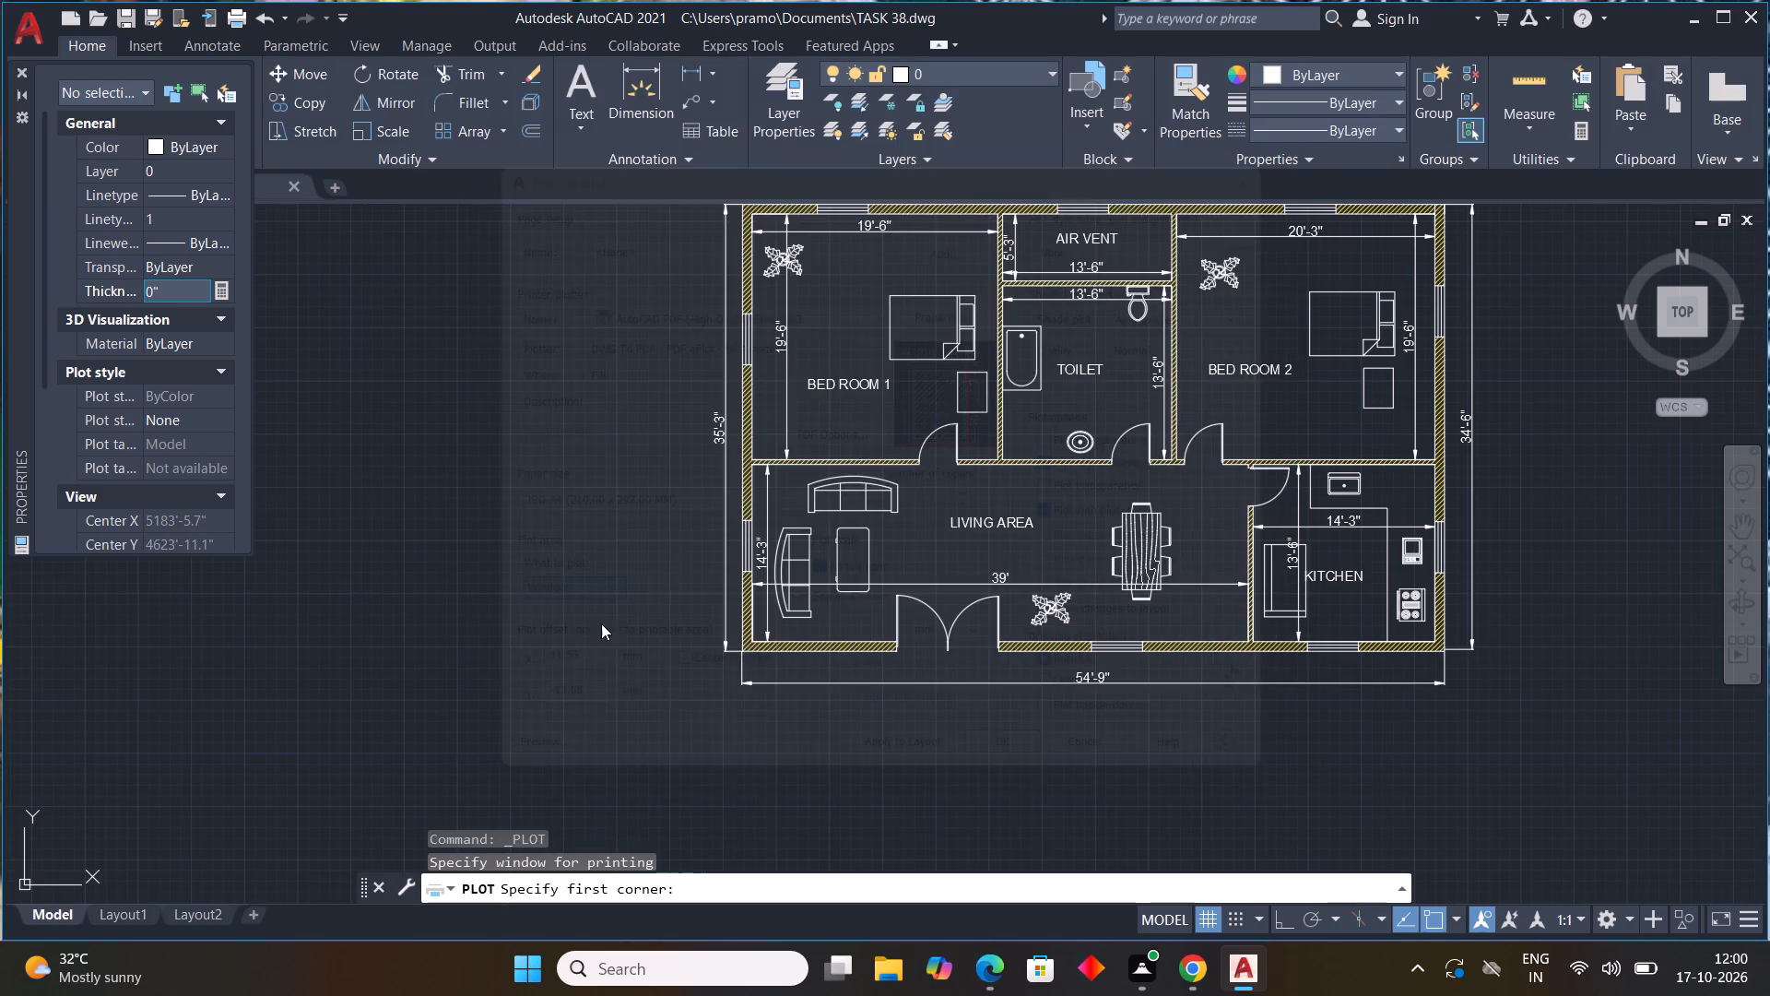
middle_drag(636, 532, 595, 640)
scroll(636, 532, down, 1)
click(619, 386)
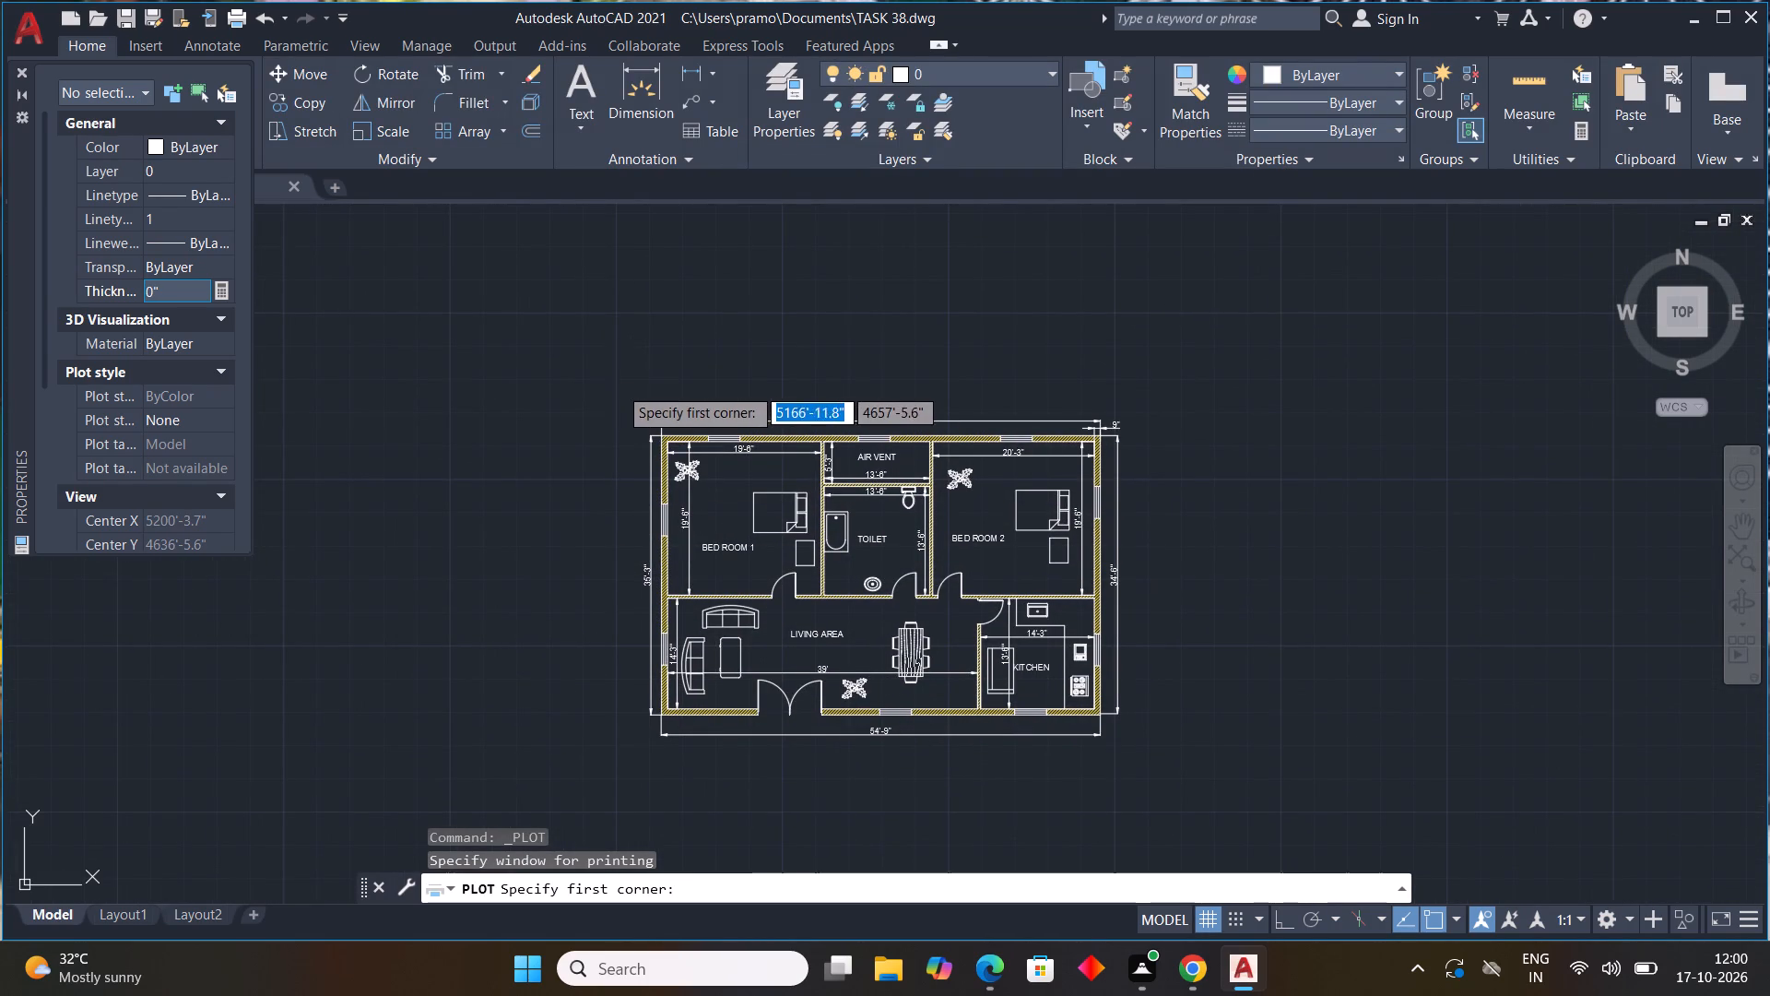
click(1148, 774)
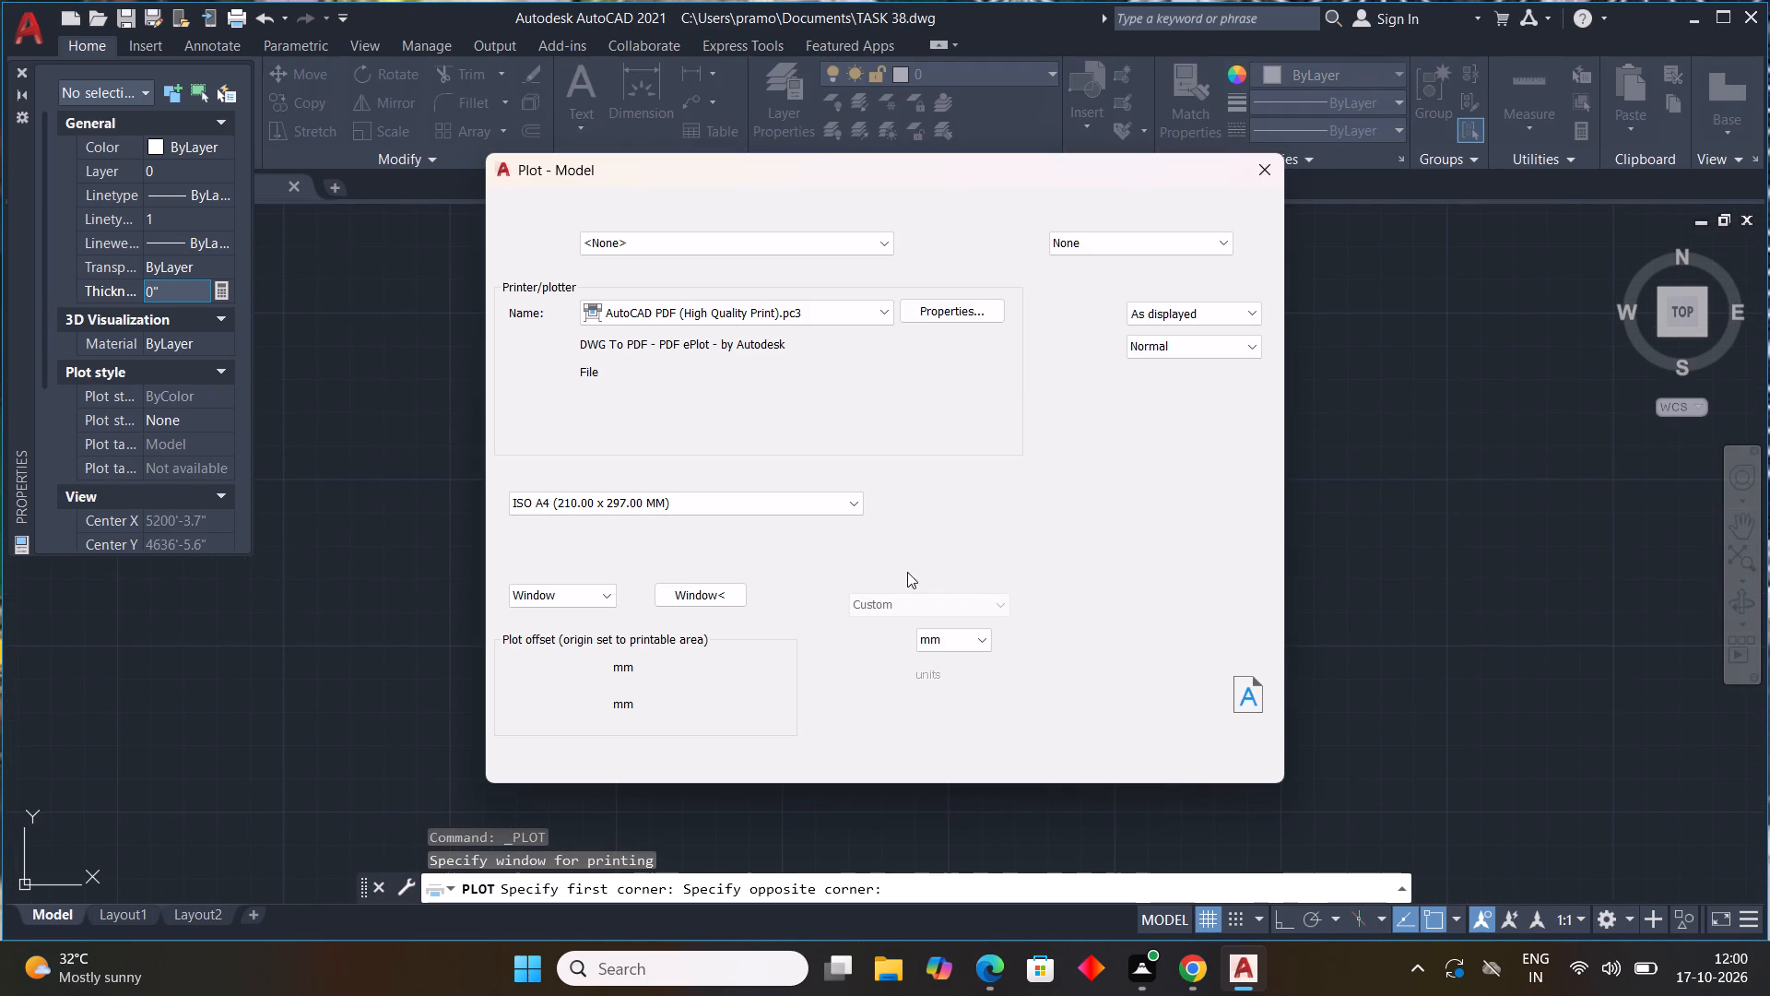
Centre the plot on the paper, set the plot scale units to inches and apply the settings to the layout.
click(671, 672)
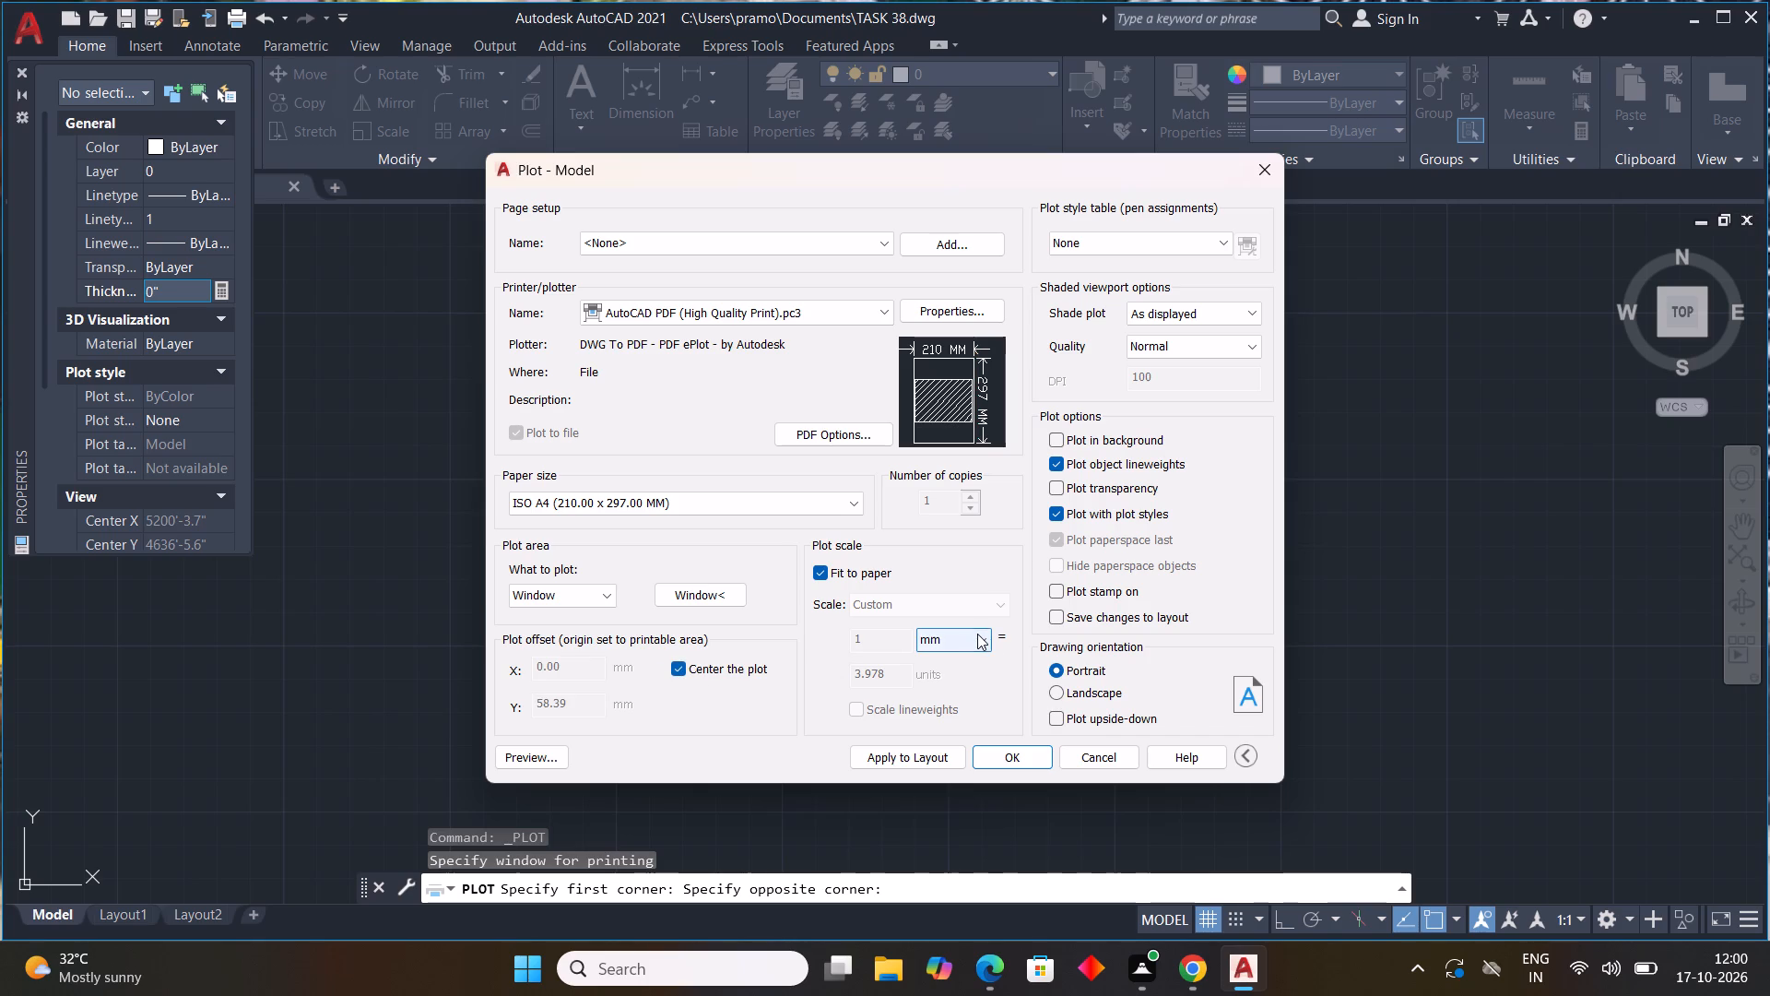
click(977, 634)
click(972, 658)
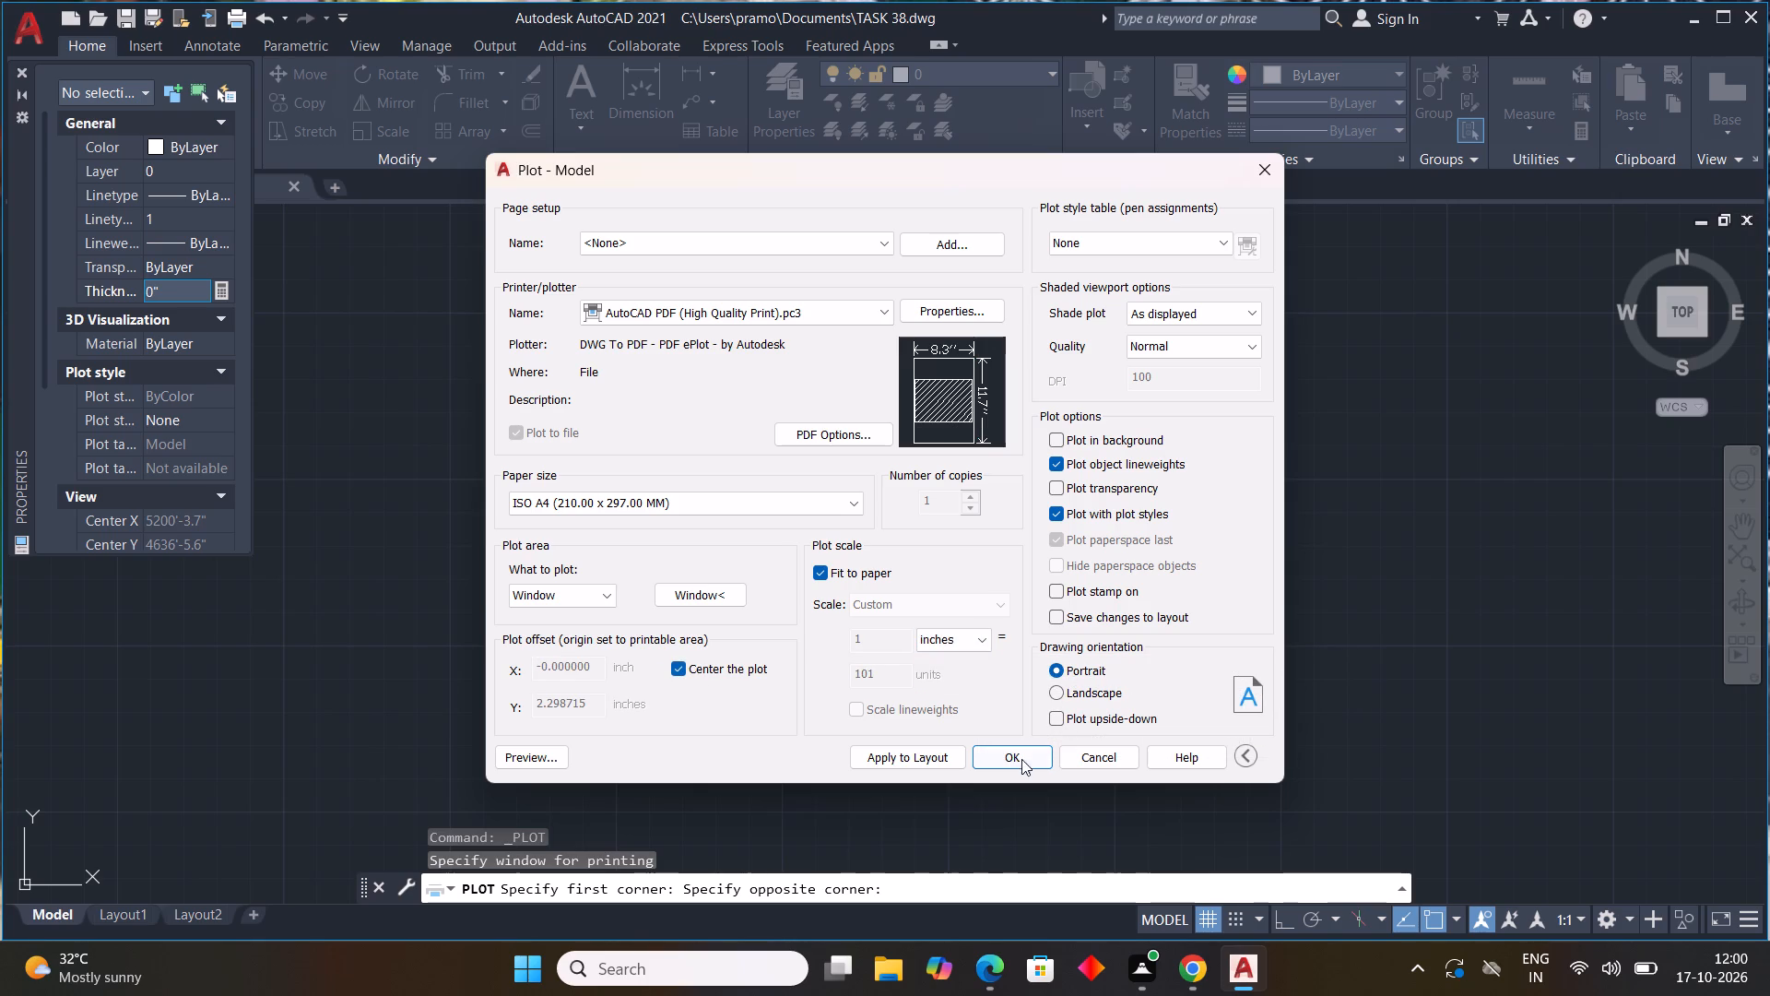
click(943, 754)
Plot the floor plan to TASK 38-Model.pdf in Documents, and minimise the PDF viewer to return to the drawing.
click(1035, 754)
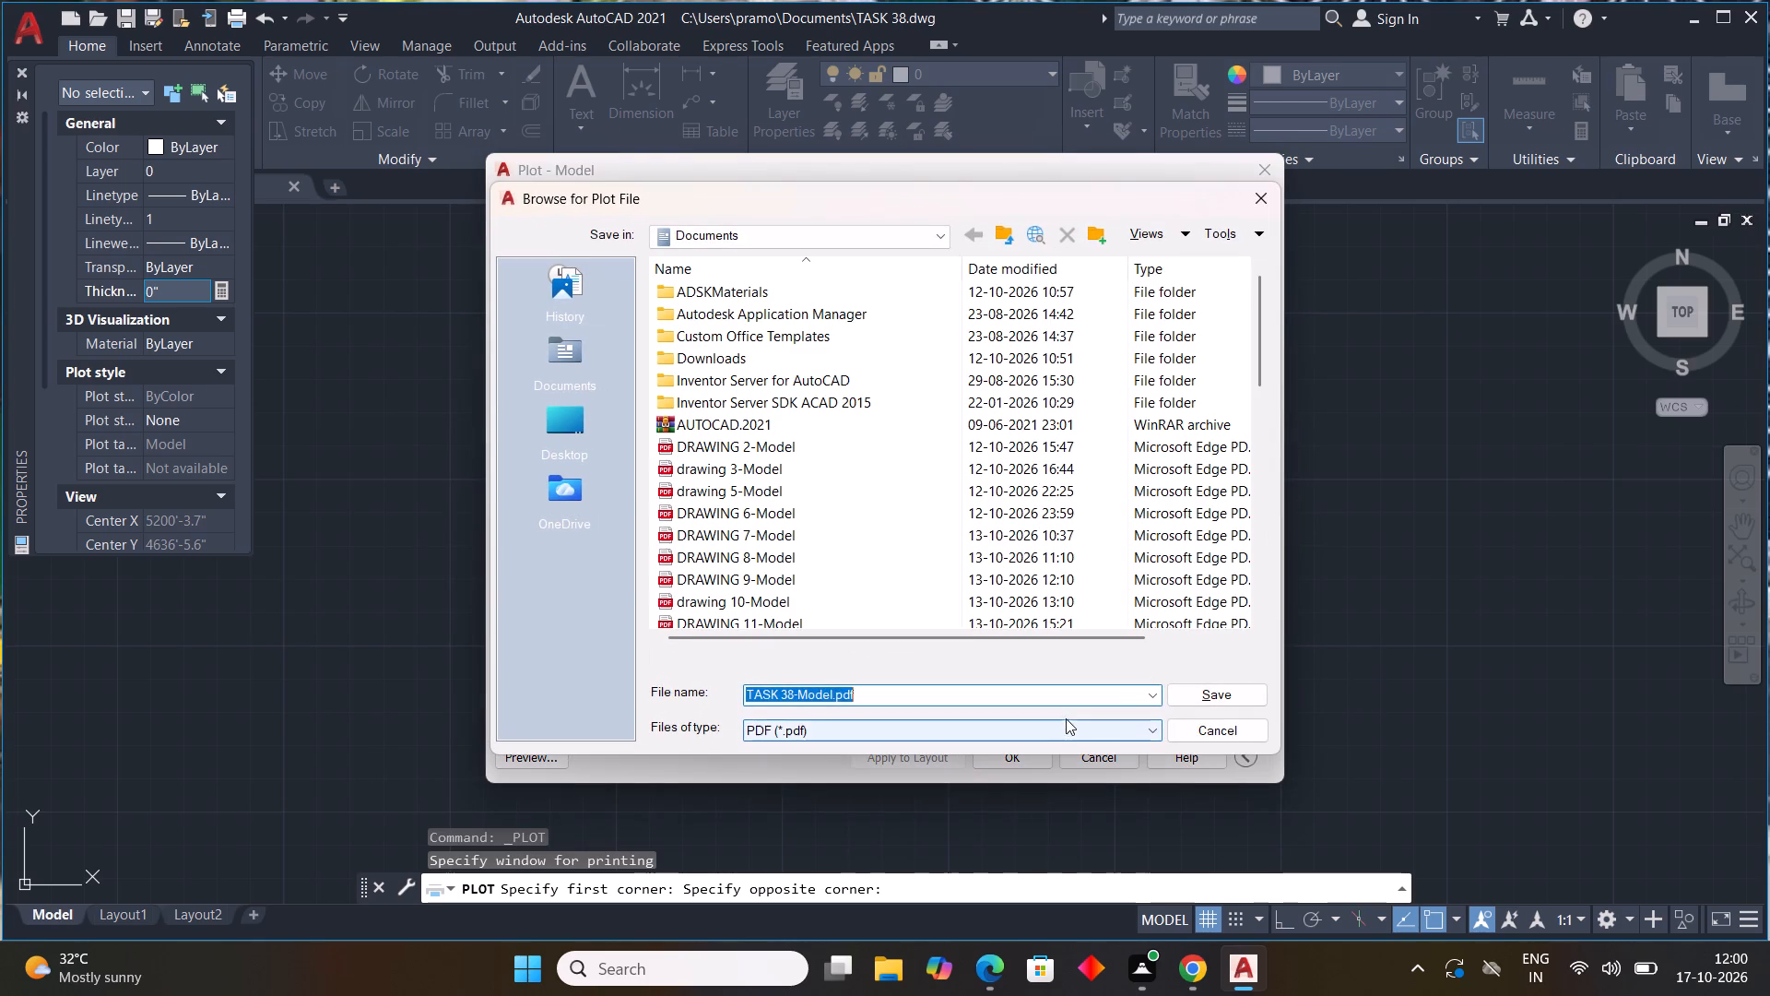
click(1218, 687)
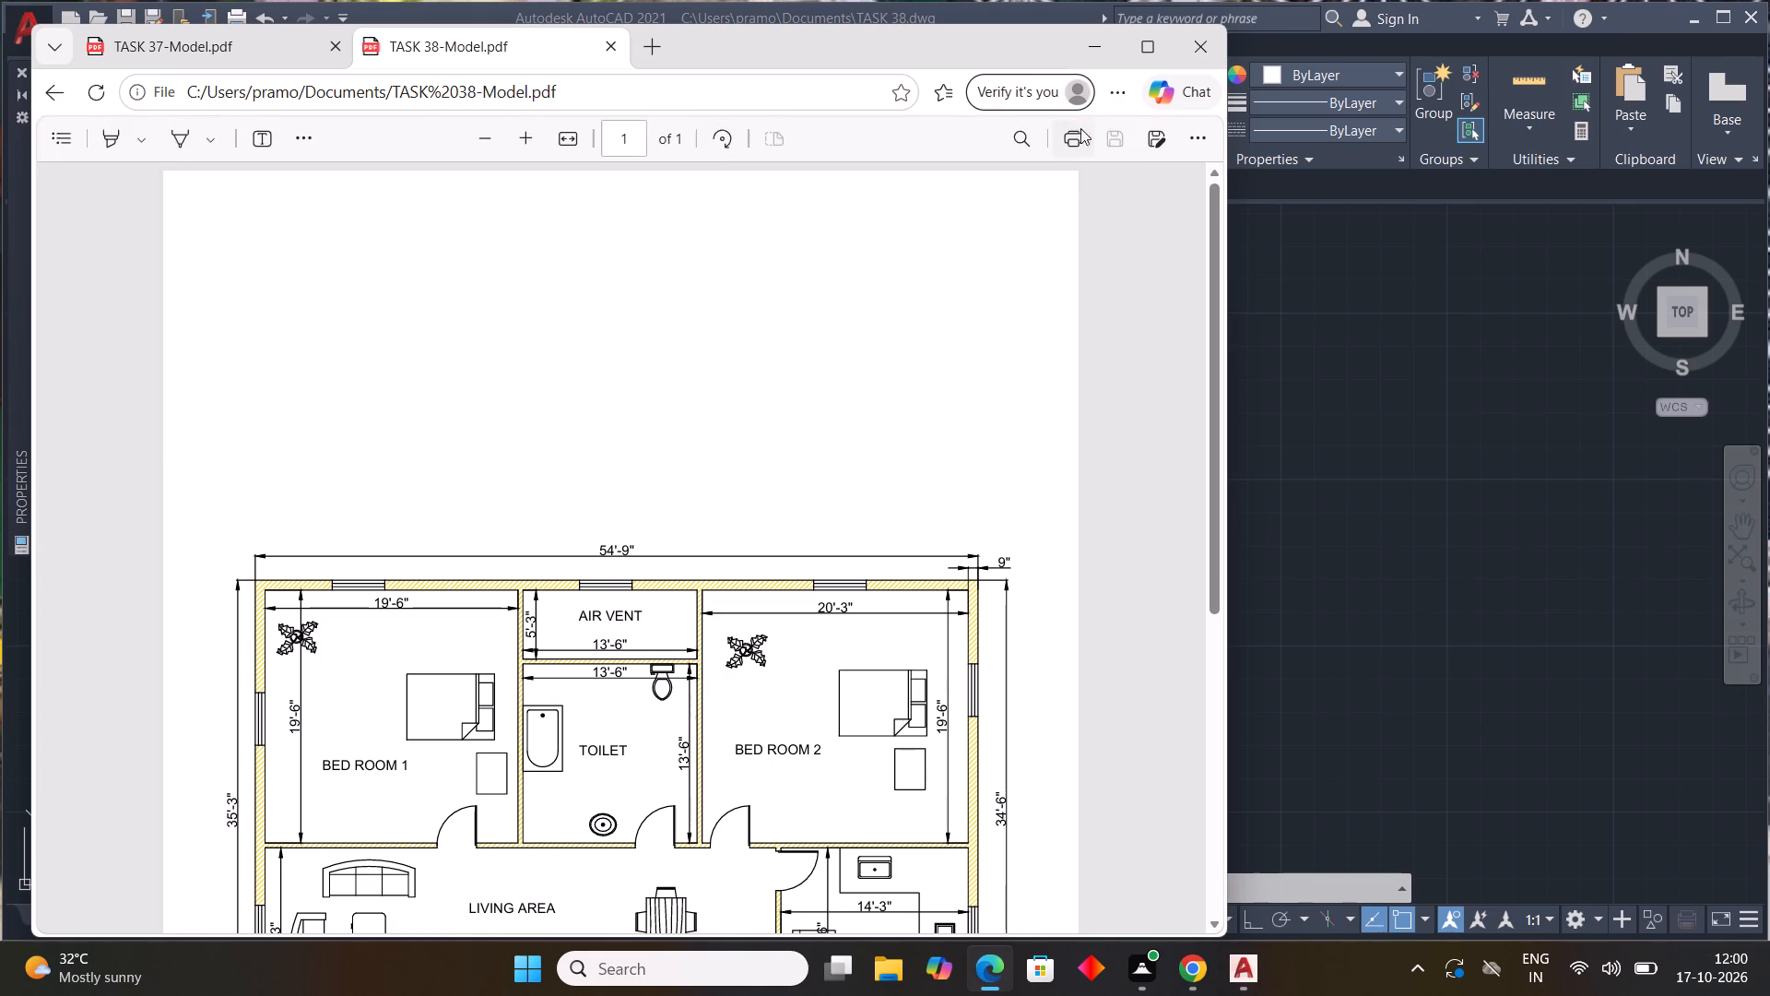
click(1104, 45)
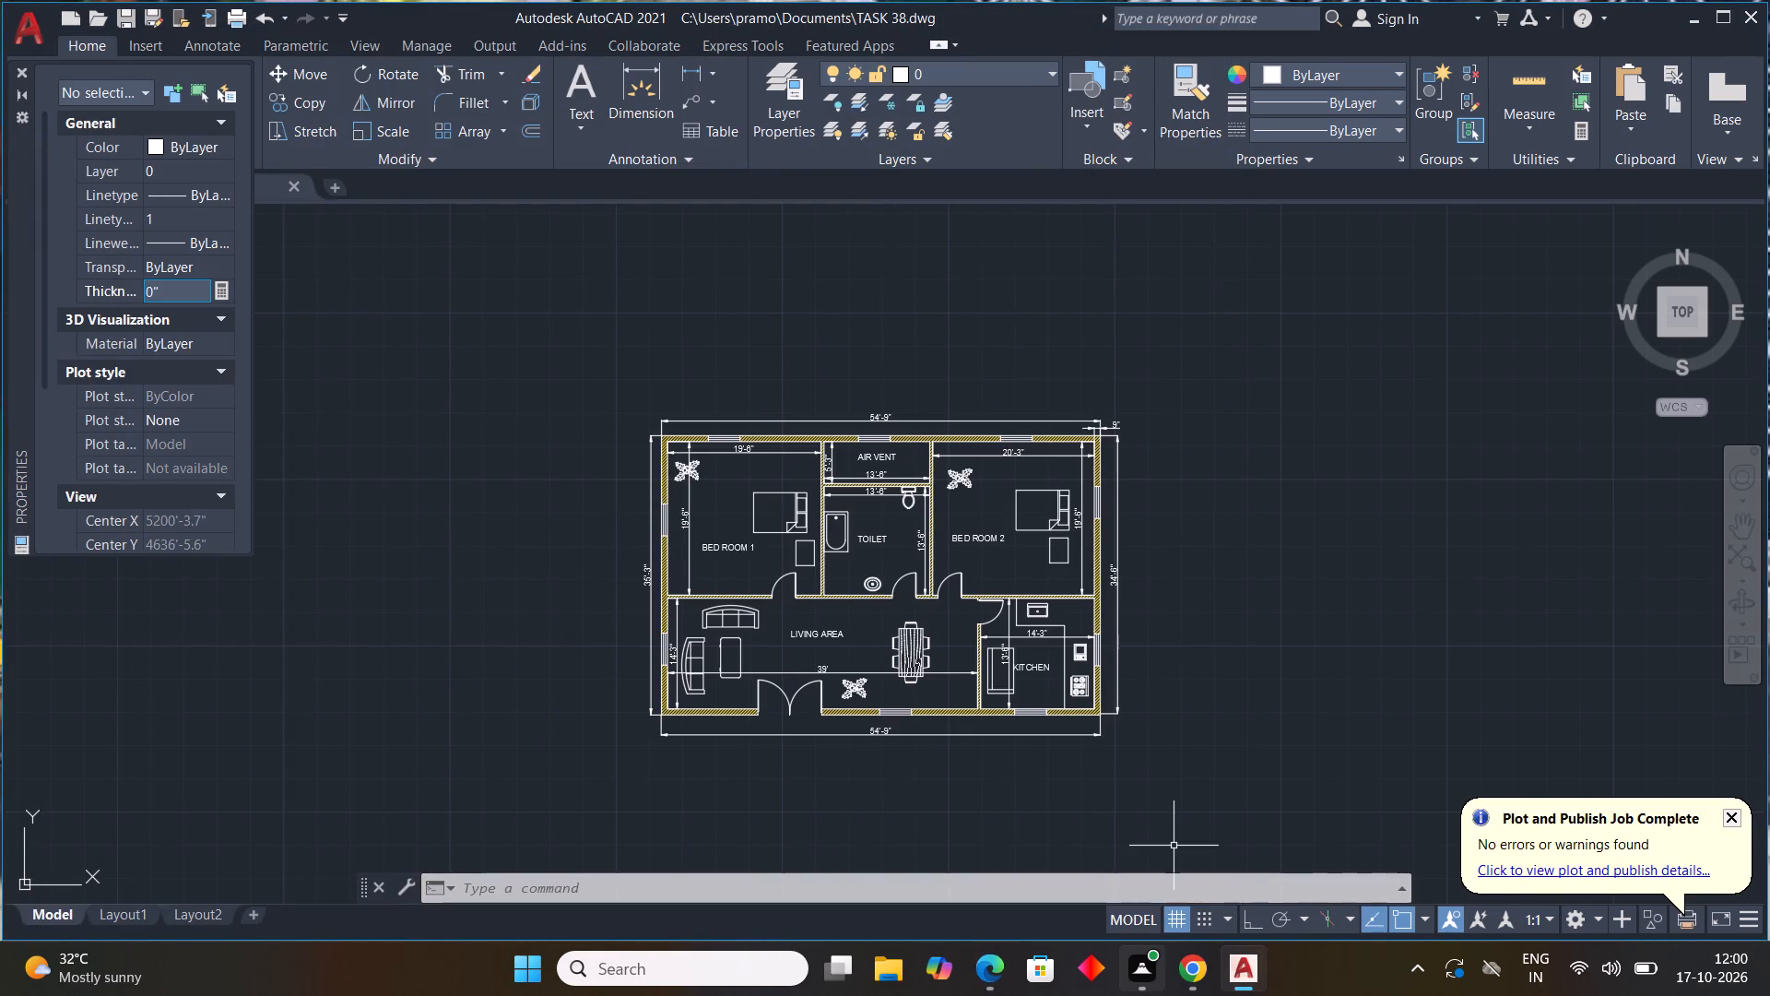